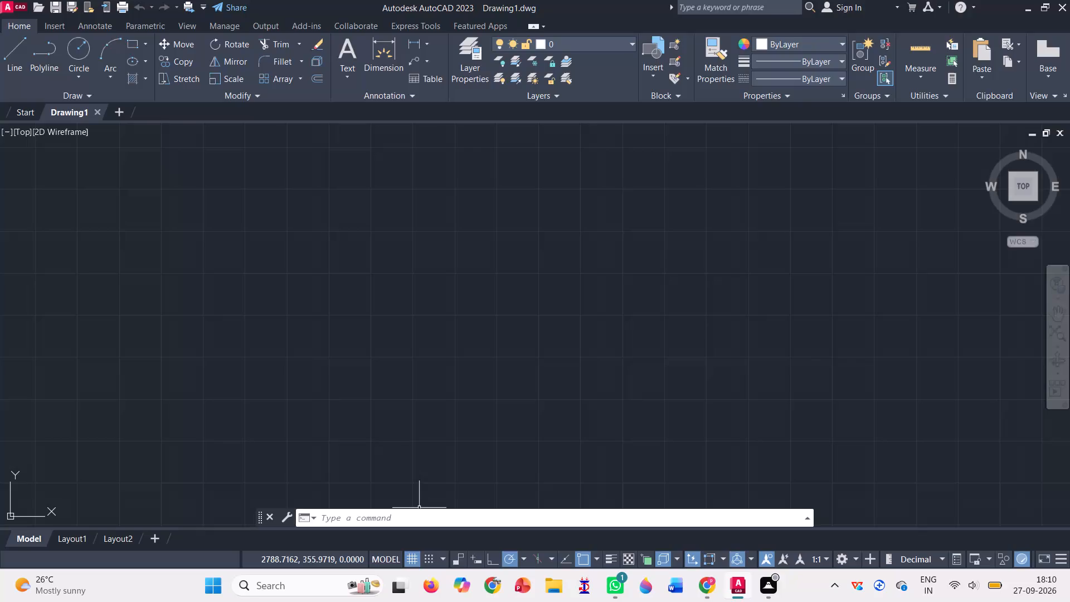
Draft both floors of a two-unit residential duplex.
Turn on command log recording with LOGFILEON.
click(394, 513)
key(semicolon)
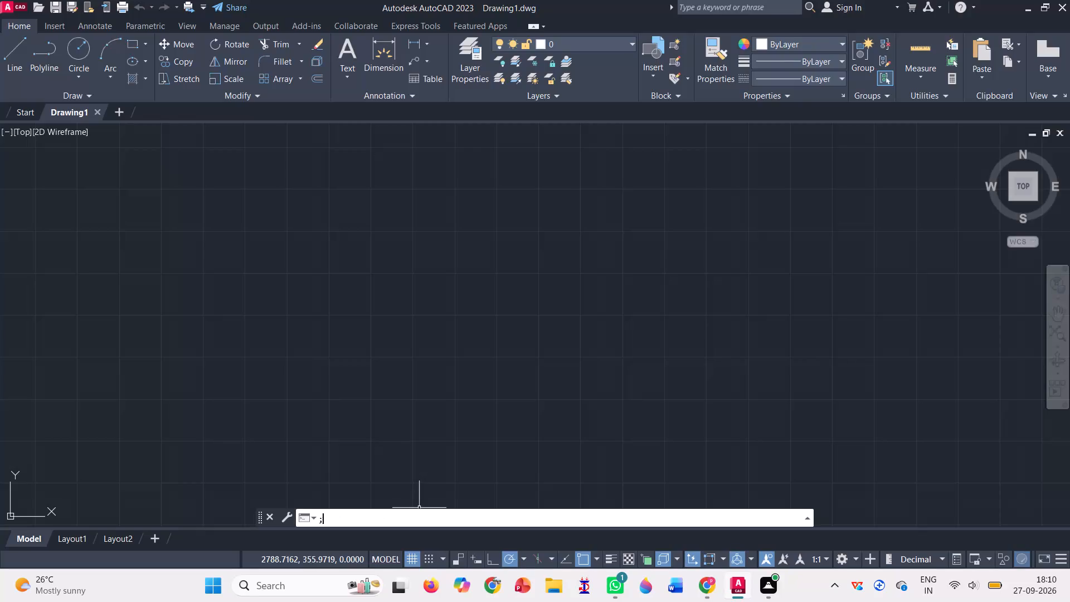
key(BackSpace)
key(BackSpace)
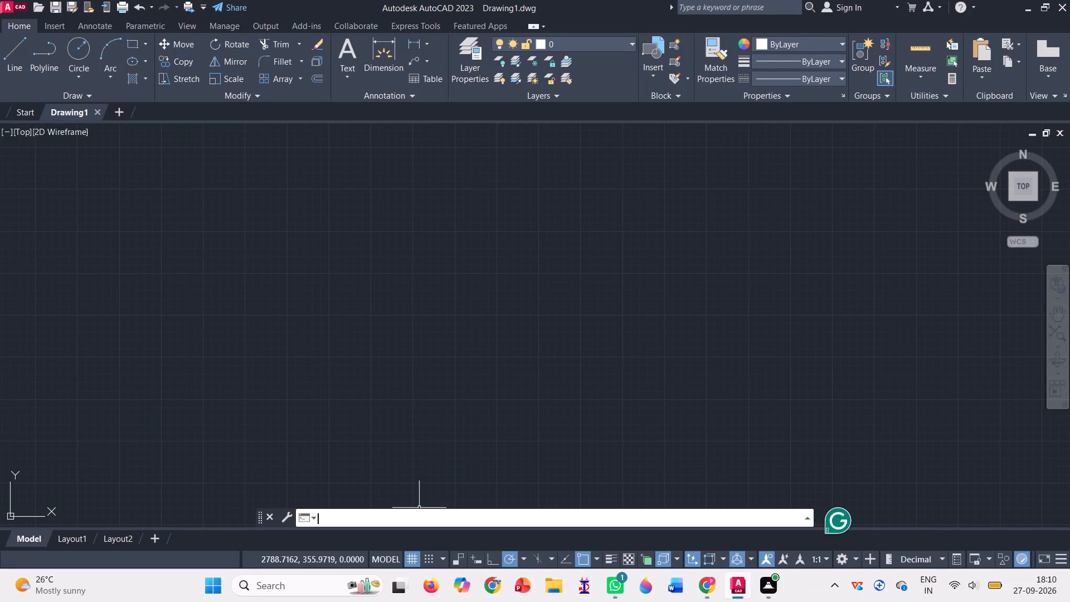
text(lo)
key(g)
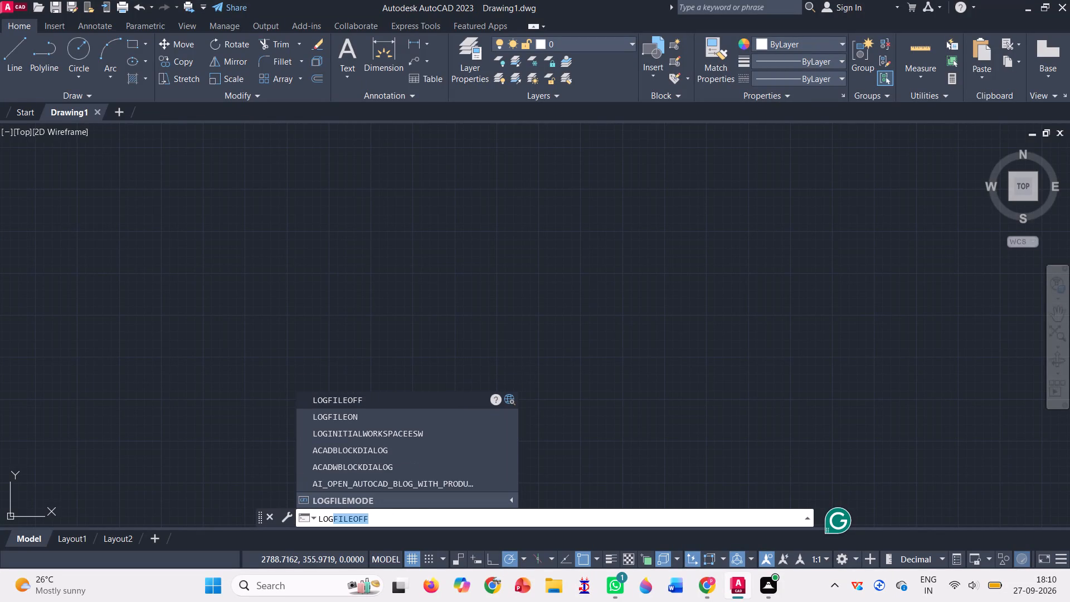
key(Down)
key(Return)
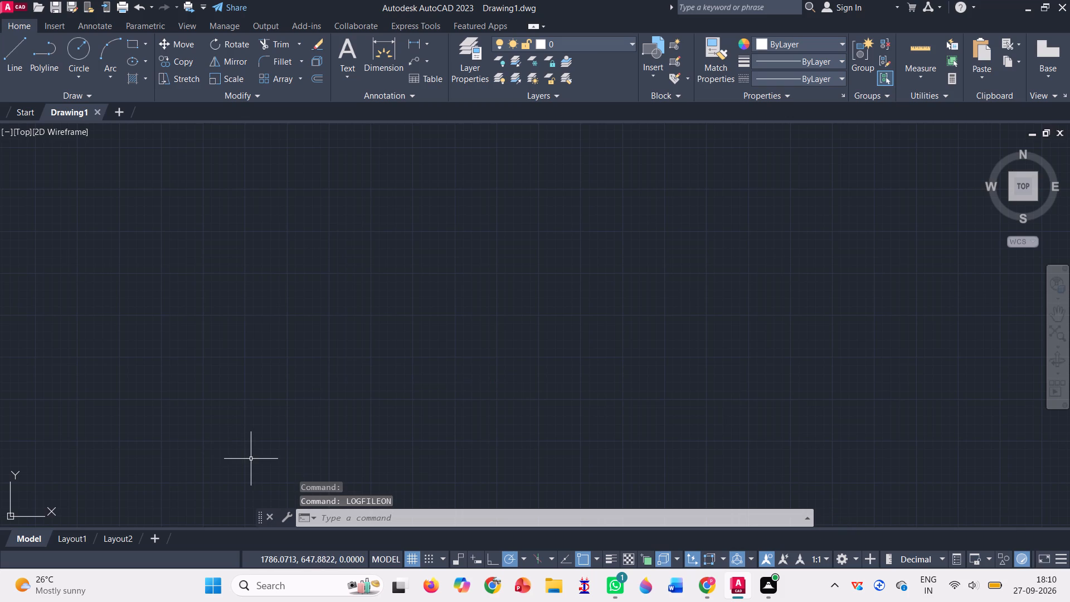
With Ortho on, draw a closed rectangular outline from lines, 15000 wide and 12000 high, starting at its lower-left corner.
key(l)
key(Return)
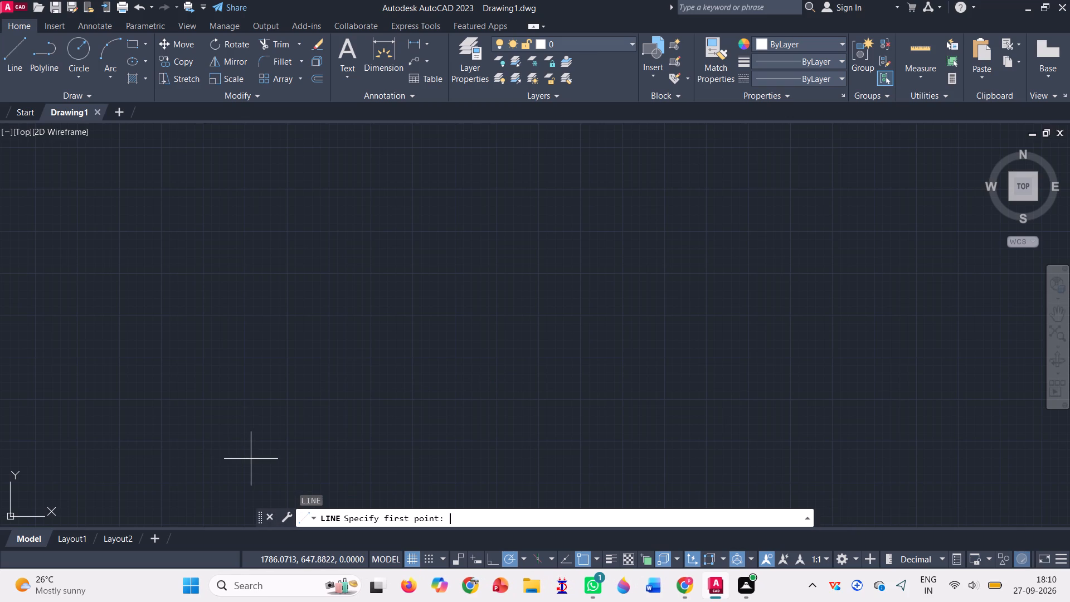
click(494, 557)
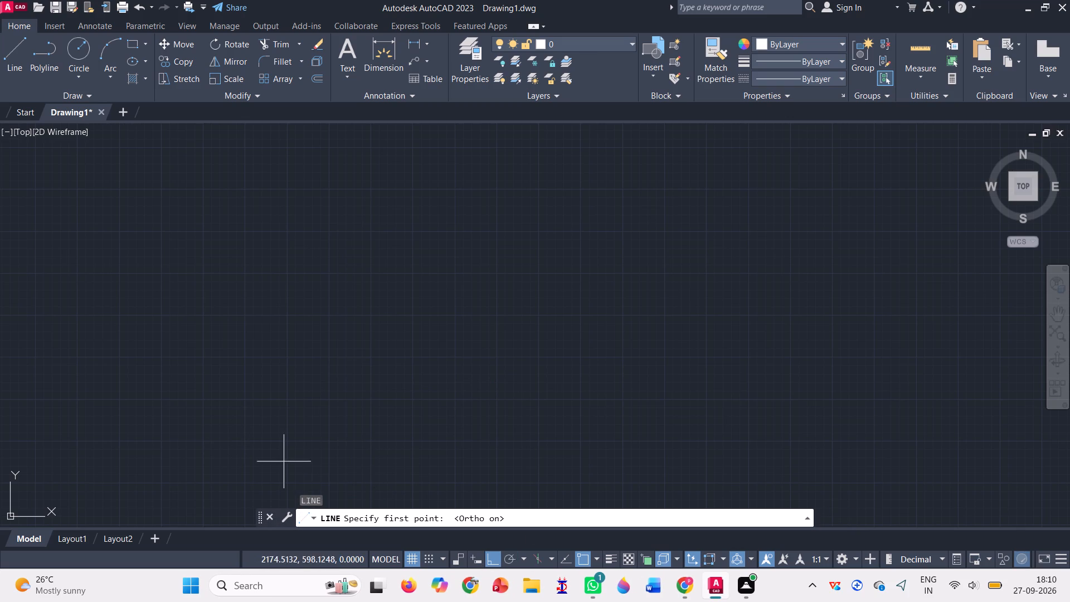
click(199, 436)
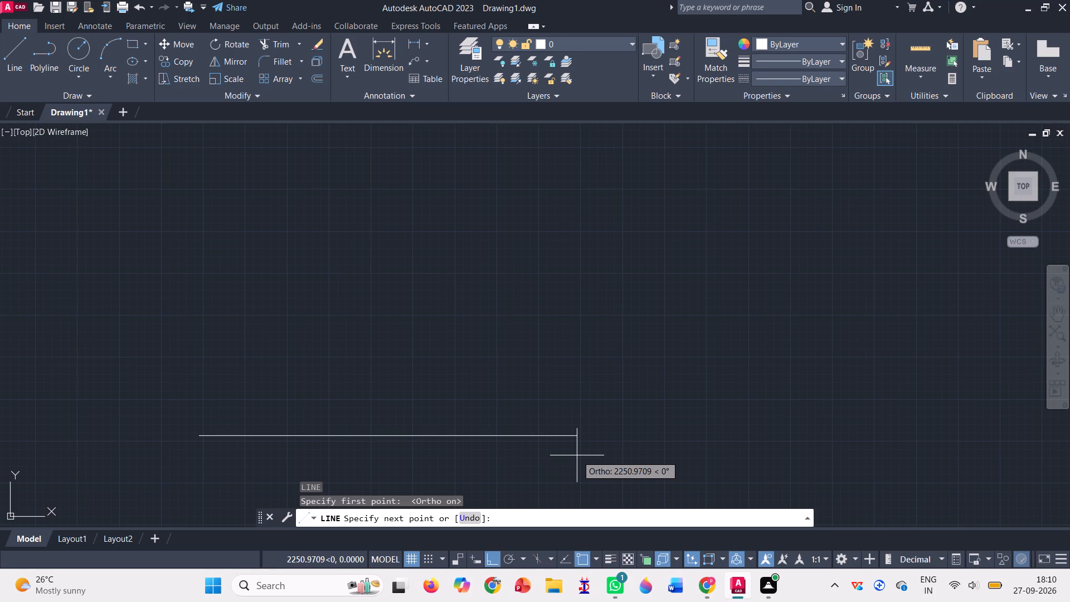
text(15000)
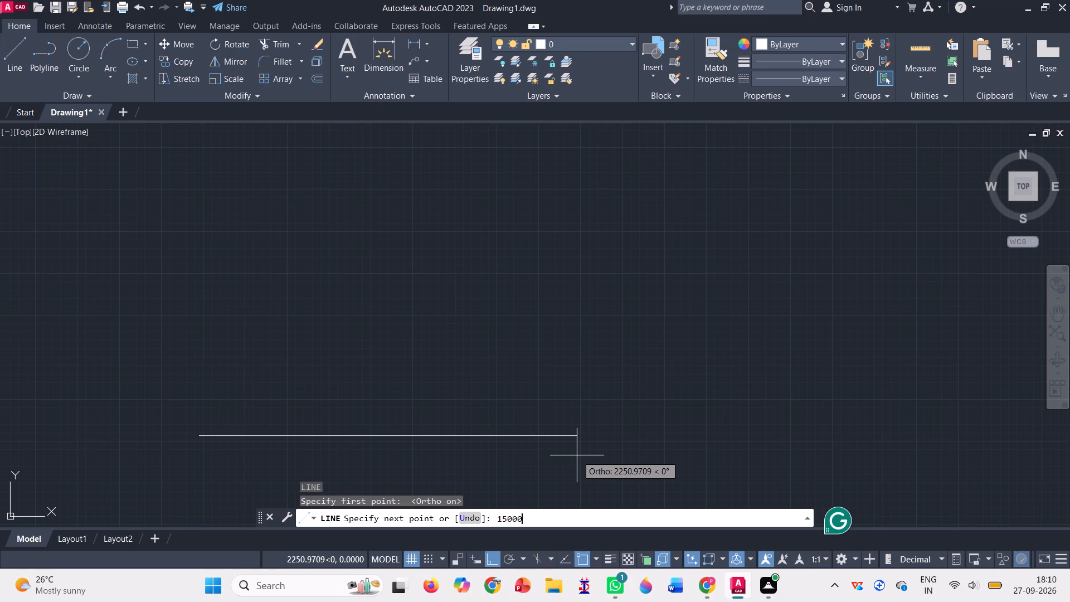
key(Return)
scroll(577, 455, down, 2)
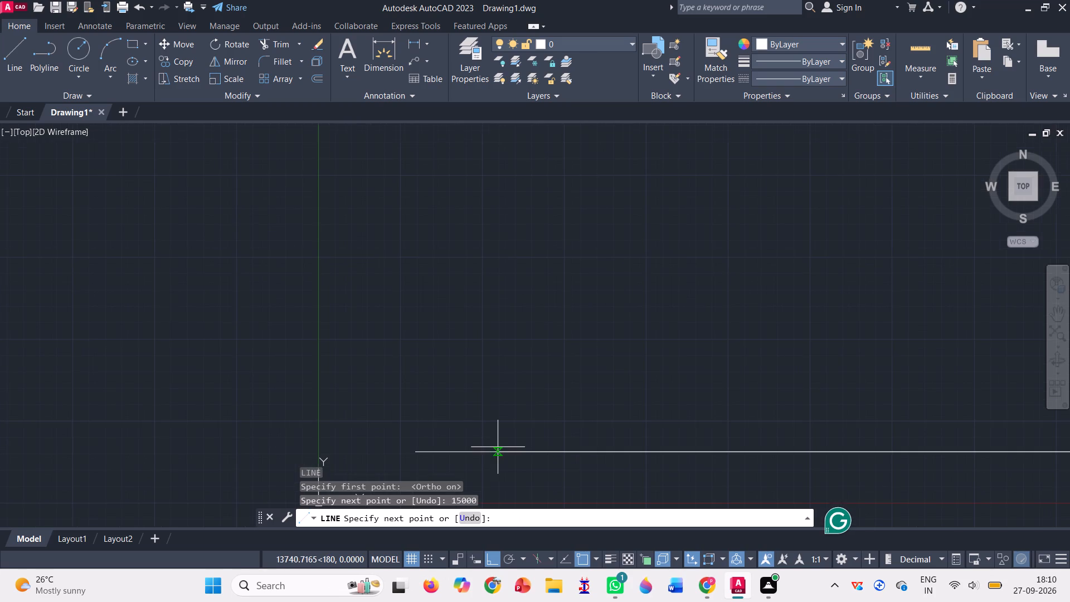
scroll(495, 447, down, 4)
scroll(339, 399, down, 3)
scroll(251, 386, down, 3)
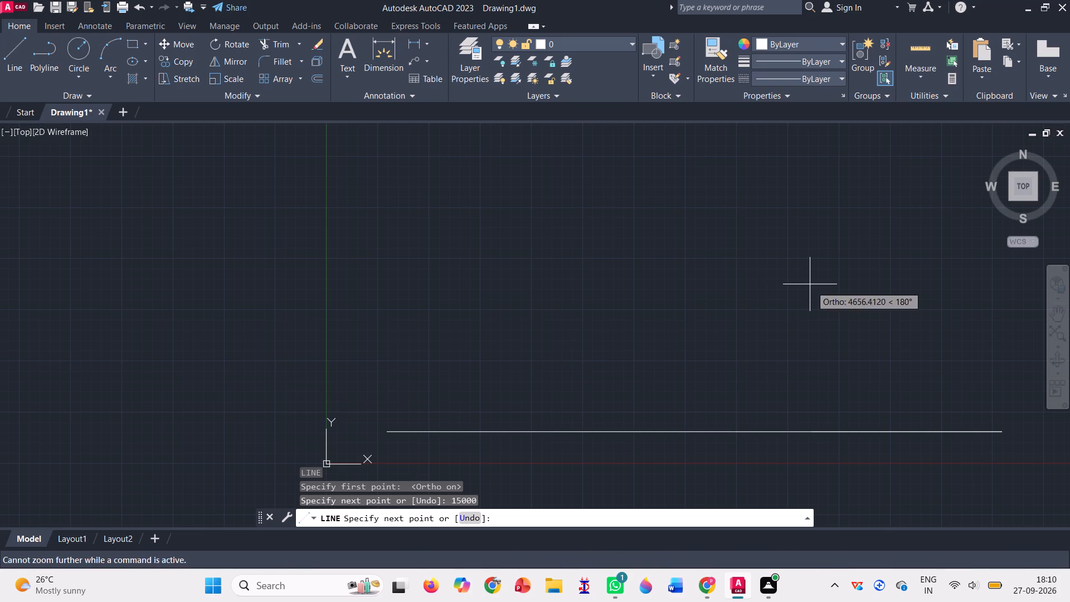
scroll(311, 373, down, 3)
scroll(662, 338, down, 6)
scroll(854, 349, down, 3)
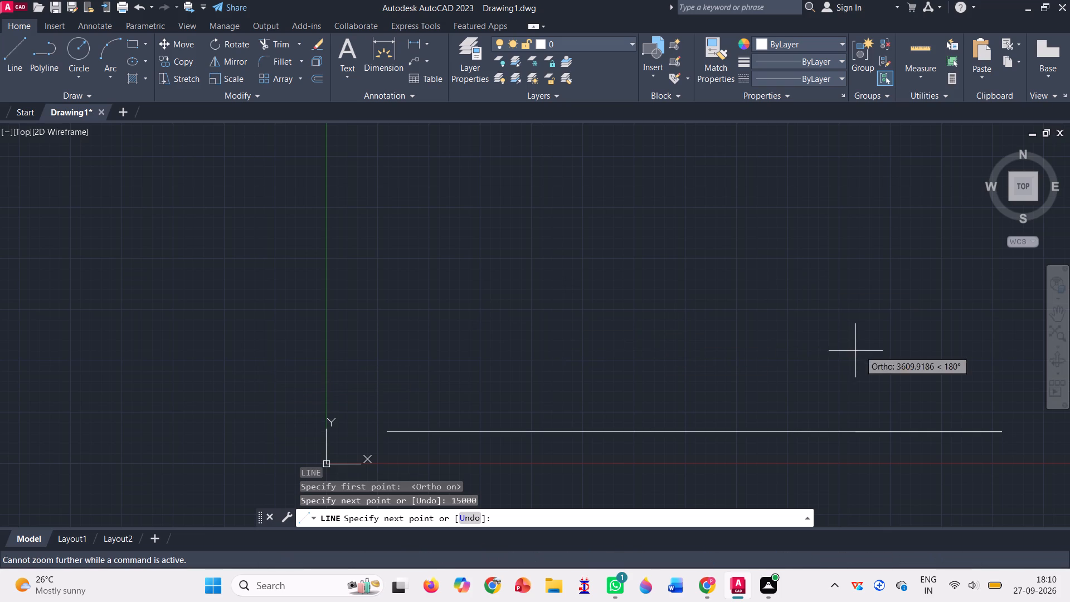
scroll(883, 348, down, 3)
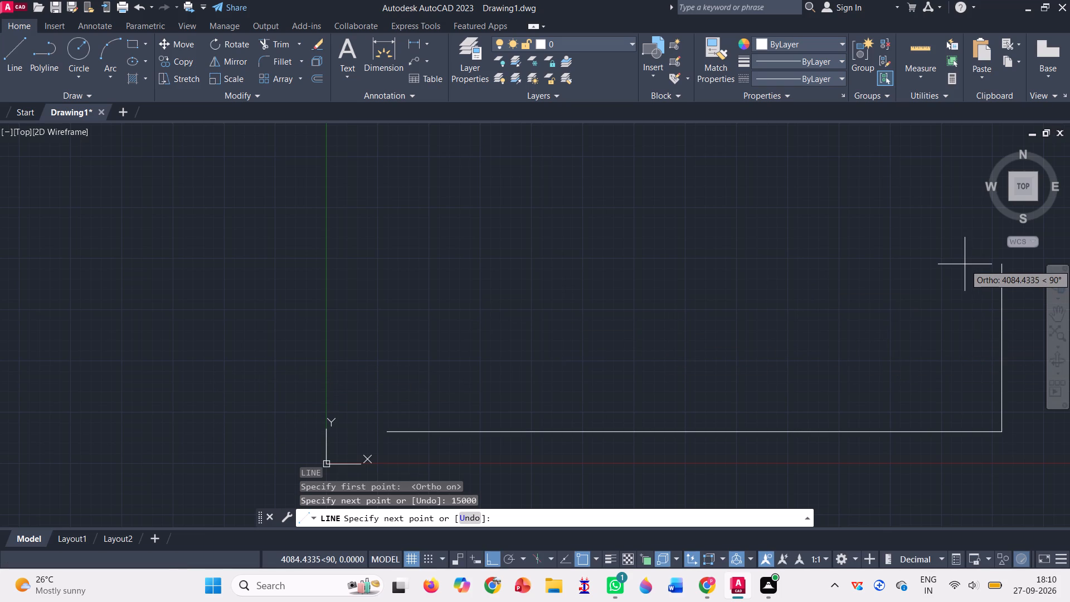
text(1200)
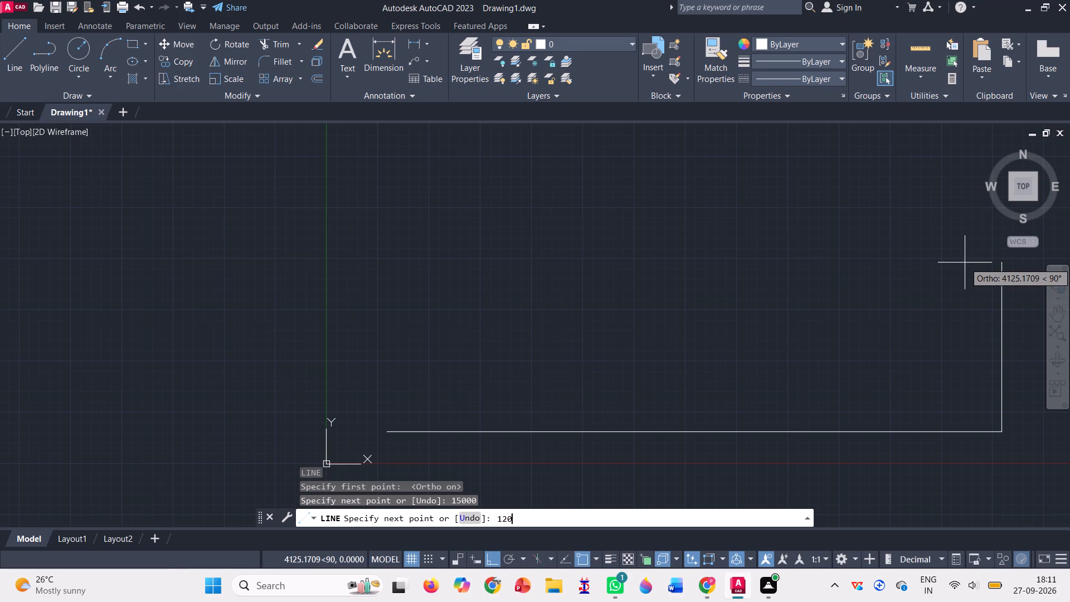
key(0)
key(Return)
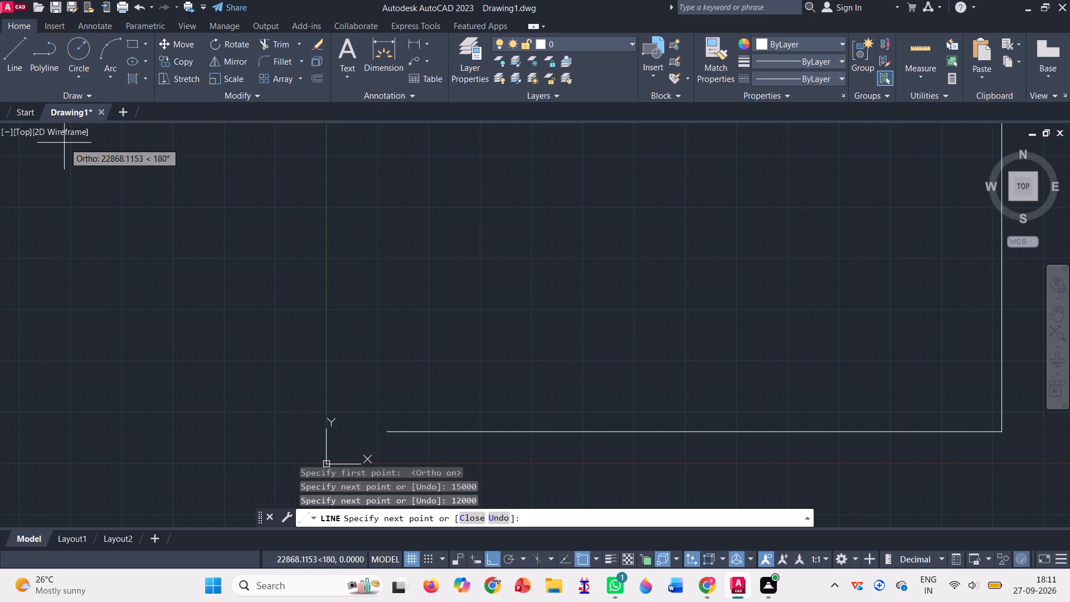
text(15000)
key(Return)
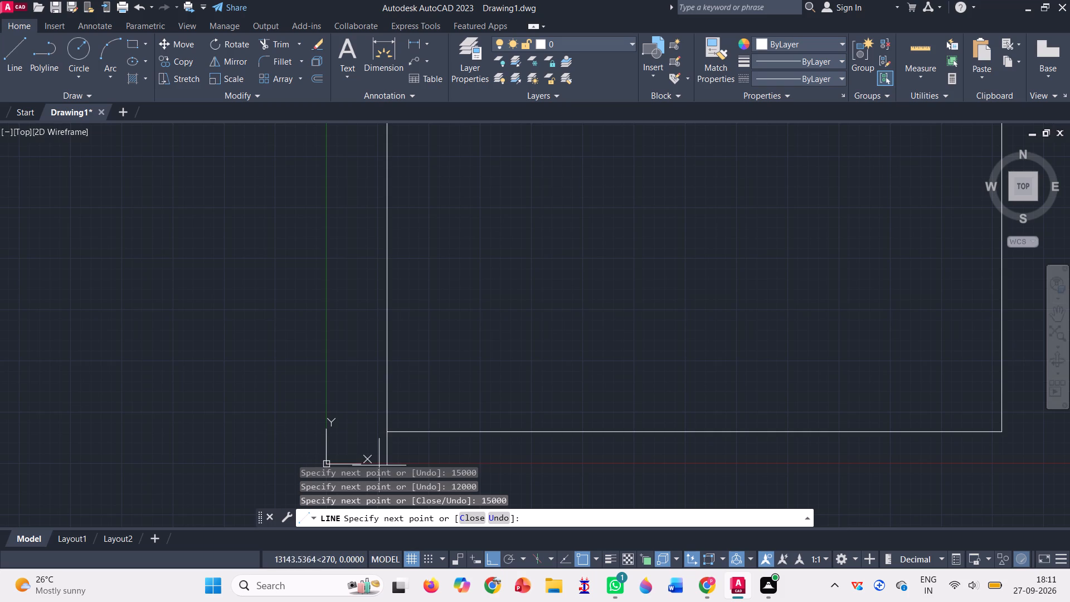
click(387, 433)
scroll(281, 417, down, 2)
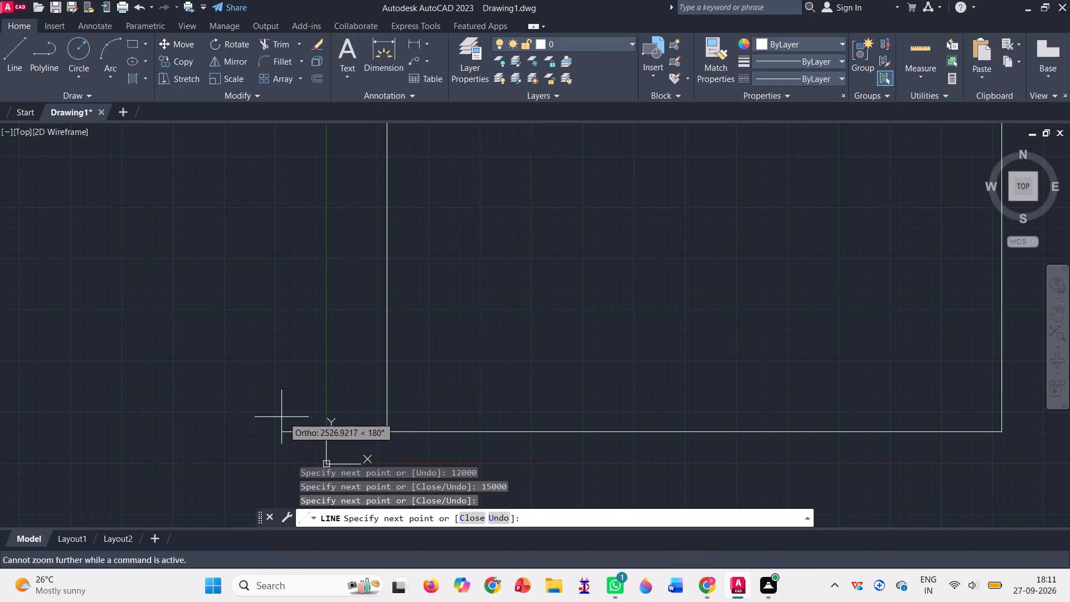
scroll(281, 417, down, 4)
key(Return)
Draw a line 7500 along the top edge from the outline's upper-left corner, continuing vertically down to the bottom edge as a divider.
scroll(380, 321, down, 6)
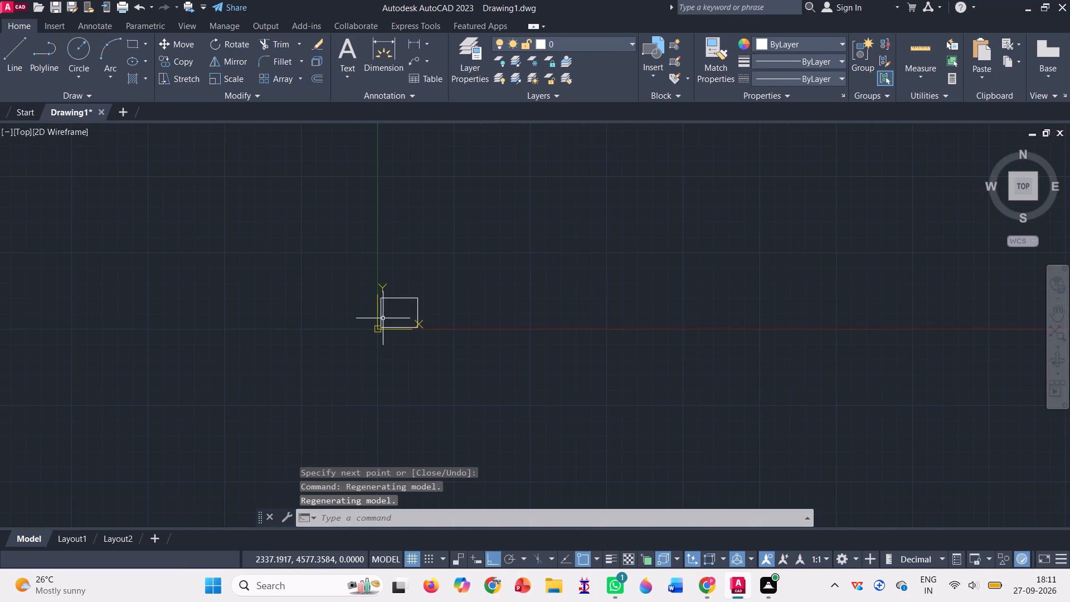
scroll(393, 314, up, 4)
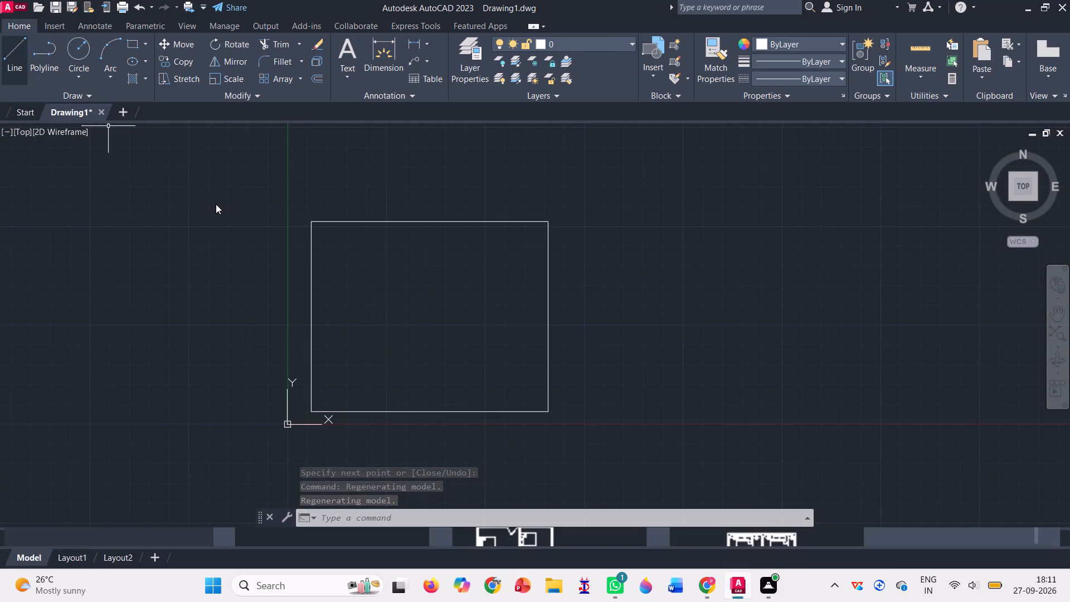
scroll(392, 327, up, 1)
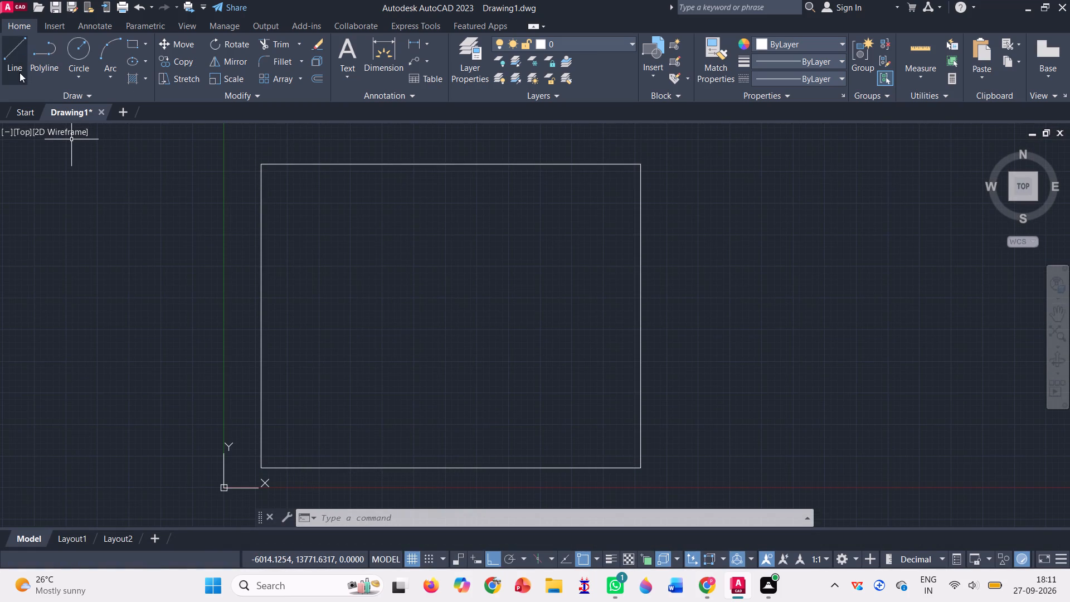
click(19, 65)
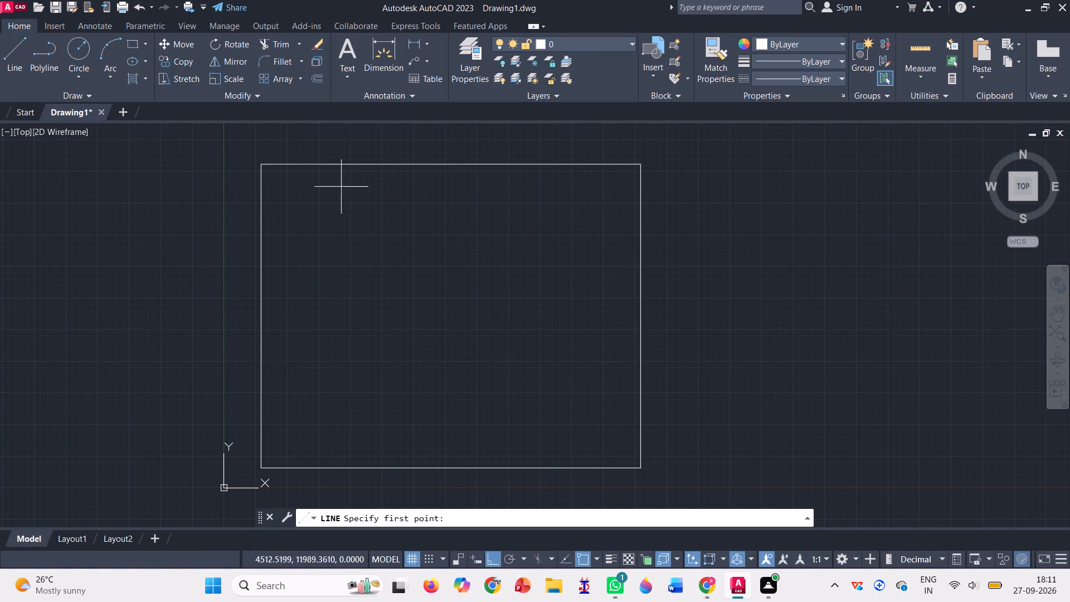
click(260, 167)
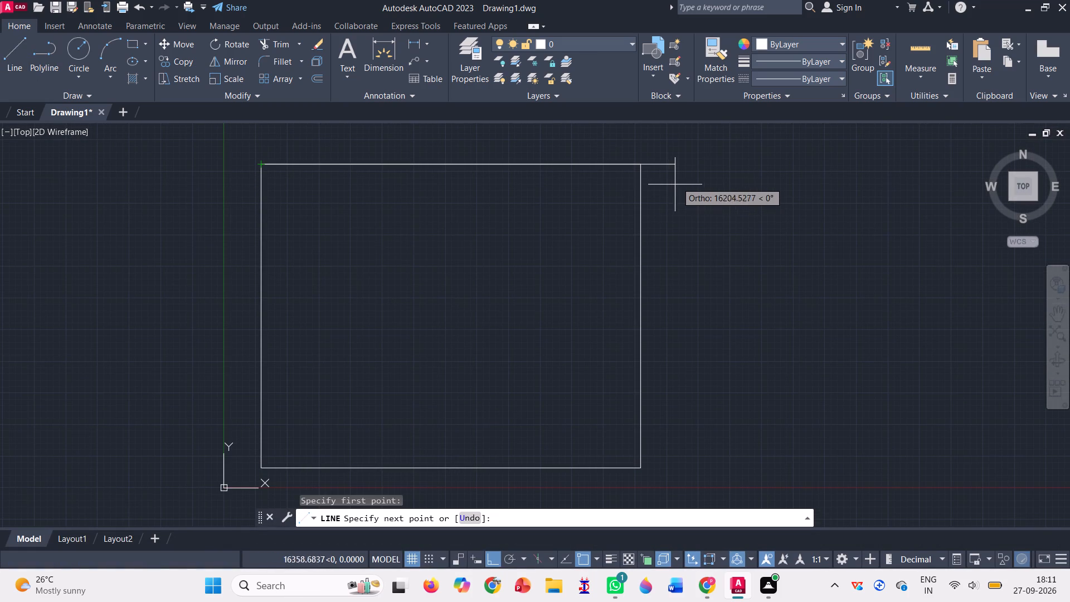
text(7500)
key(Return)
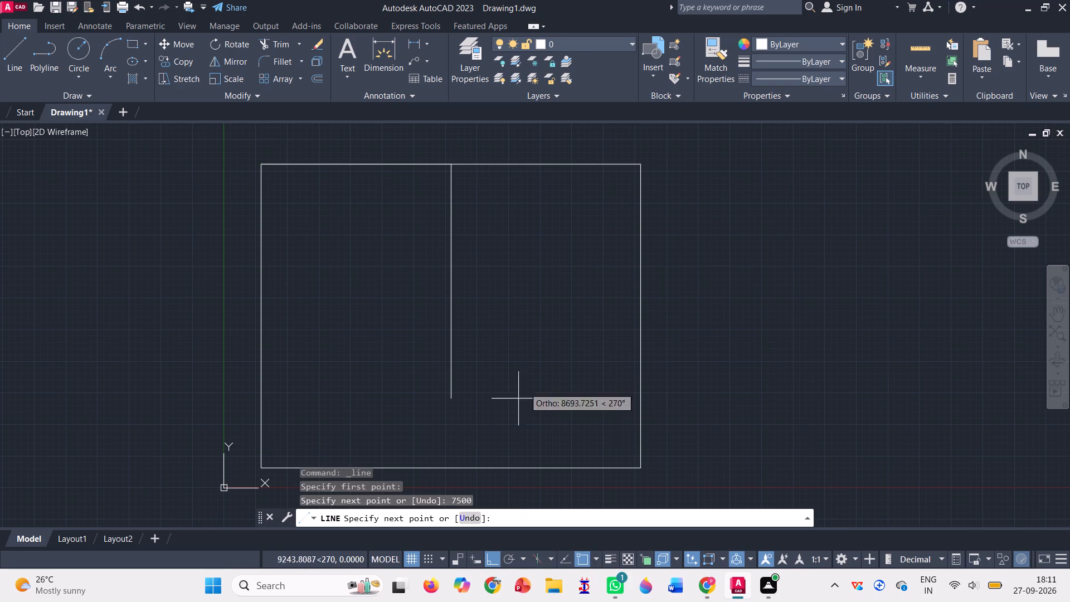
click(448, 468)
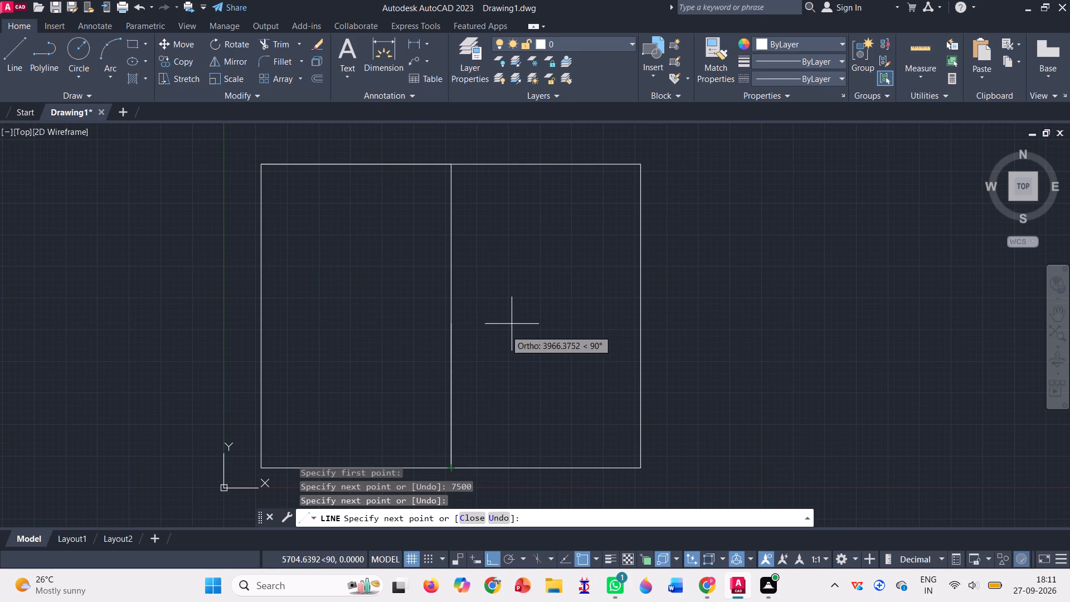
key(Return)
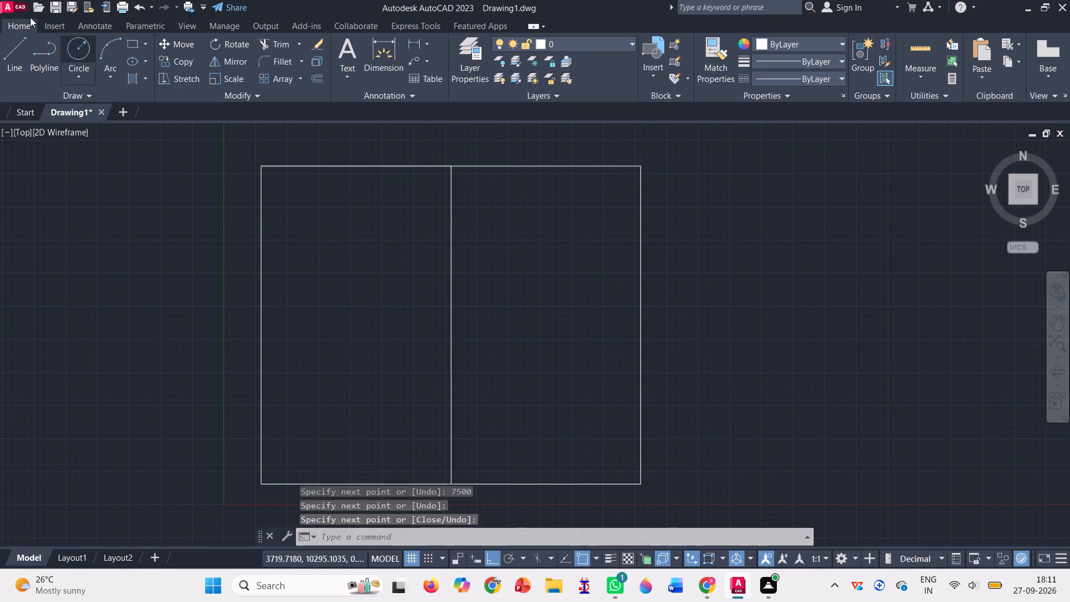
Draw a 3500 by 3500 square room with lines in the outline's upper-left corner.
click(16, 52)
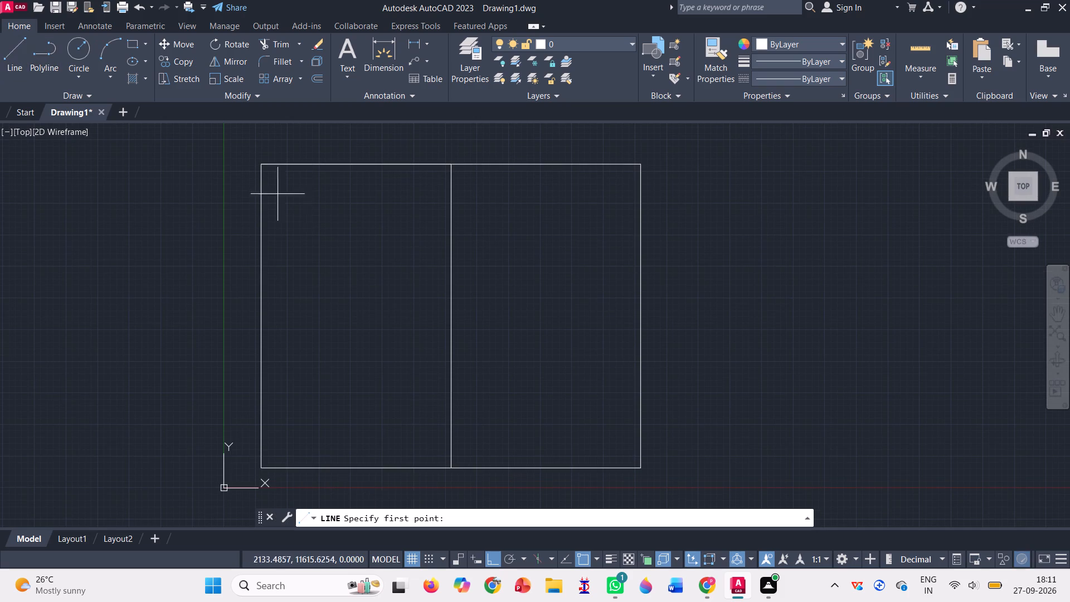
click(258, 164)
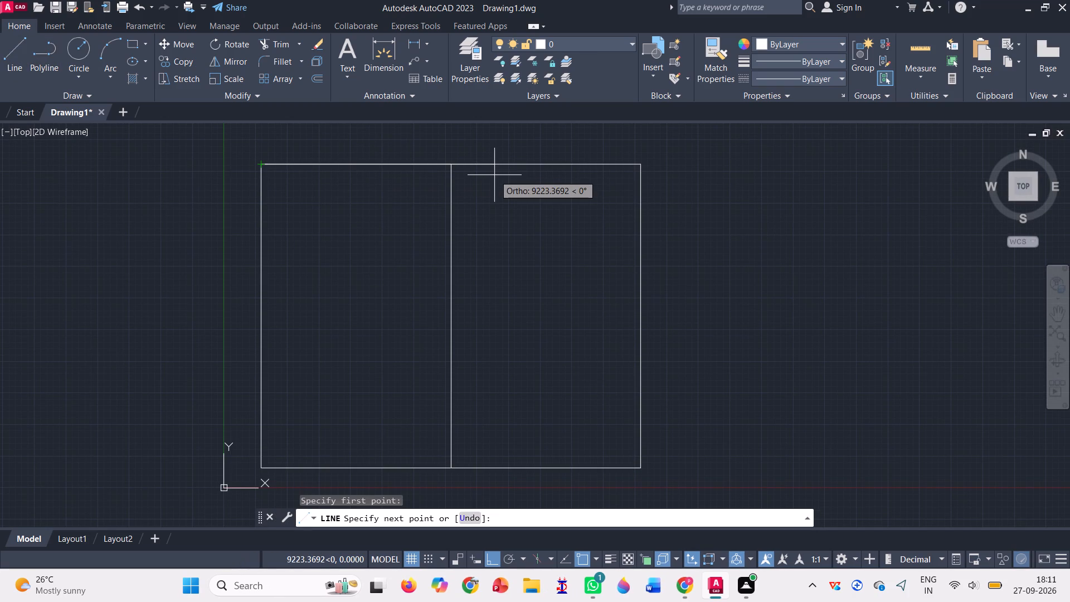
text(3500)
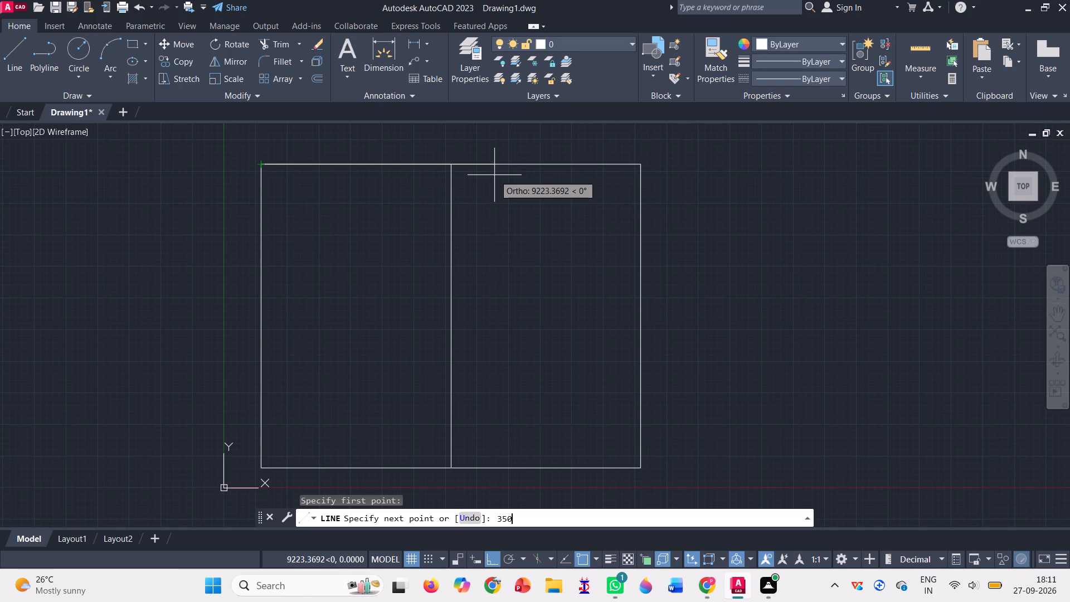
key(Return)
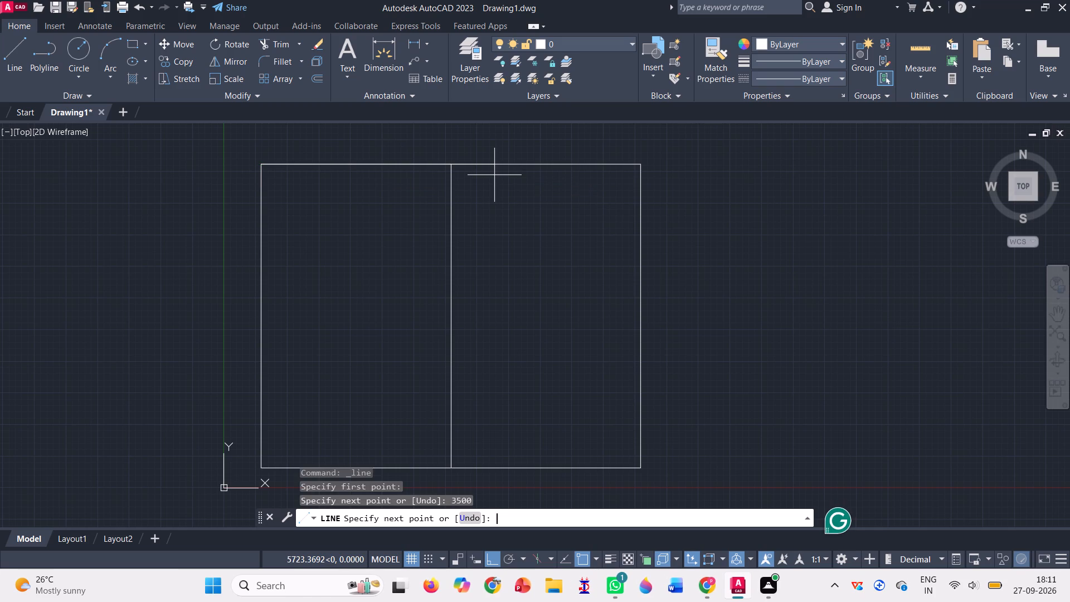
text(3500)
key(Return)
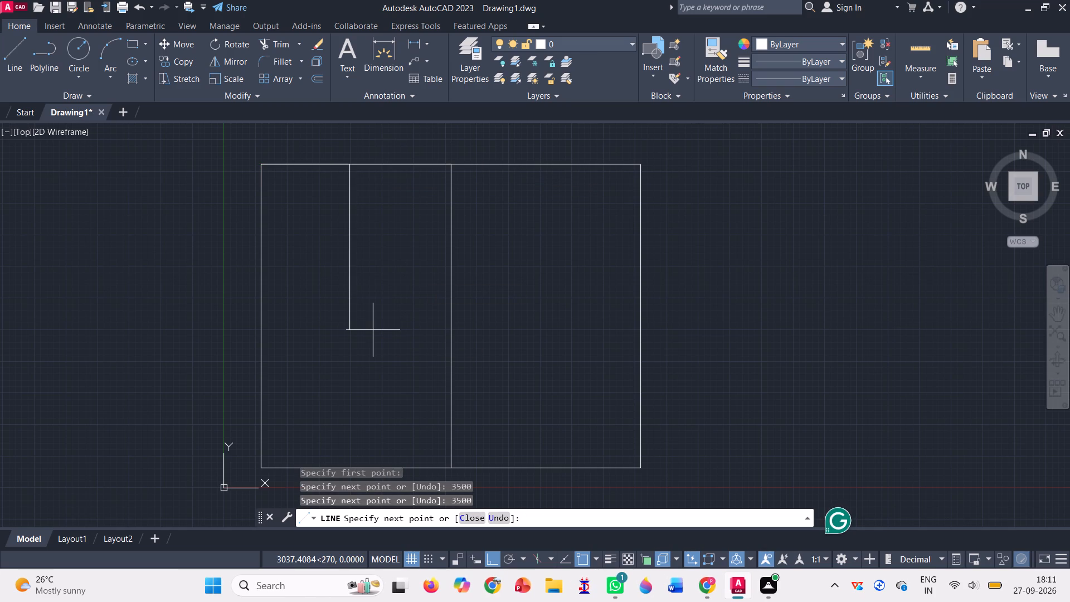
click(260, 253)
key(Return)
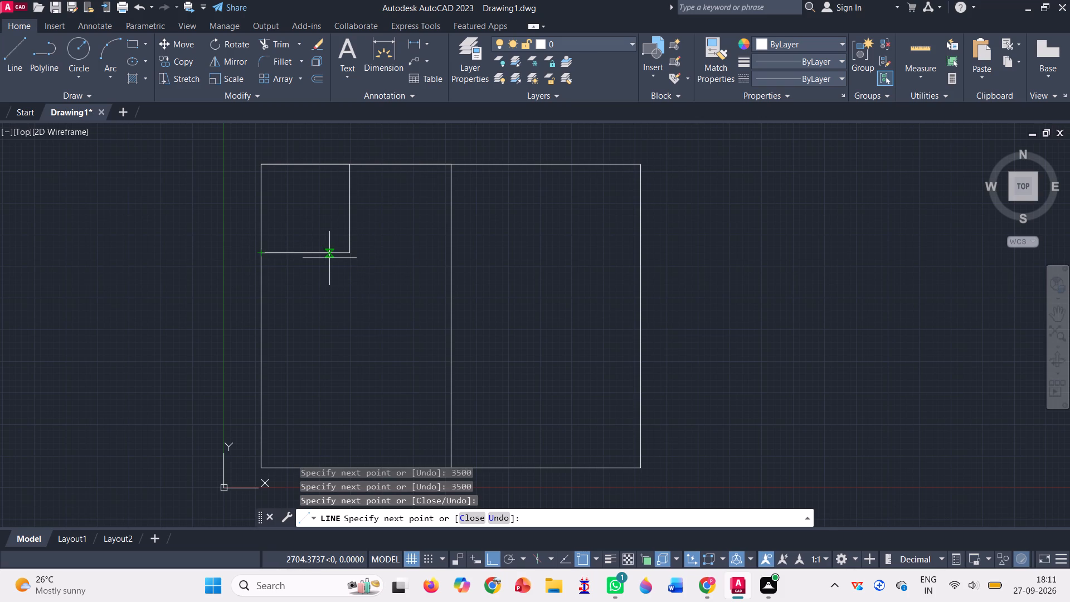
Draw a 3000 by 3000 square room with lines in the upper-right corner of the left half, against the central divider.
click(12, 55)
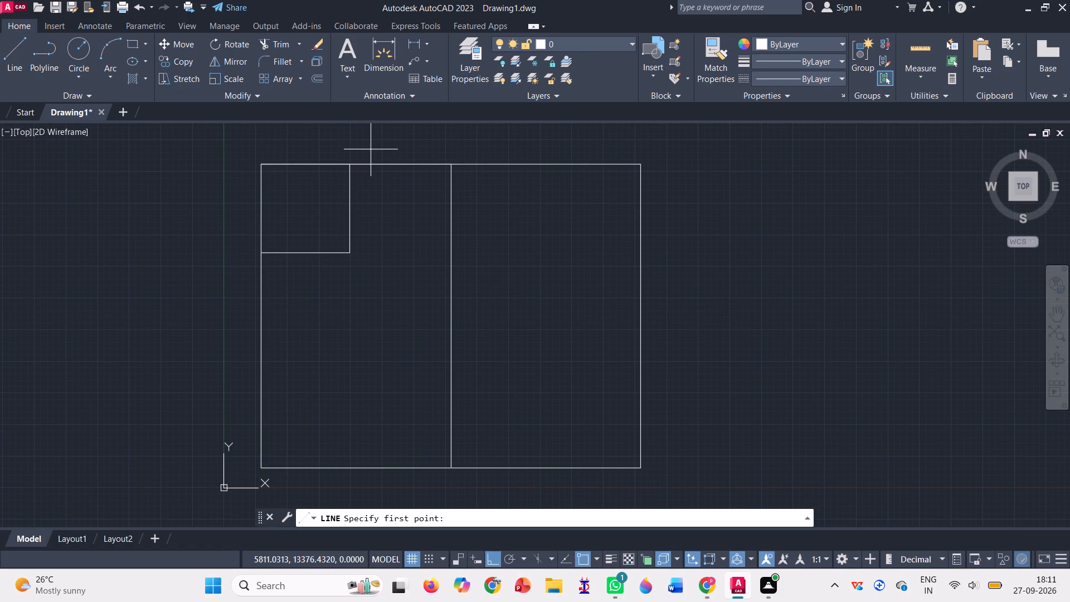
click(449, 167)
text(300)
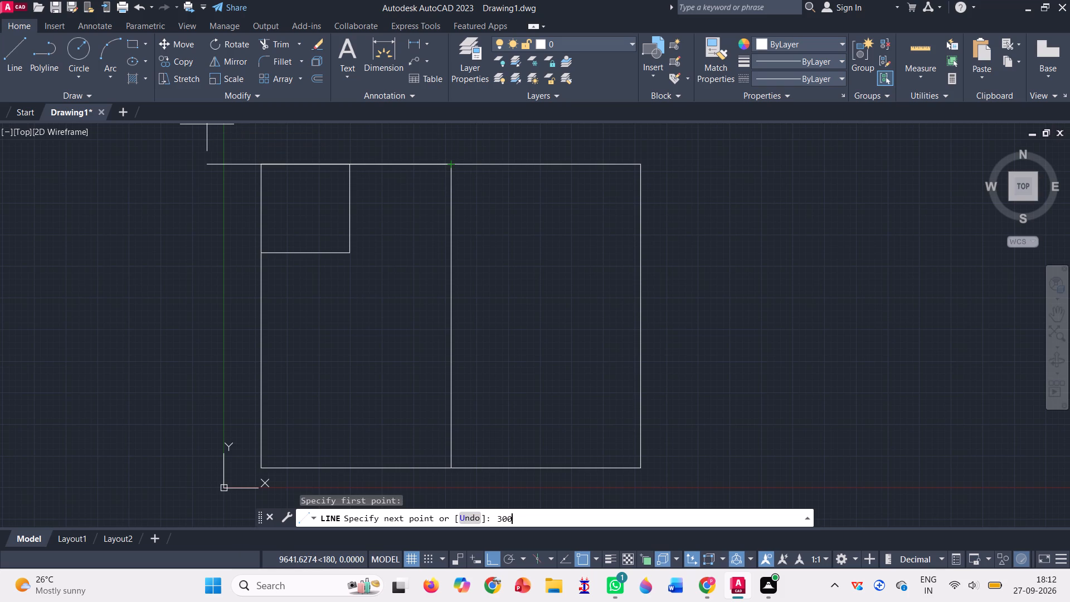
key(0)
key(Return)
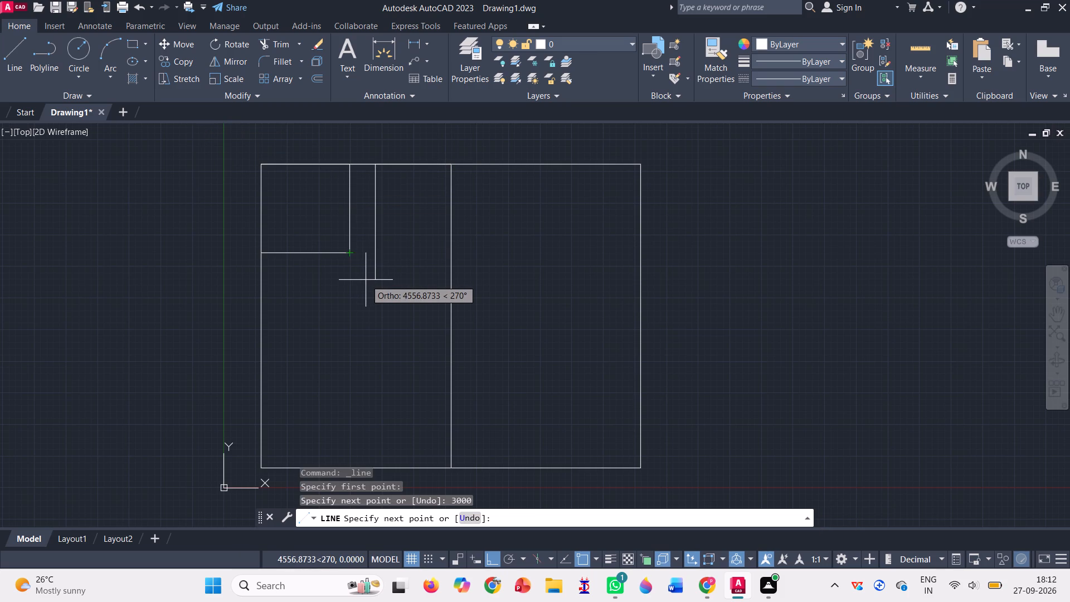
text(3000)
key(Return)
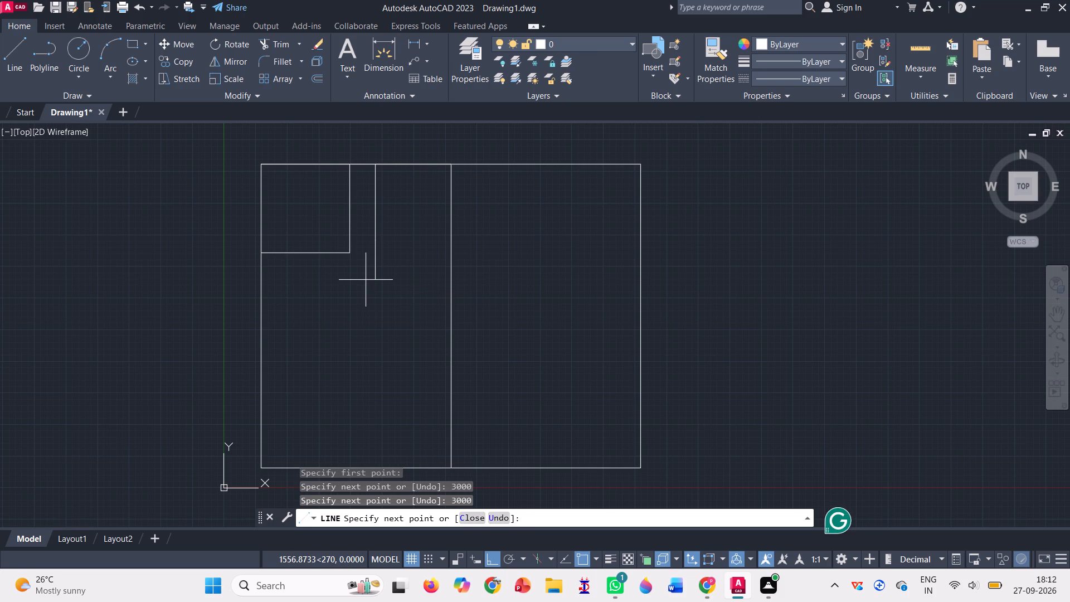
click(451, 244)
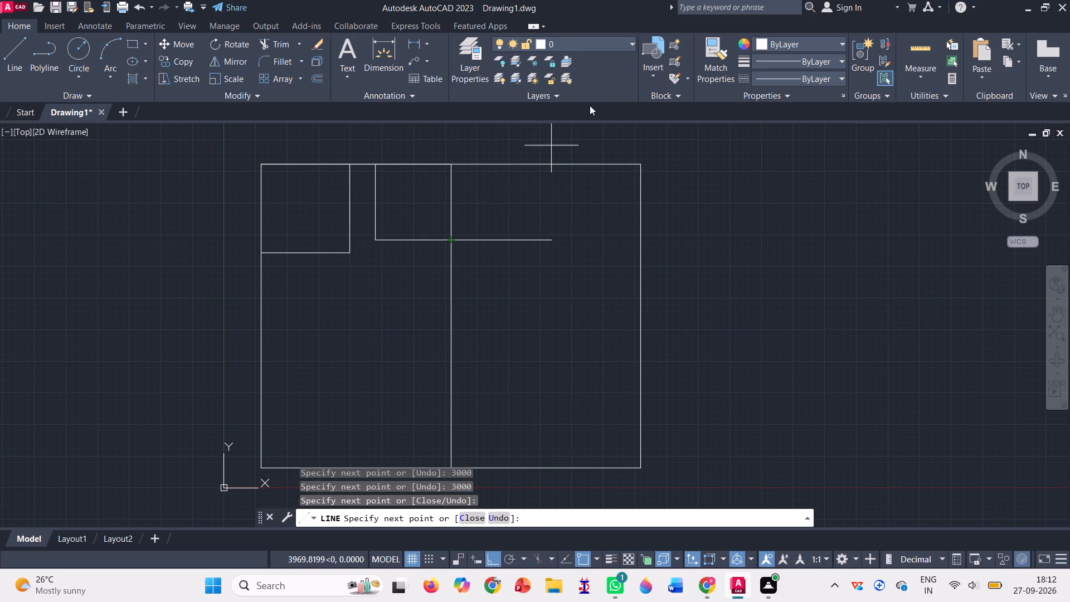
Finish the line sequence of the 3000 by 3000 room at the central divider.
key(Return)
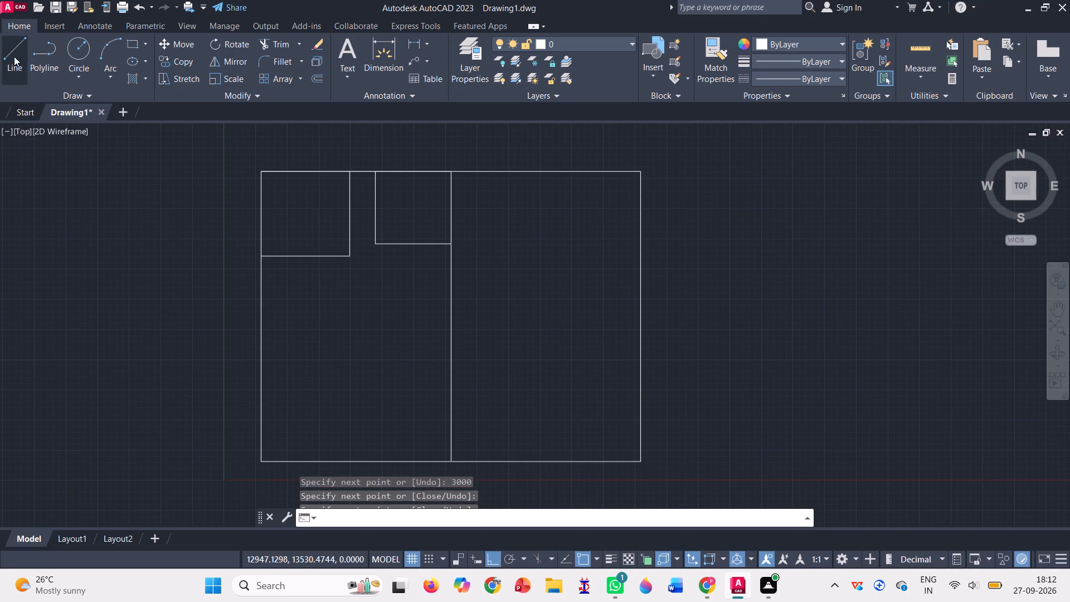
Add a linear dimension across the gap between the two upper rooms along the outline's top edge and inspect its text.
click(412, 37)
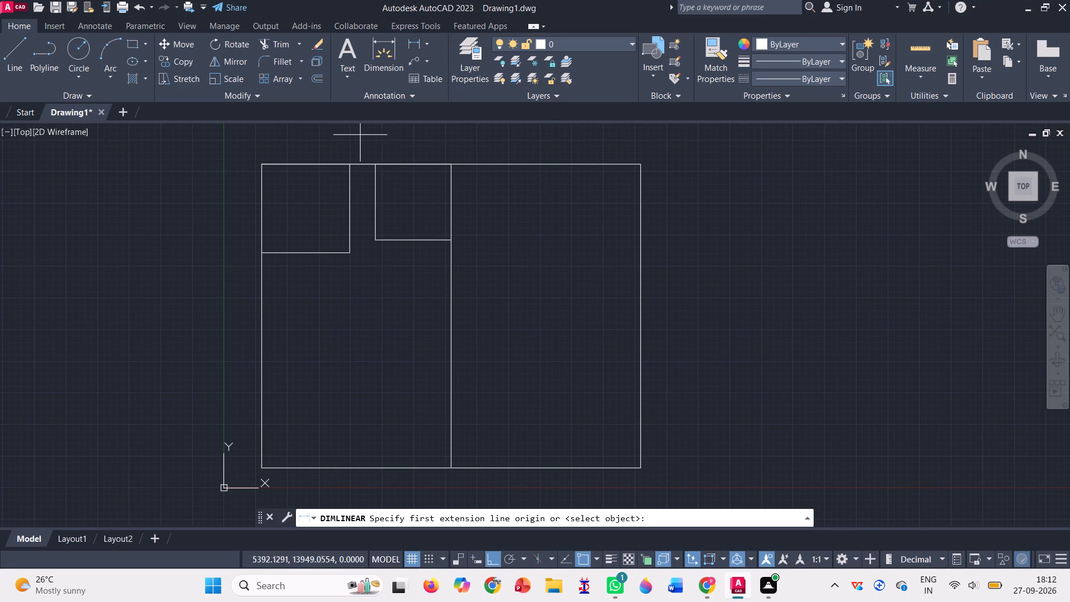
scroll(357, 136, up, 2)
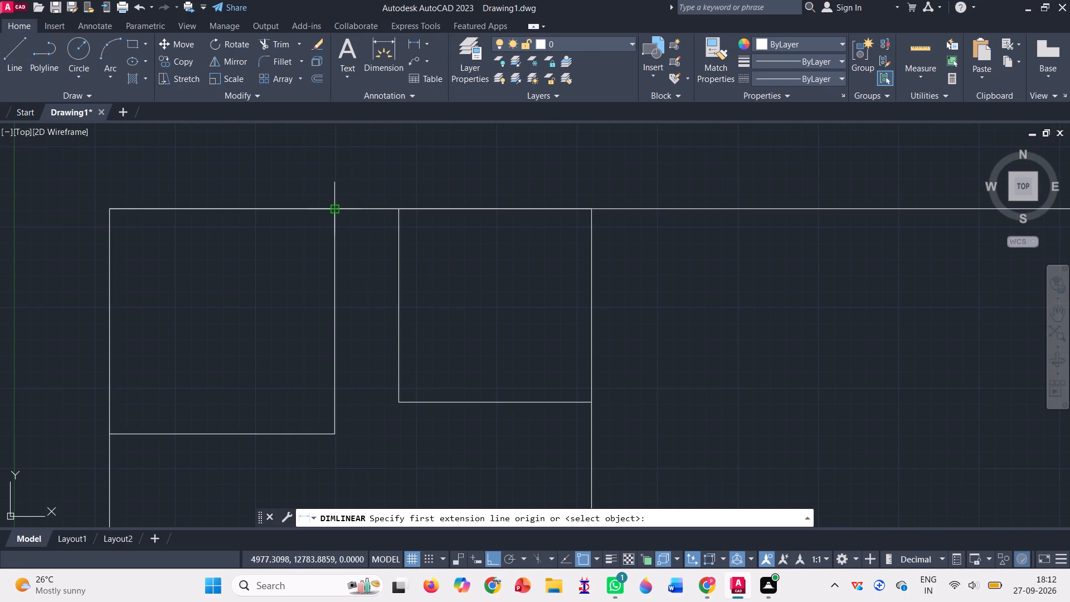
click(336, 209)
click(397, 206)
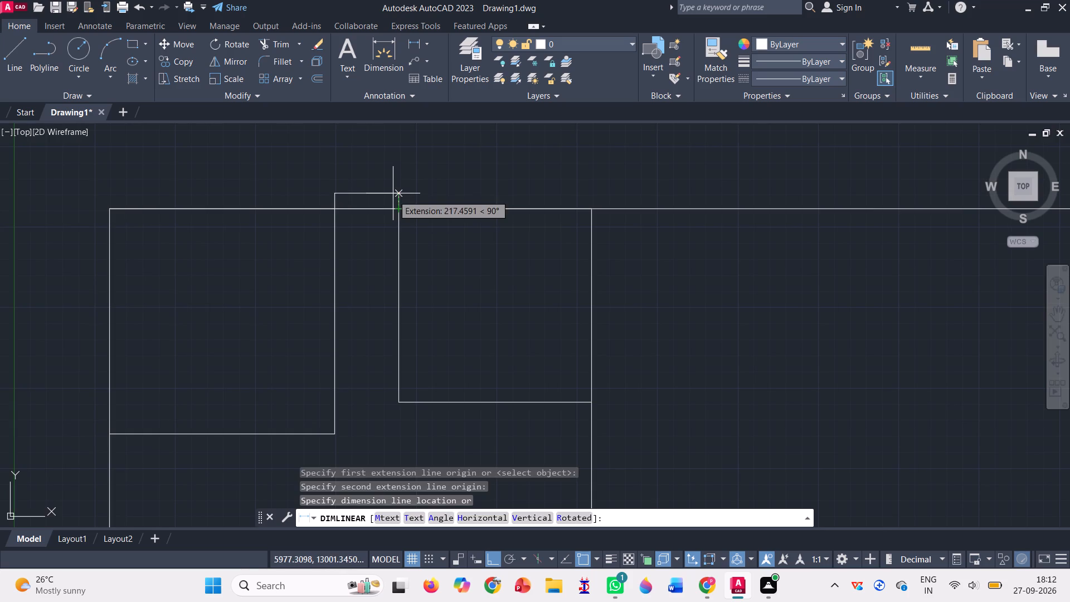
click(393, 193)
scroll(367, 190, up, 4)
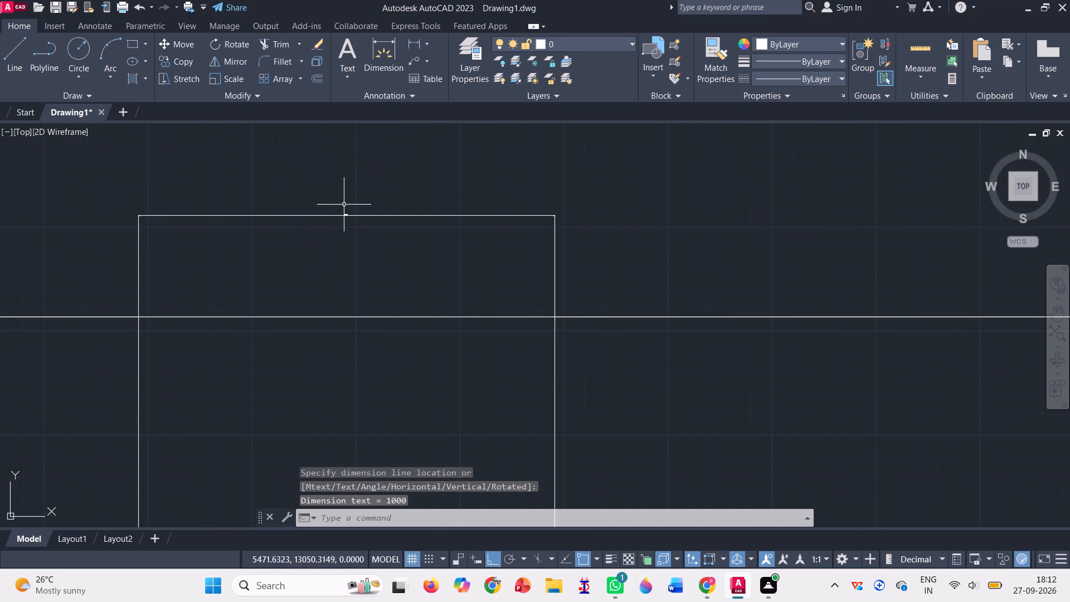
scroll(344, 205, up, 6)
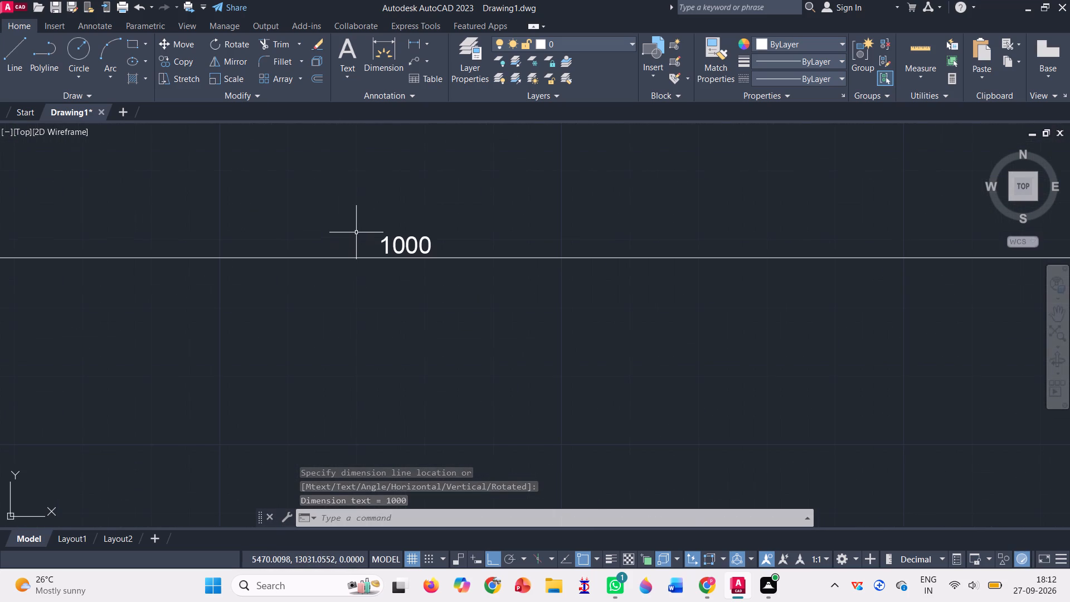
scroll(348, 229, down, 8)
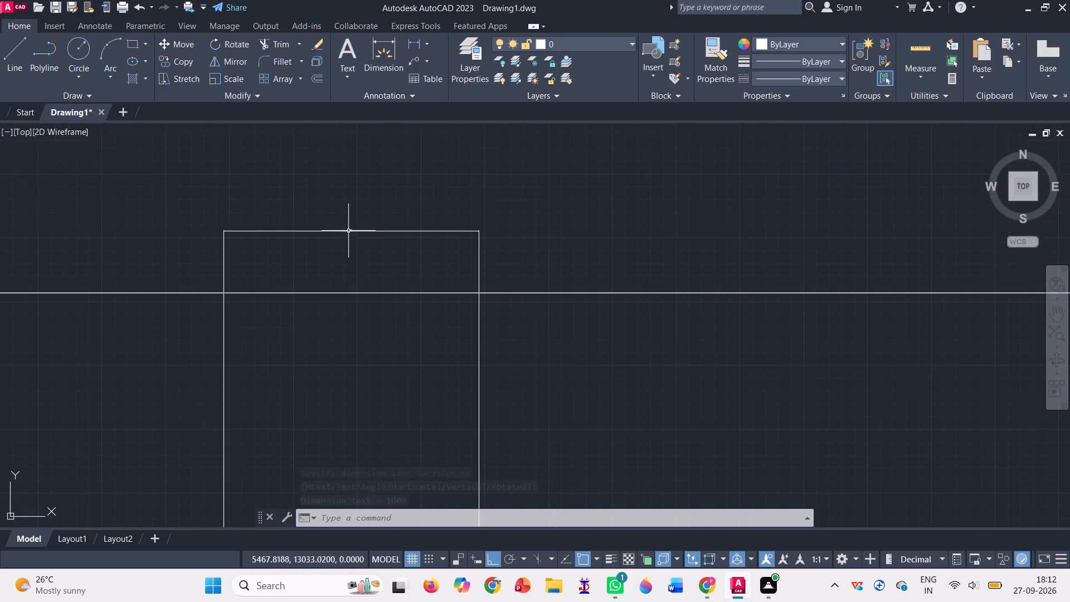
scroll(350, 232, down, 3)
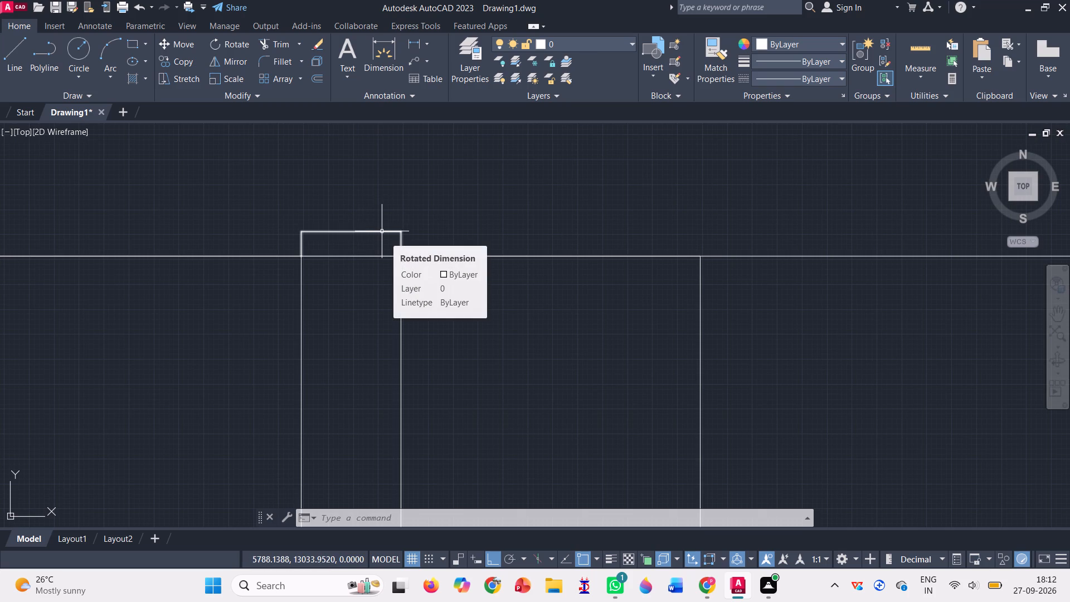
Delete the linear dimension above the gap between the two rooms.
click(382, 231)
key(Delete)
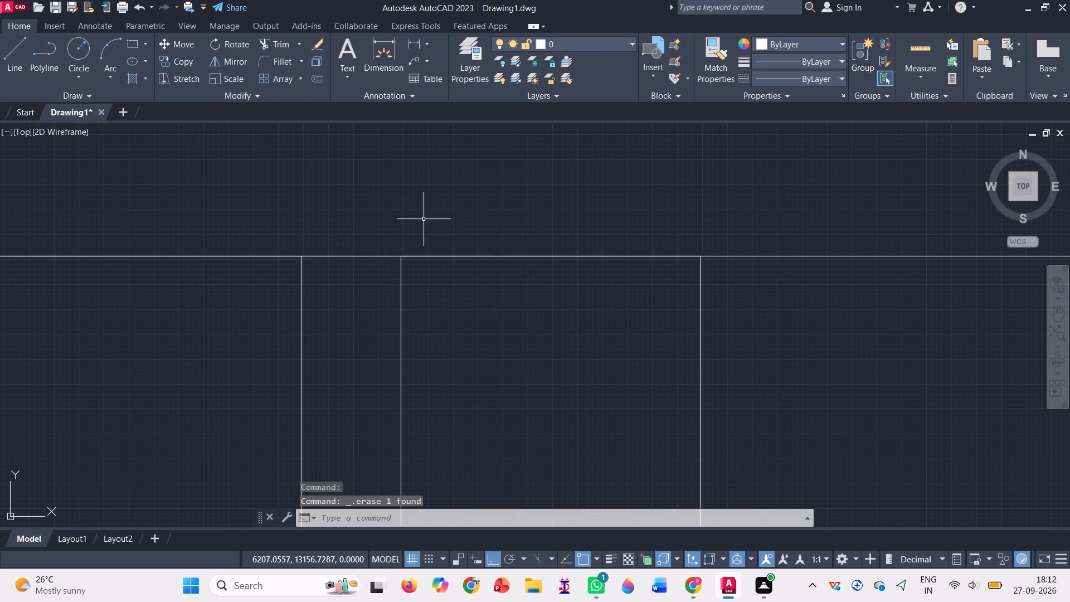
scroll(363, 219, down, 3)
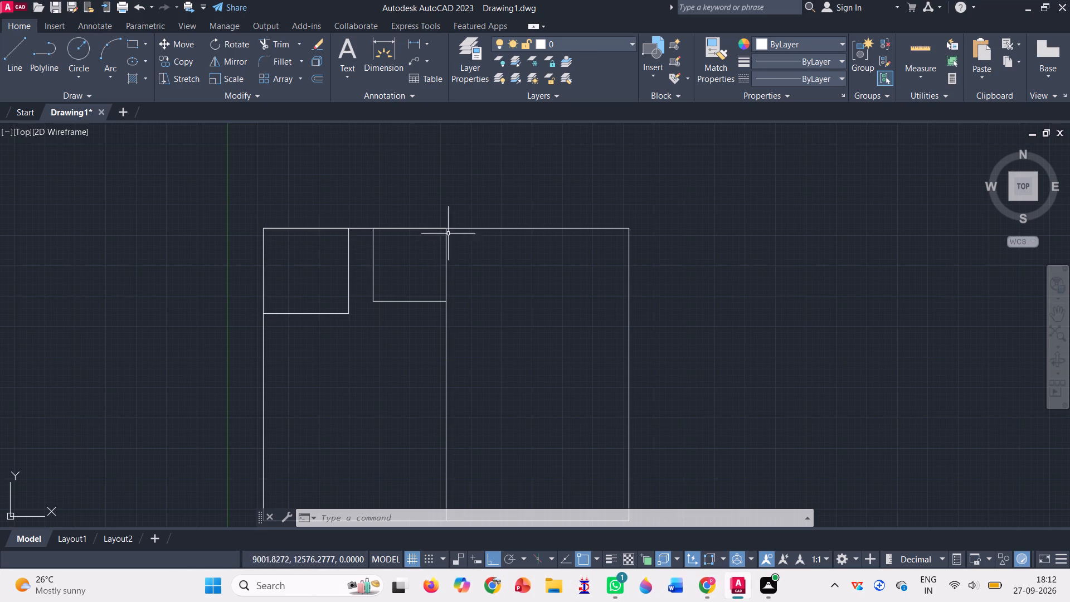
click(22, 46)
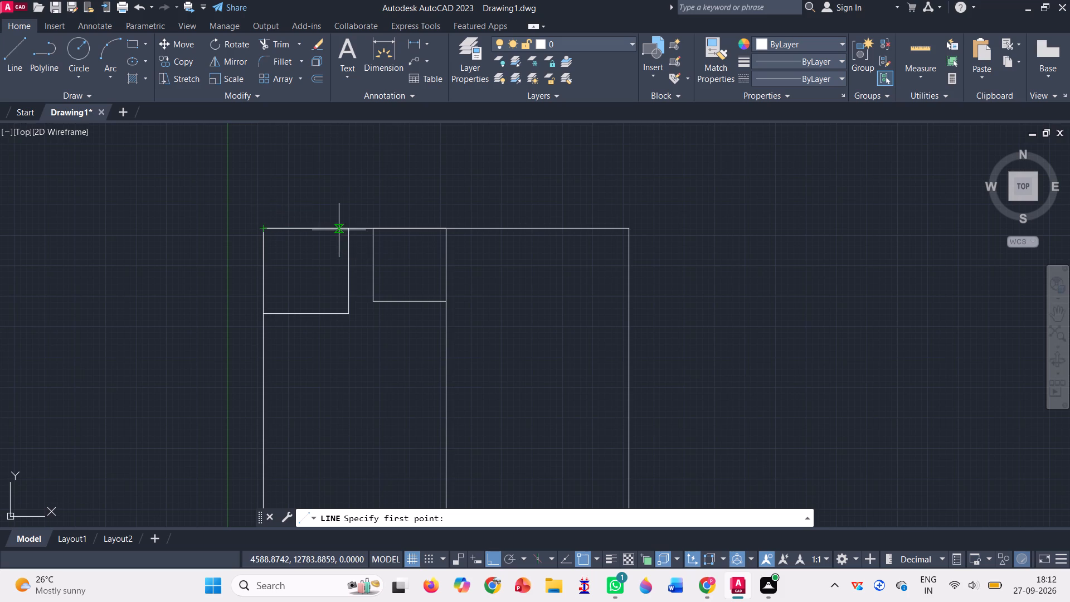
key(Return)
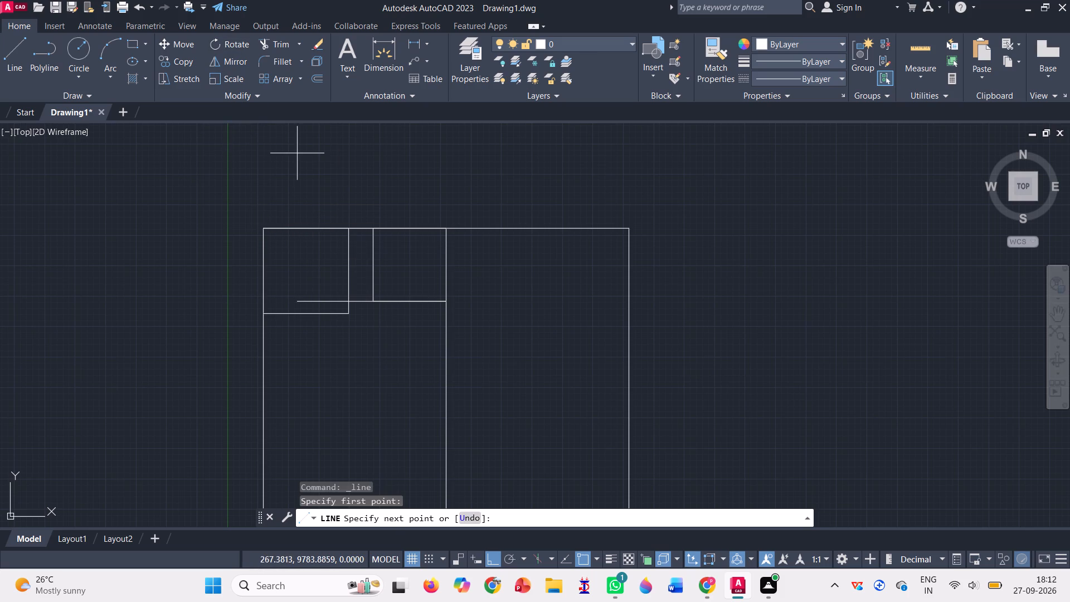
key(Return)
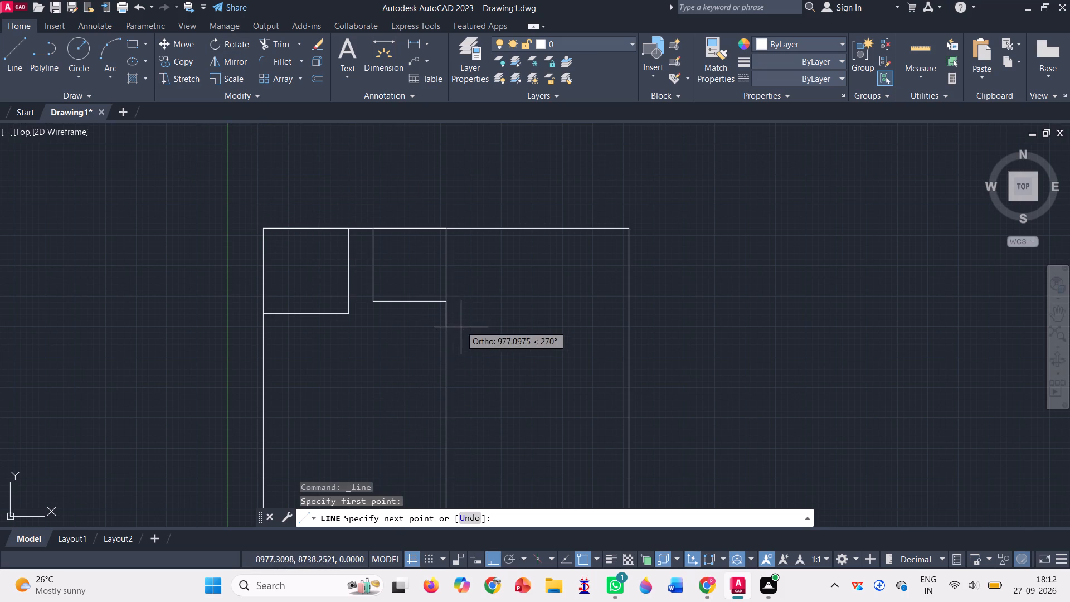
Move the right and bottom lines of the 3500 square room 1000 horizontally toward the smaller room.
click(177, 42)
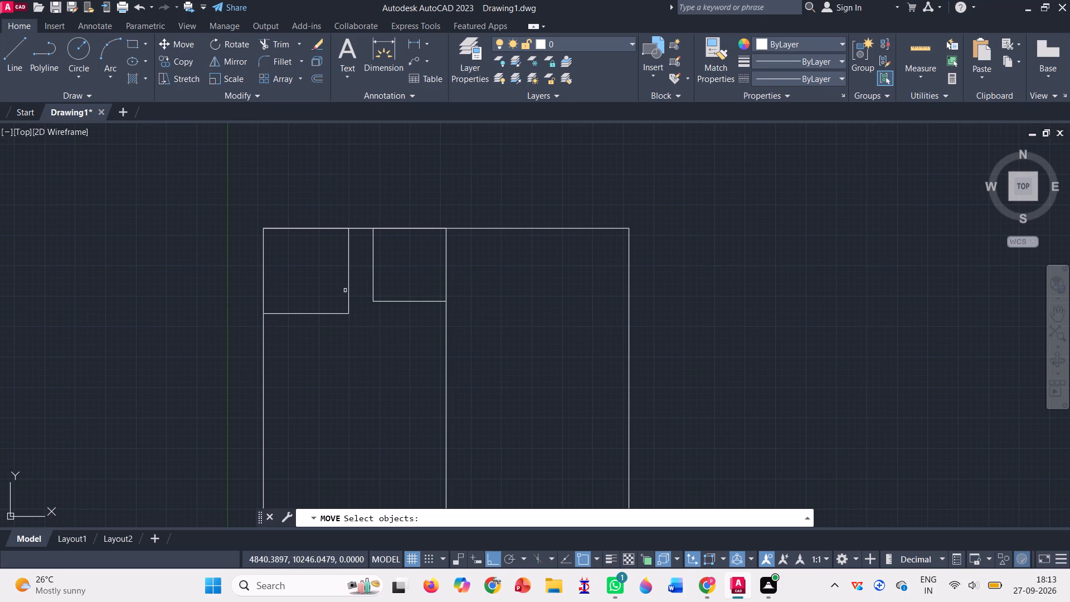
click(347, 289)
click(324, 315)
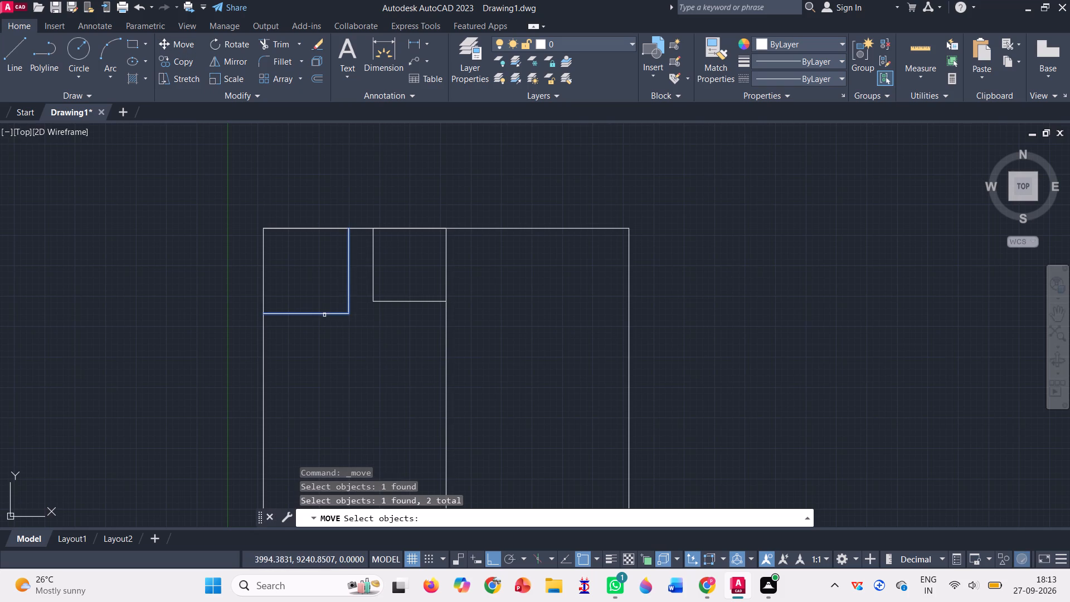
key(Return)
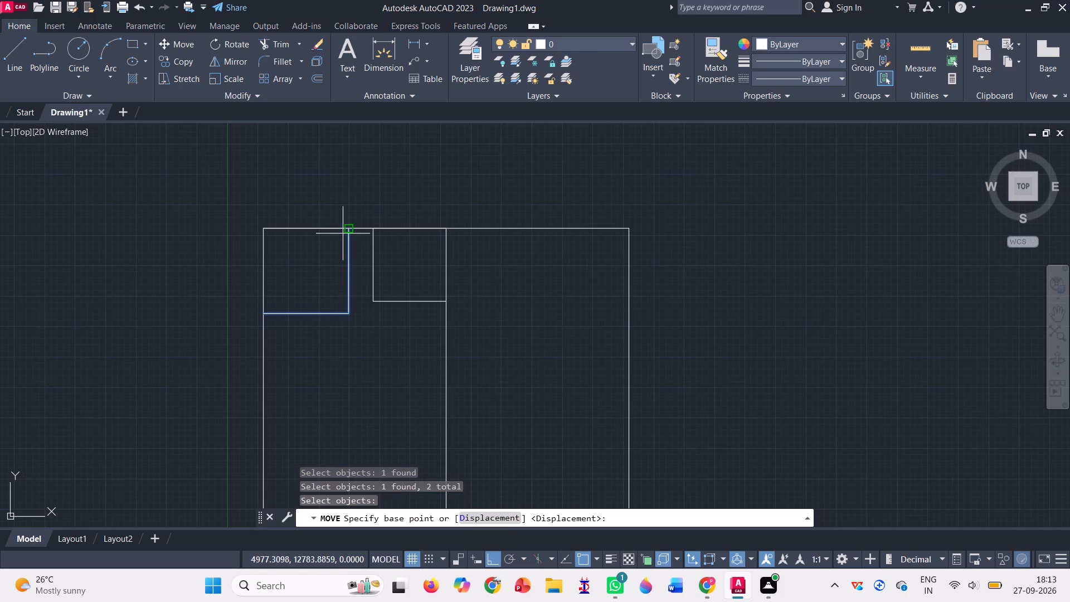
click(348, 229)
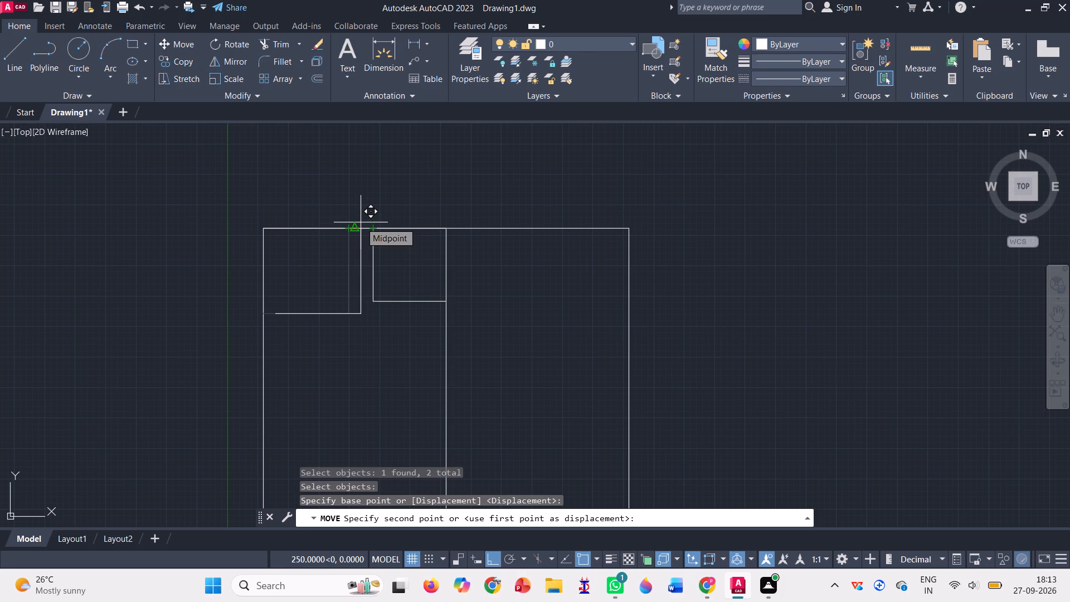
text(500)
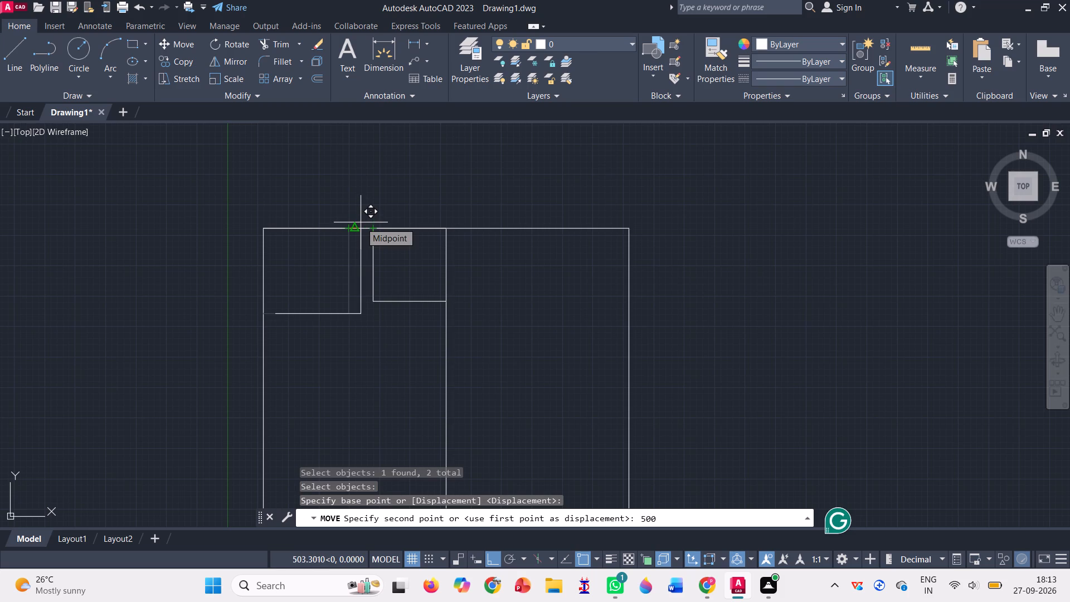
key(BackSpace)
key(BackSpace)
key(BackSpace)
text(1000)
key(Return)
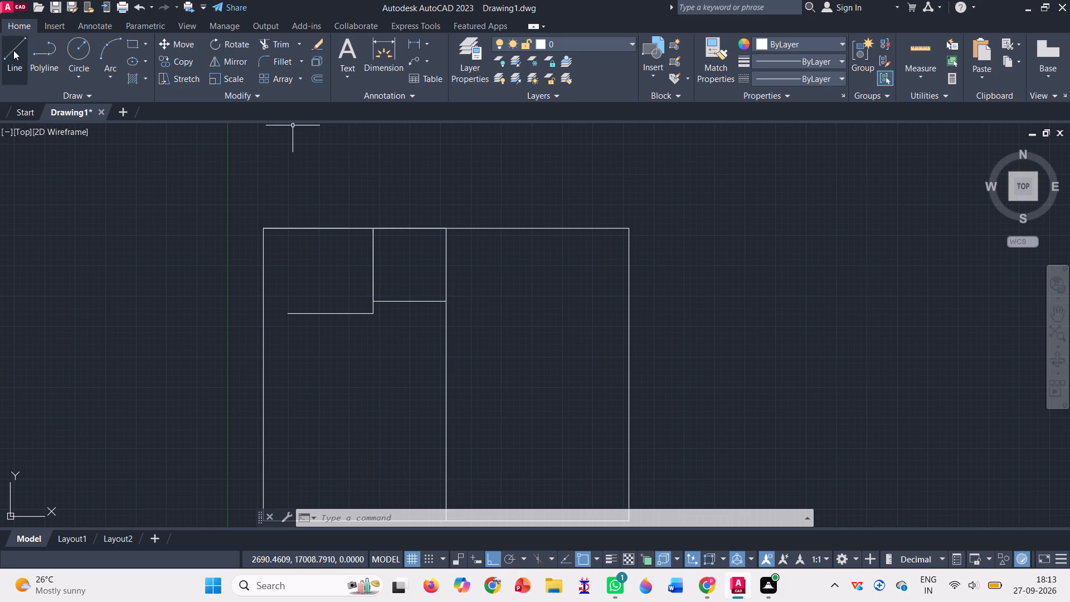
Move the same two lines of the larger room 500 back toward the outline's left edge.
click(190, 43)
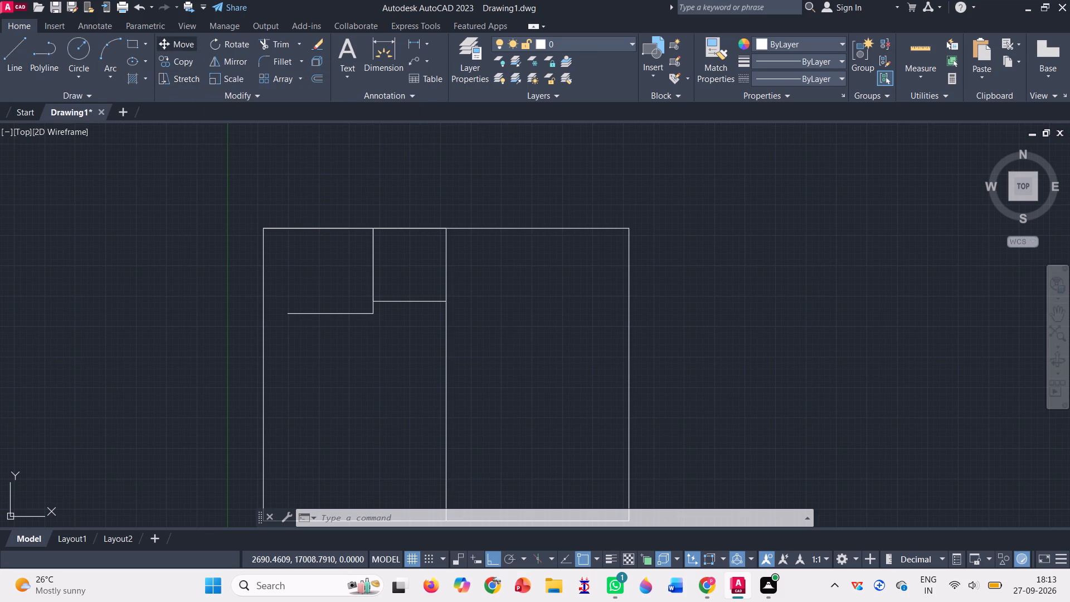
scroll(343, 311, up, 4)
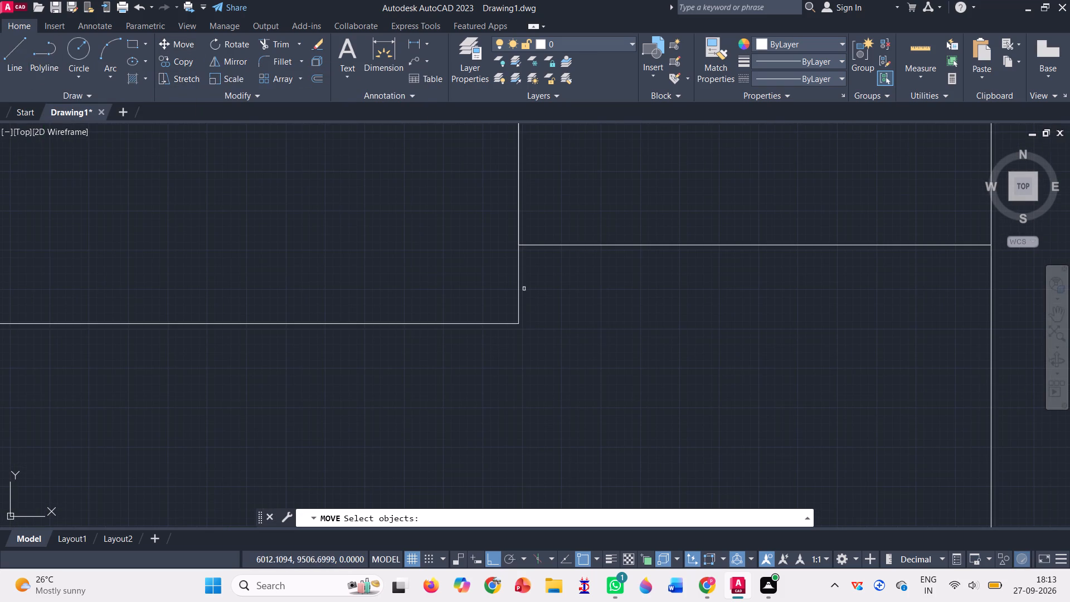
click(520, 281)
click(490, 323)
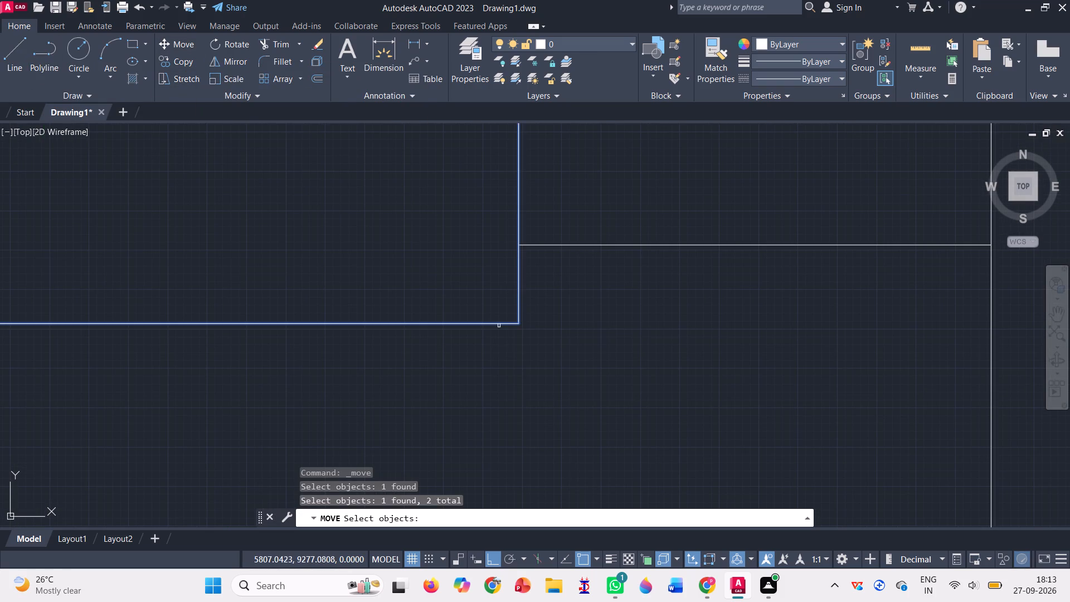
key(Return)
scroll(527, 313, down, 2)
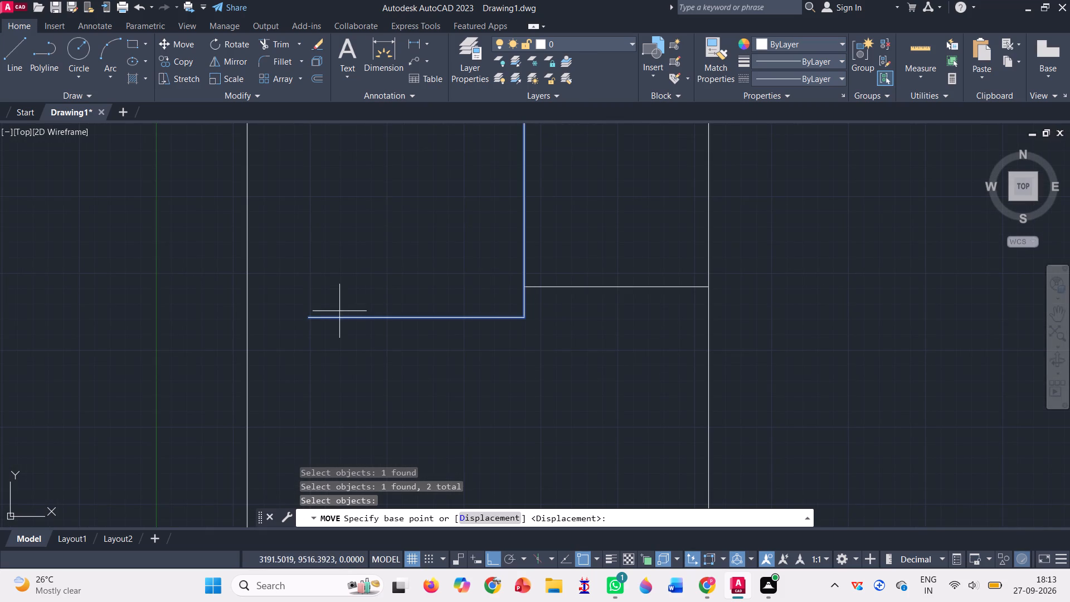
click(309, 321)
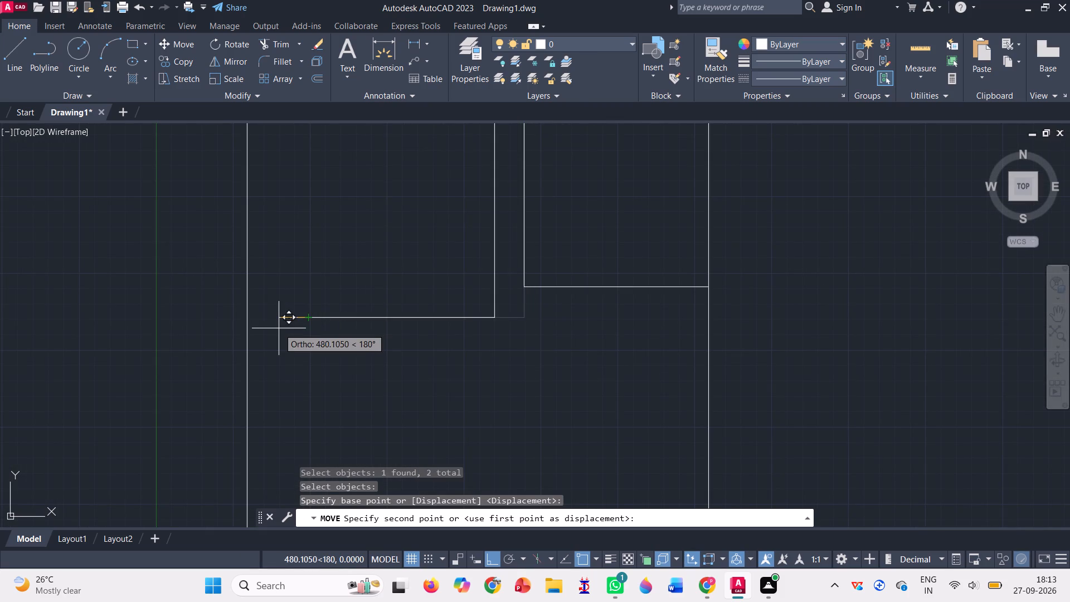
text(500)
key(Return)
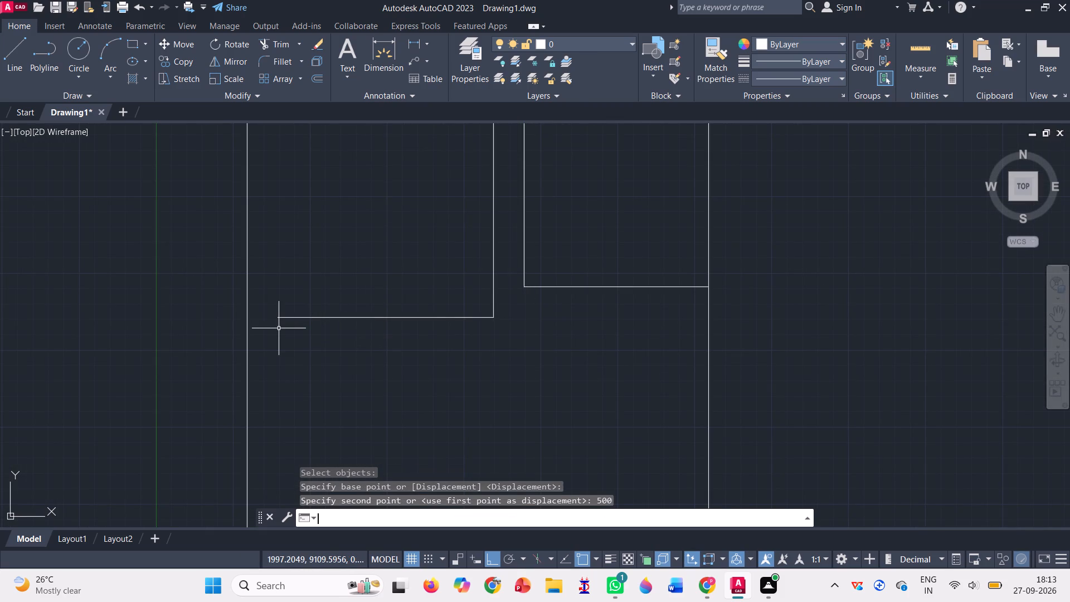
Move the left and bottom lines of the 3000 square room 250 horizontally toward the larger room.
scroll(279, 328, down, 3)
scroll(273, 332, up, 1)
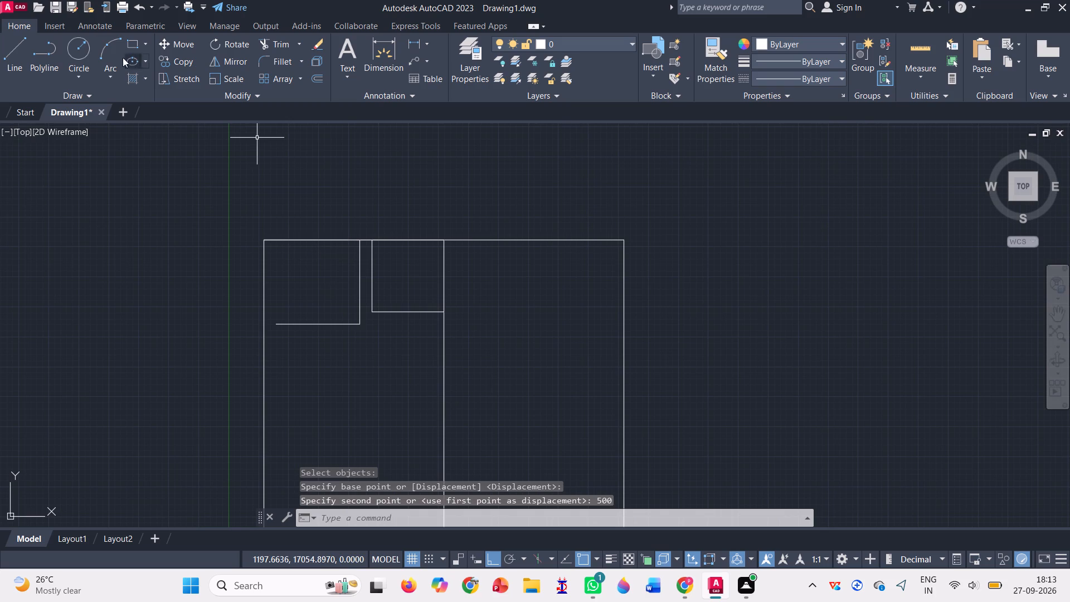
click(187, 46)
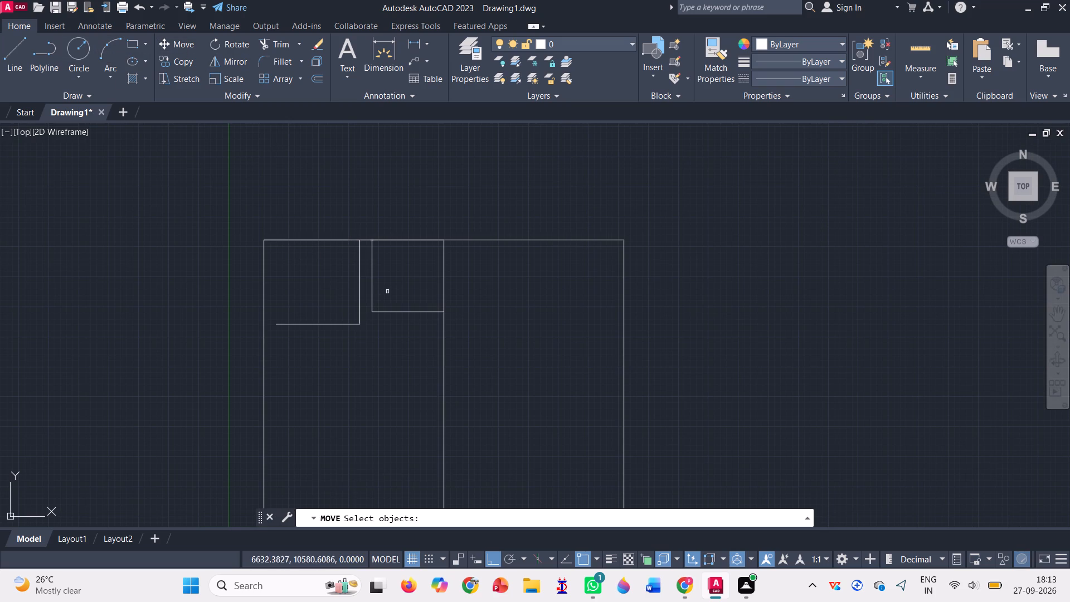
scroll(368, 280, up, 3)
click(372, 276)
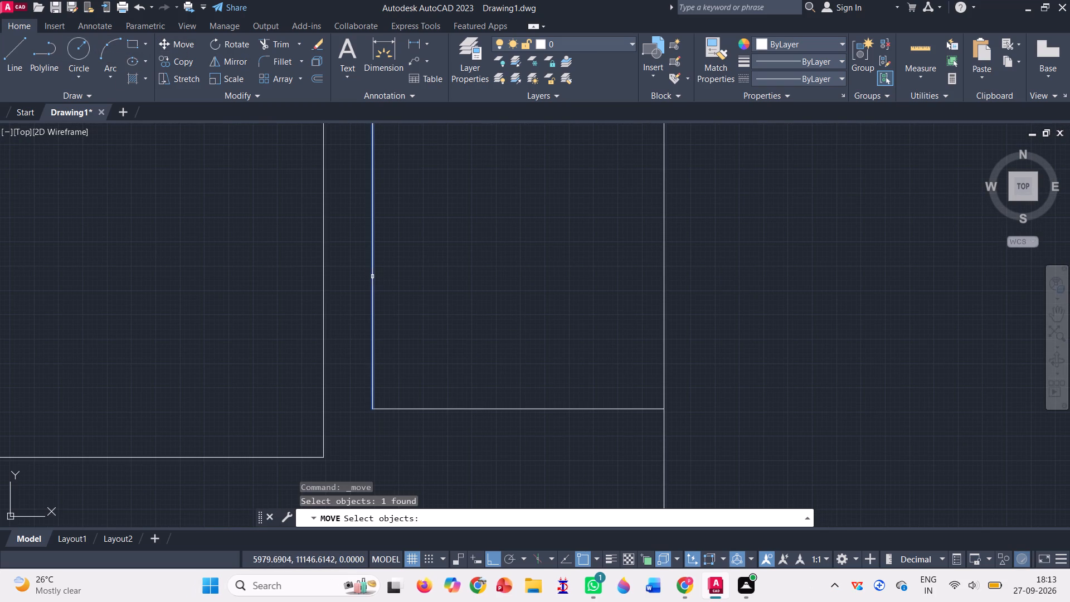
click(448, 410)
scroll(425, 322, down, 3)
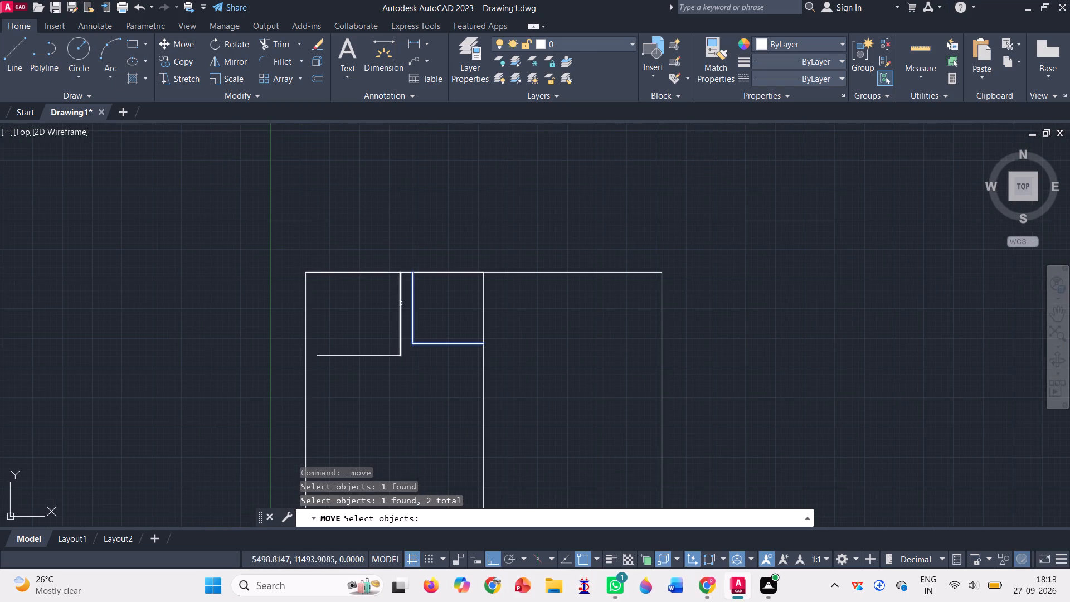
scroll(404, 299, up, 2)
key(Return)
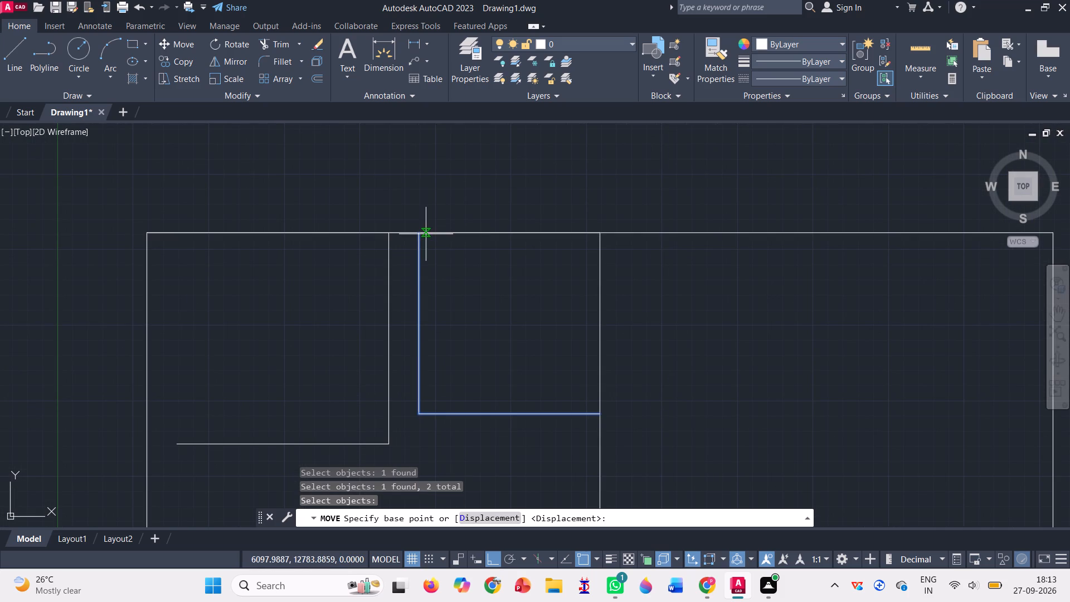
click(417, 236)
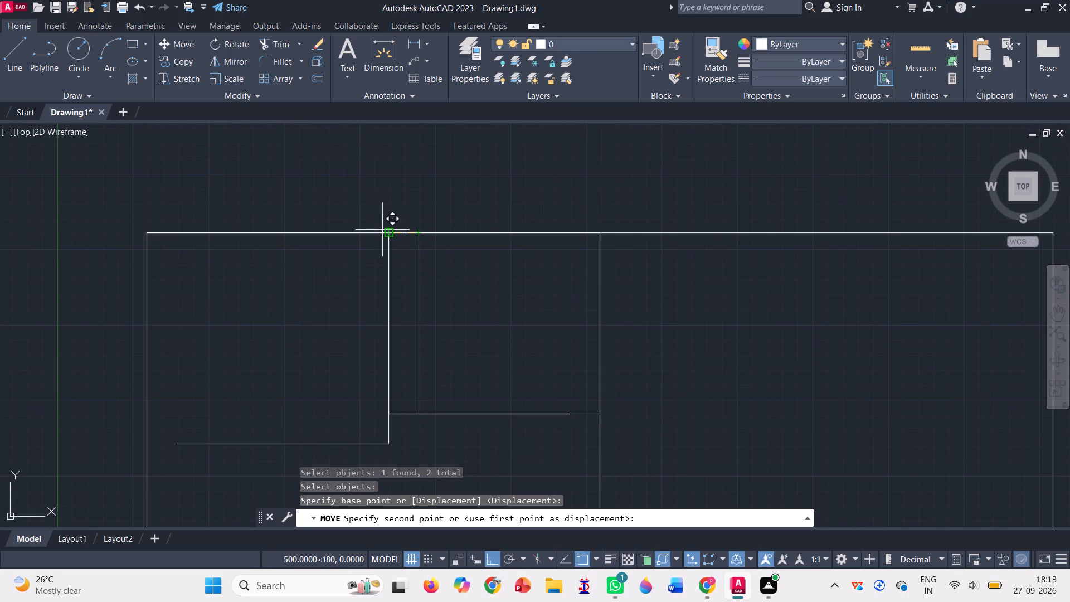
text(250)
key(Return)
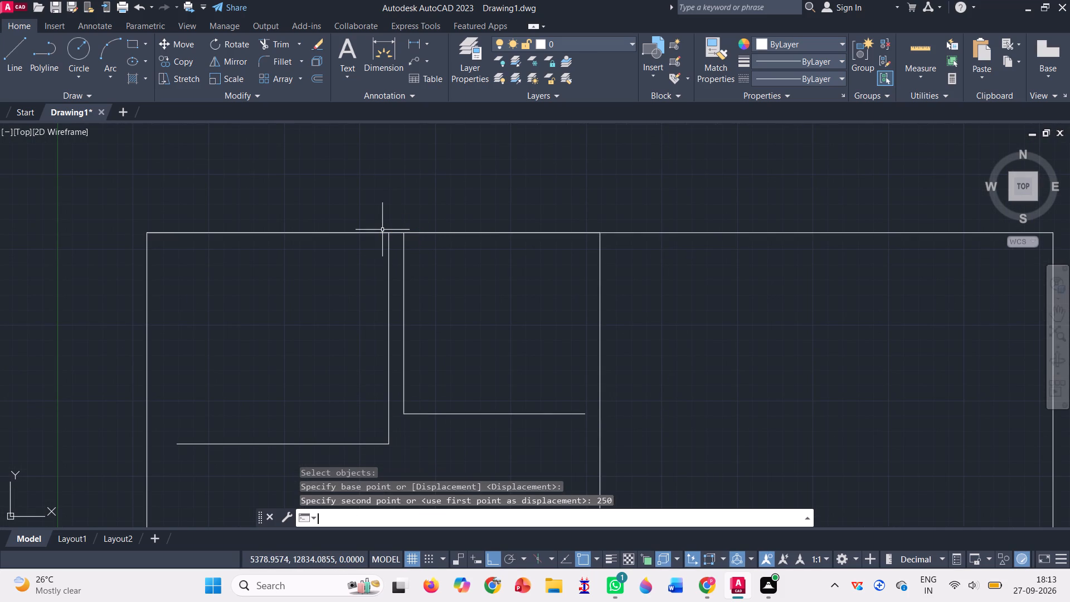
Copy the central divider line 250 to each side of itself.
scroll(382, 230, down, 2)
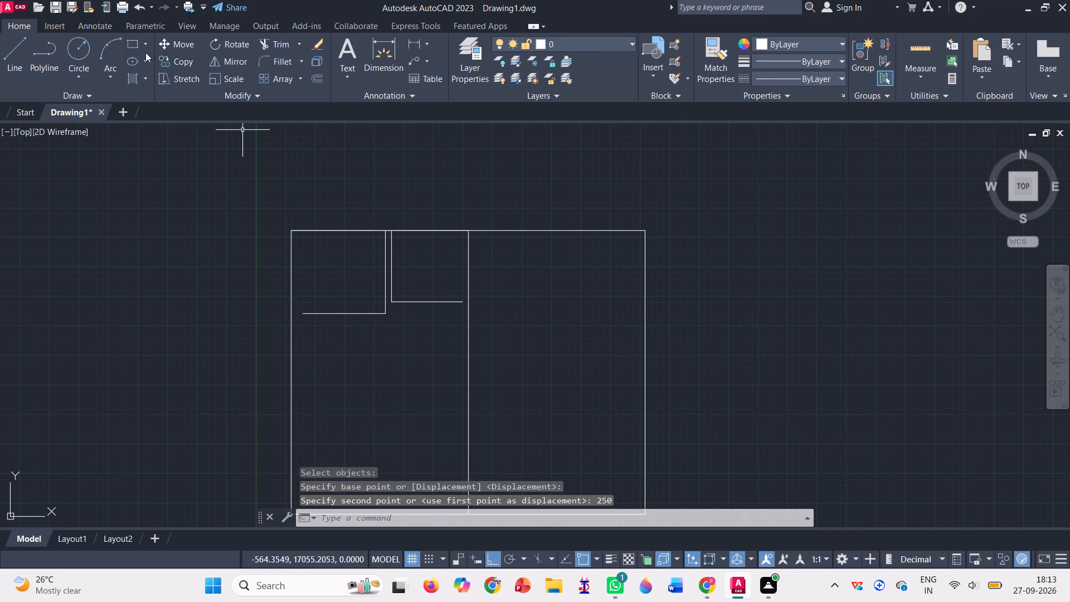
click(192, 60)
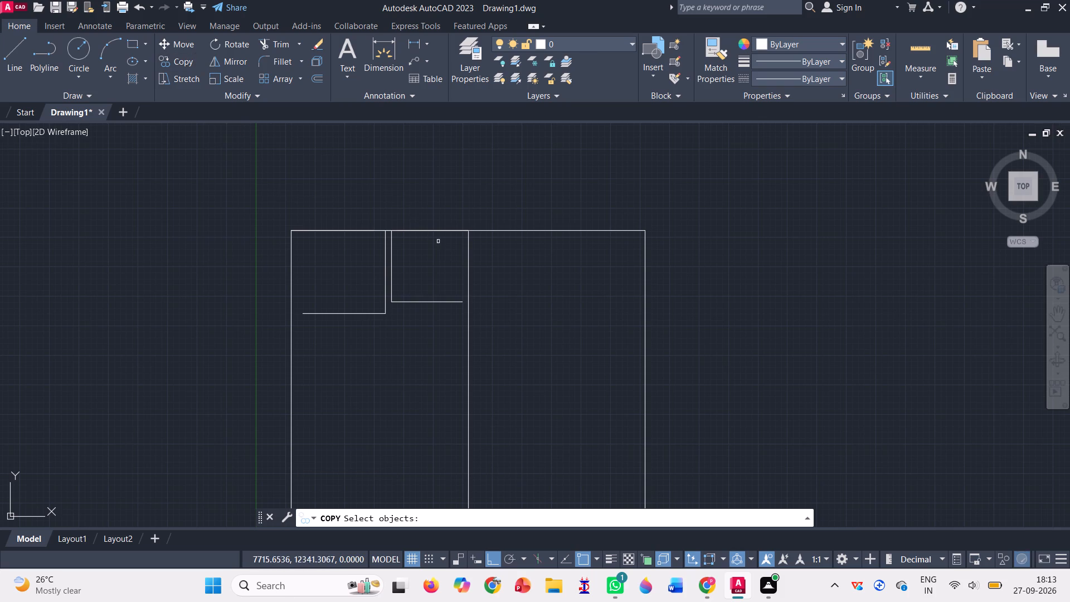
click(469, 252)
key(Return)
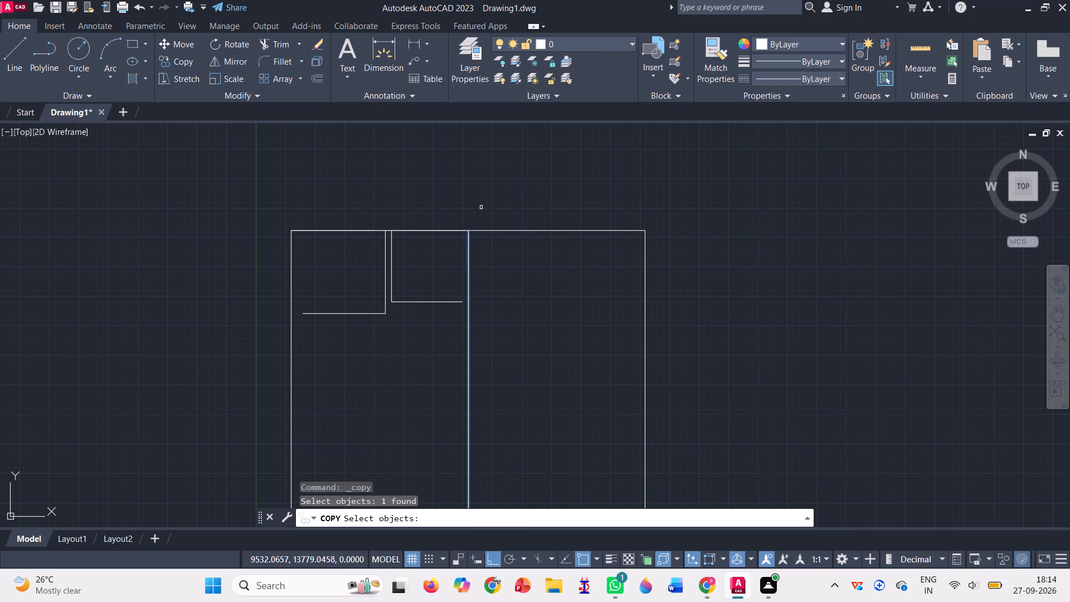
click(468, 231)
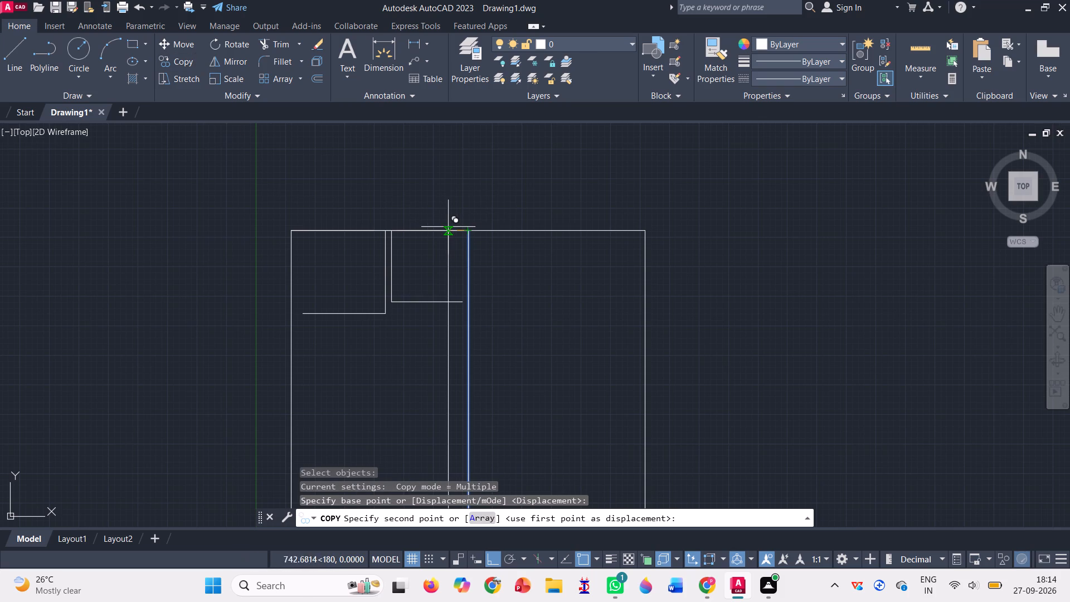
text(250)
key(Return)
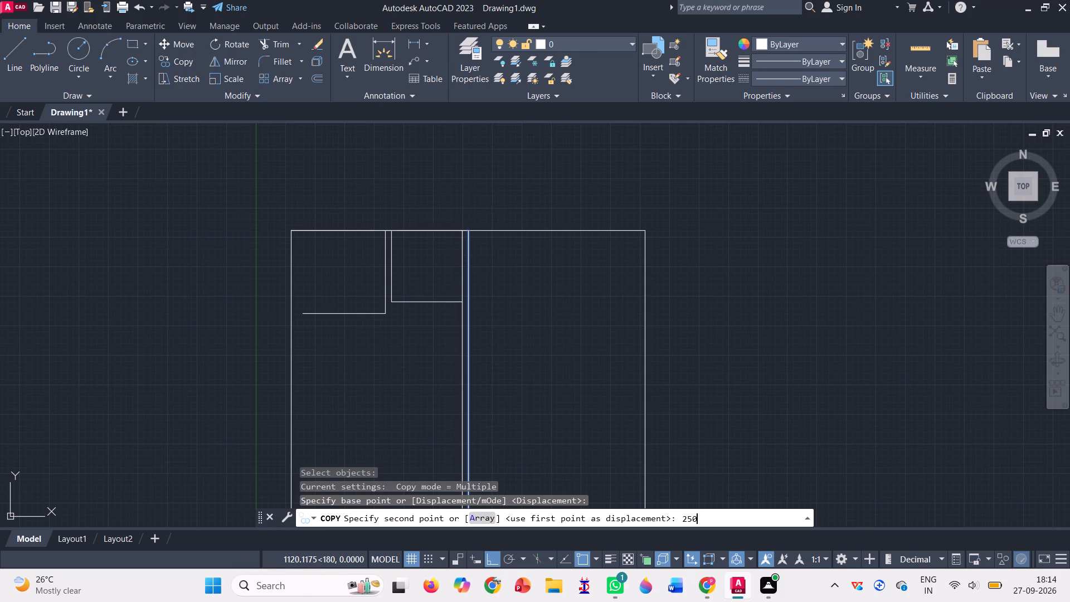
text(250)
key(Return)
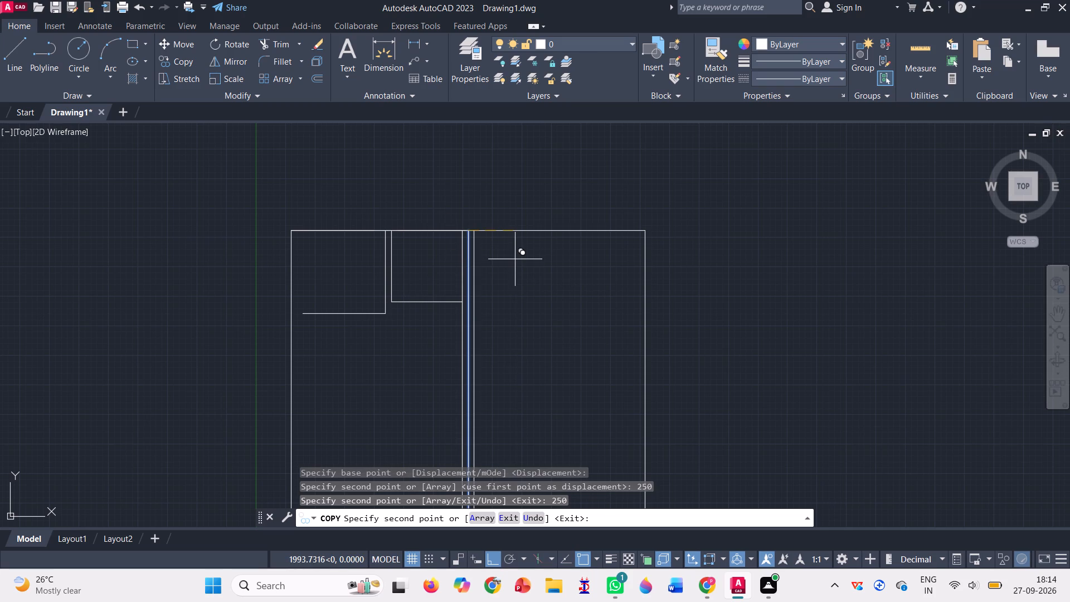
key(Return)
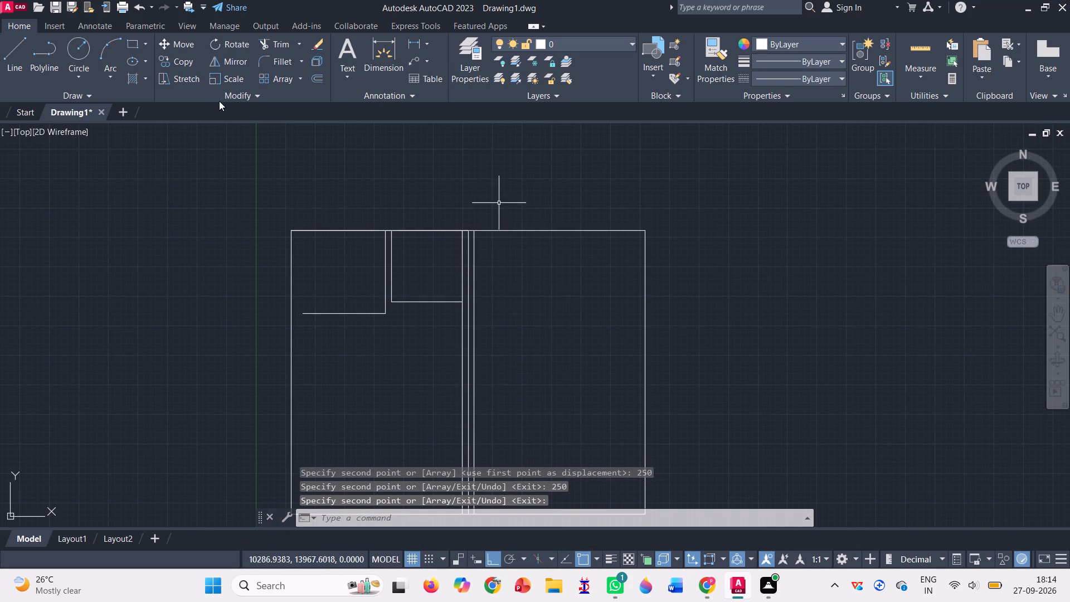
Trim away the original divider line between its two copies.
click(267, 45)
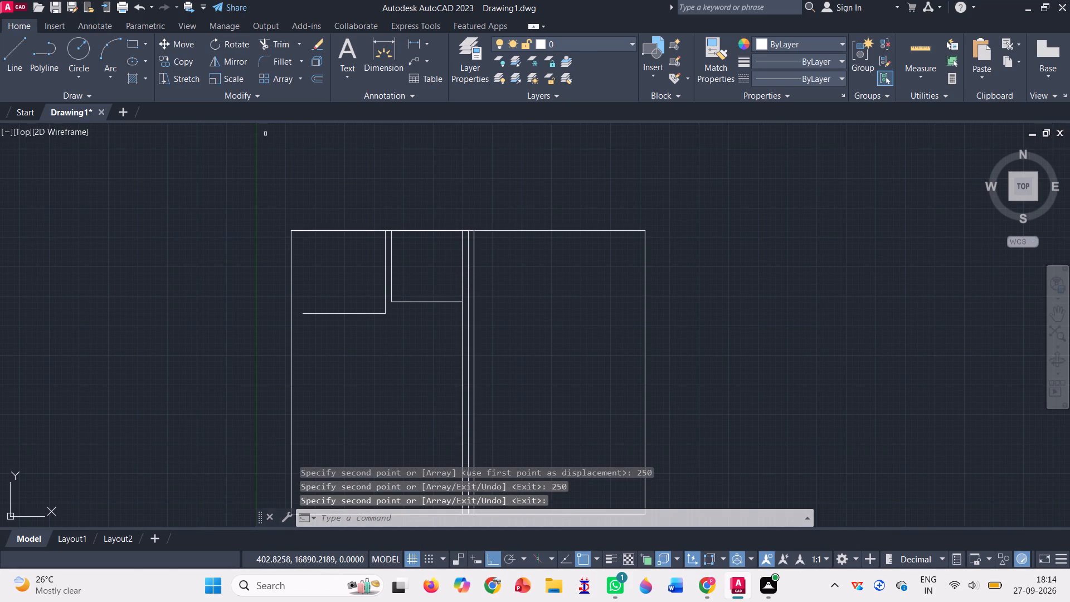
scroll(465, 254, up, 2)
click(466, 257)
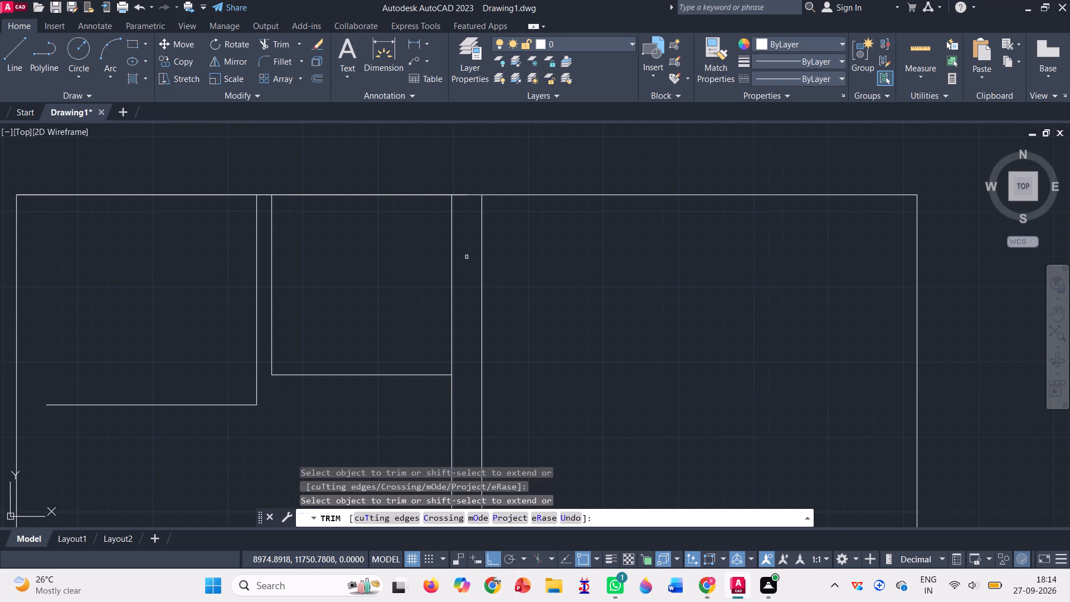
scroll(466, 257, down, 4)
scroll(453, 280, up, 3)
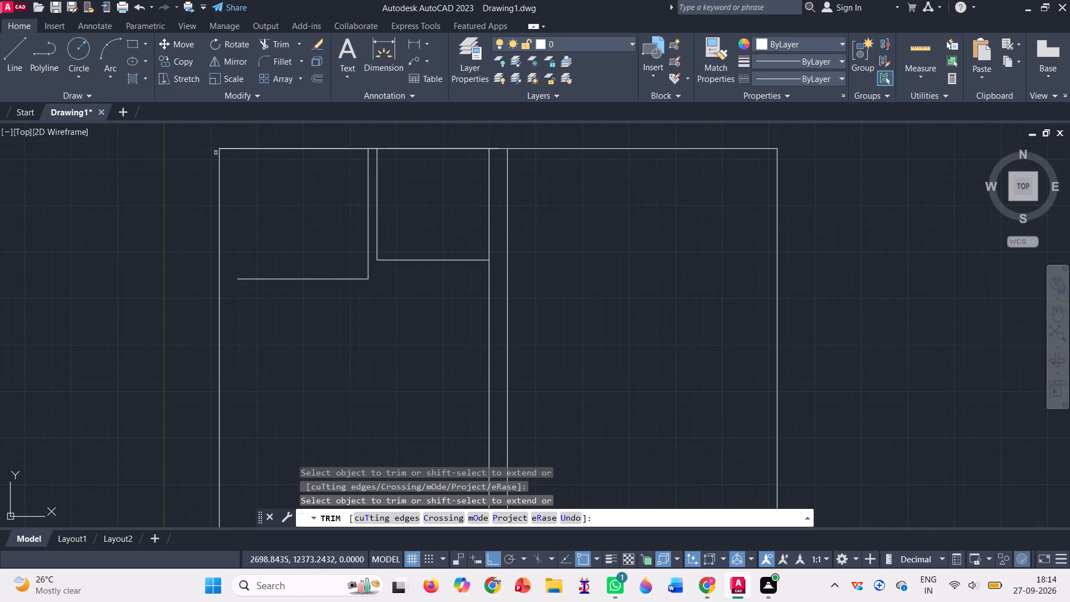
Draw a line from the outline's upper-left corner 500 along the top edge and straight down to the bottom edge.
click(9, 64)
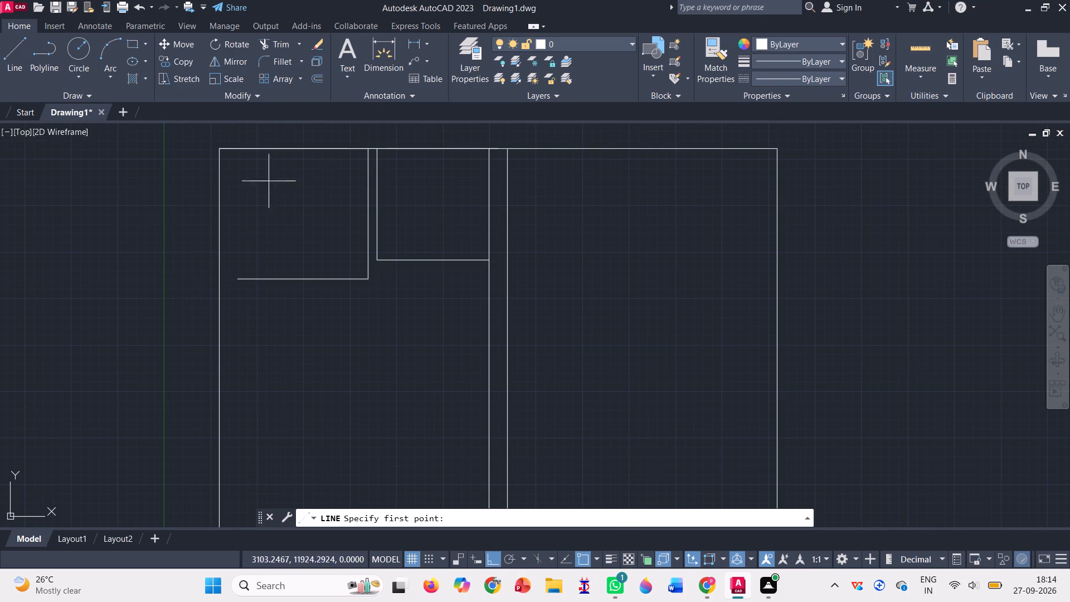
click(221, 153)
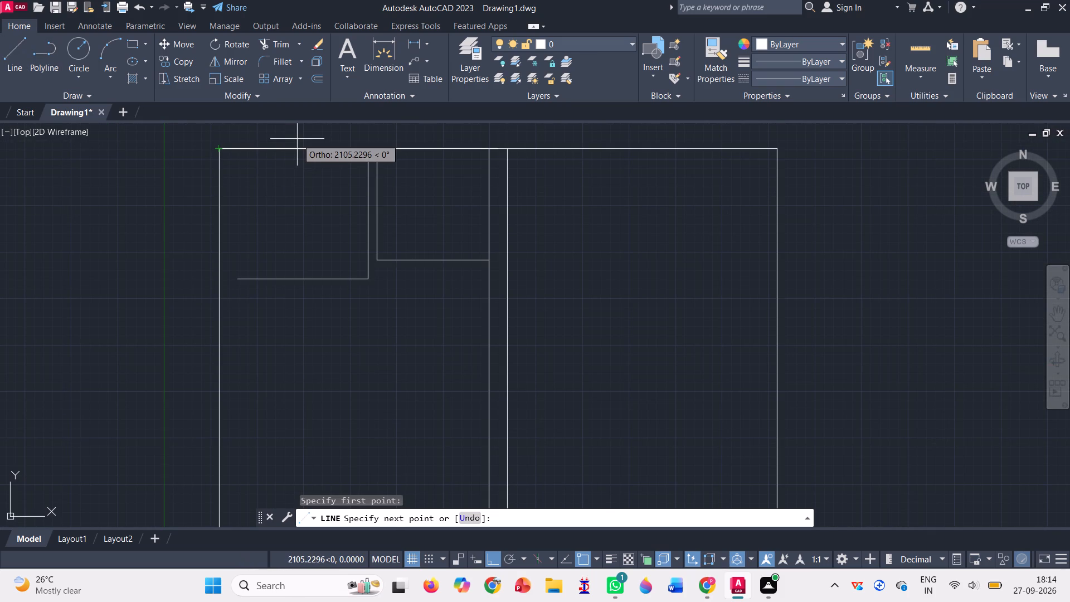
text(500)
key(Return)
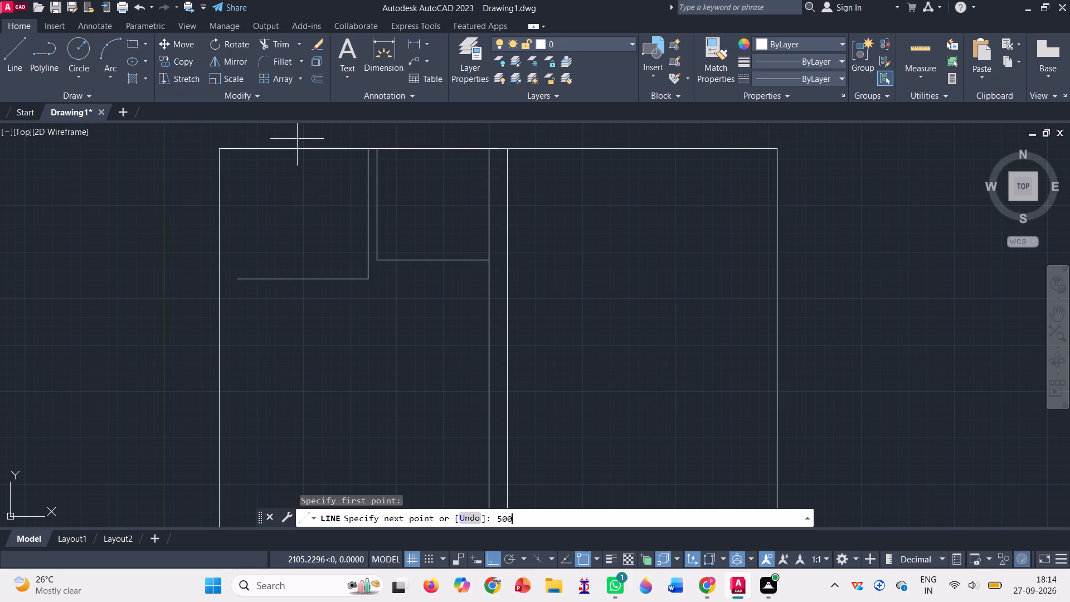
scroll(304, 126, down, 3)
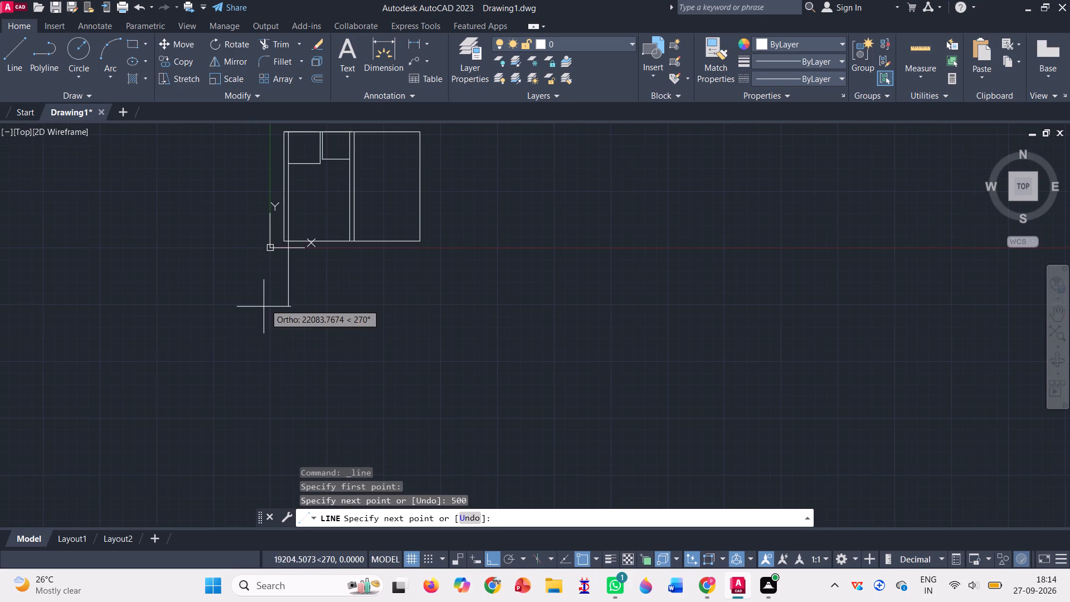
scroll(291, 237, up, 3)
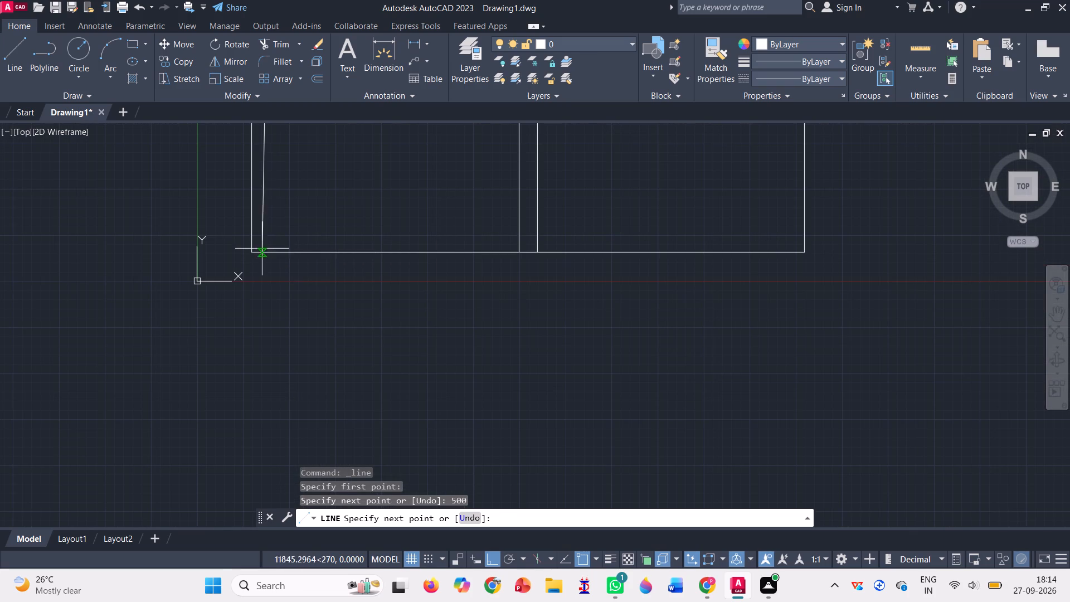
click(270, 252)
scroll(253, 290, down, 1)
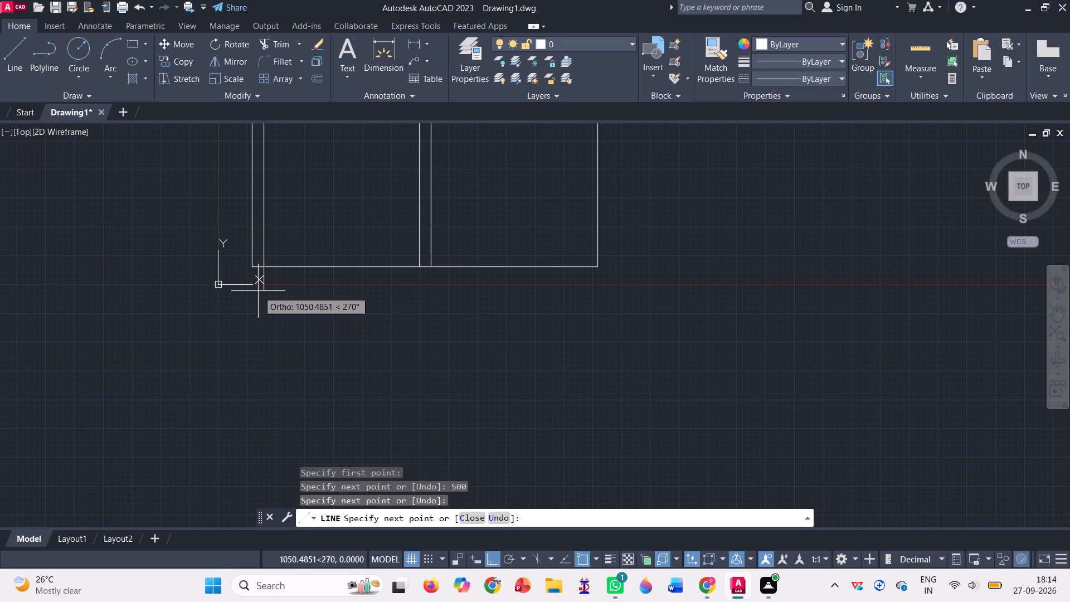
key(Return)
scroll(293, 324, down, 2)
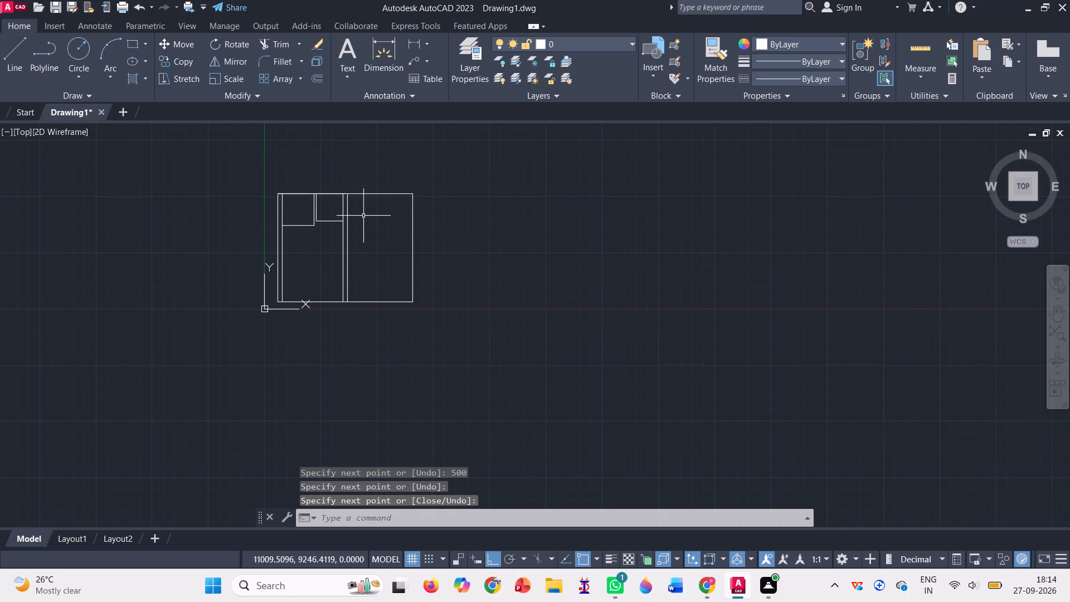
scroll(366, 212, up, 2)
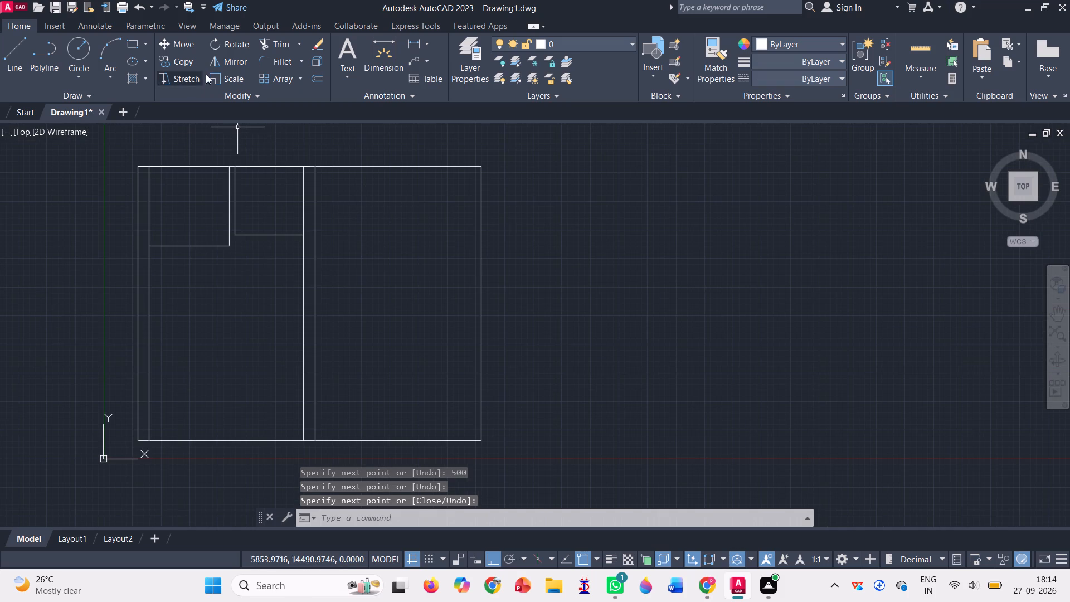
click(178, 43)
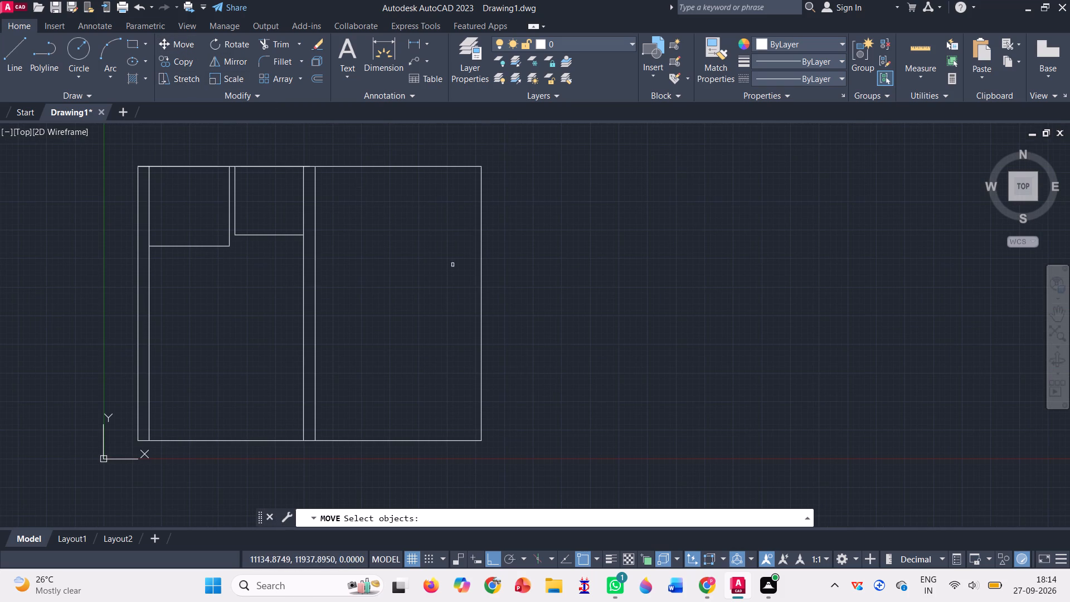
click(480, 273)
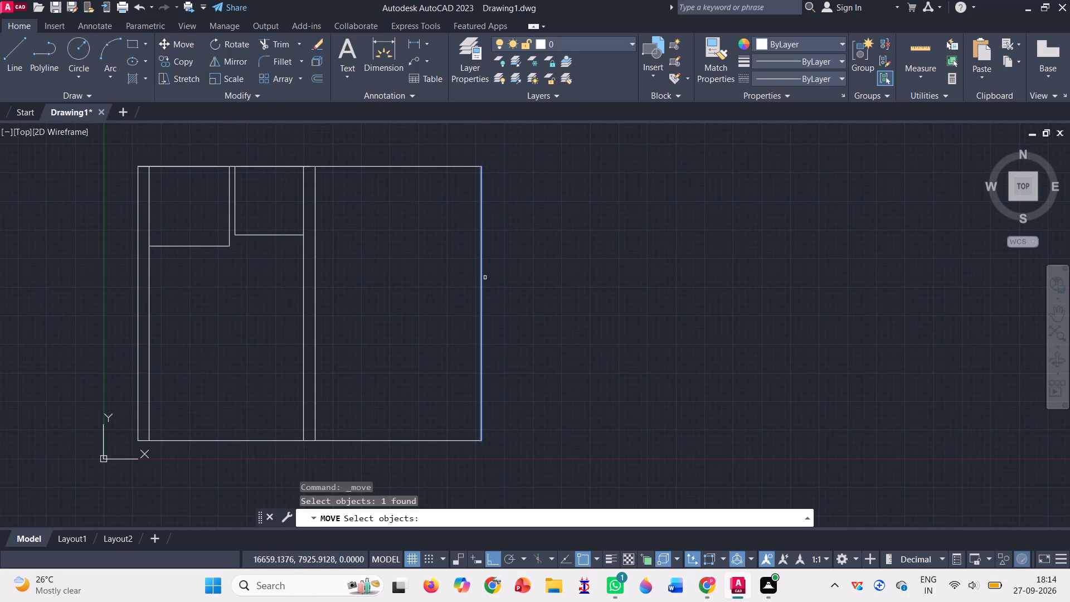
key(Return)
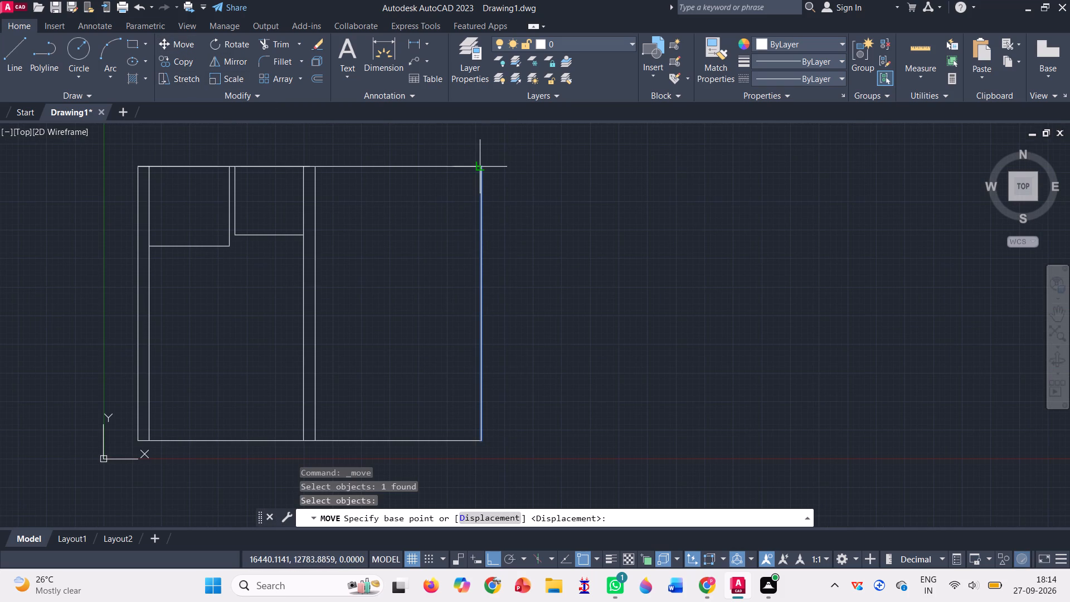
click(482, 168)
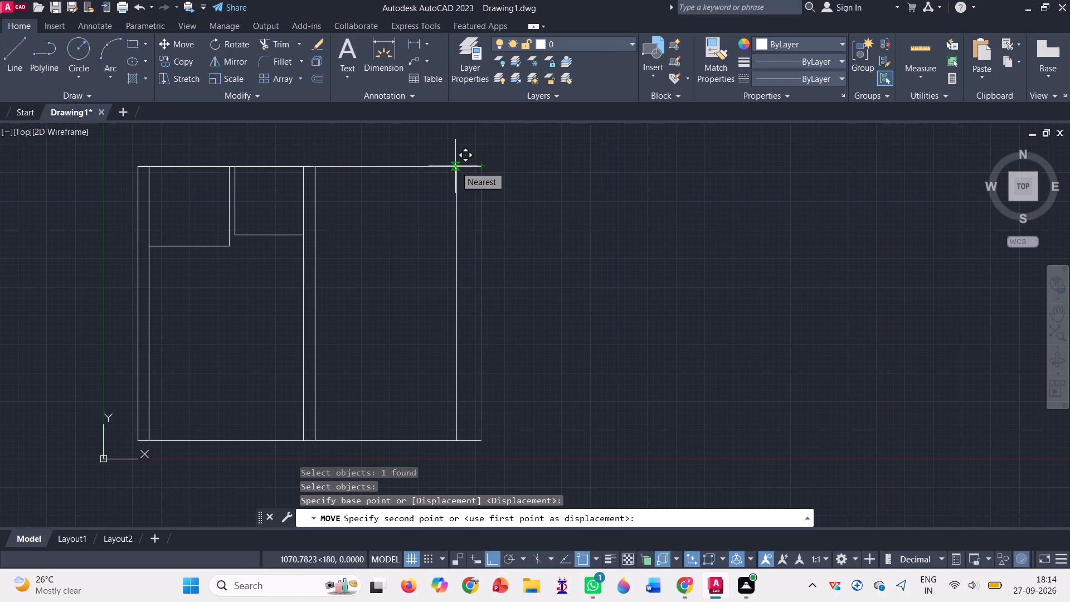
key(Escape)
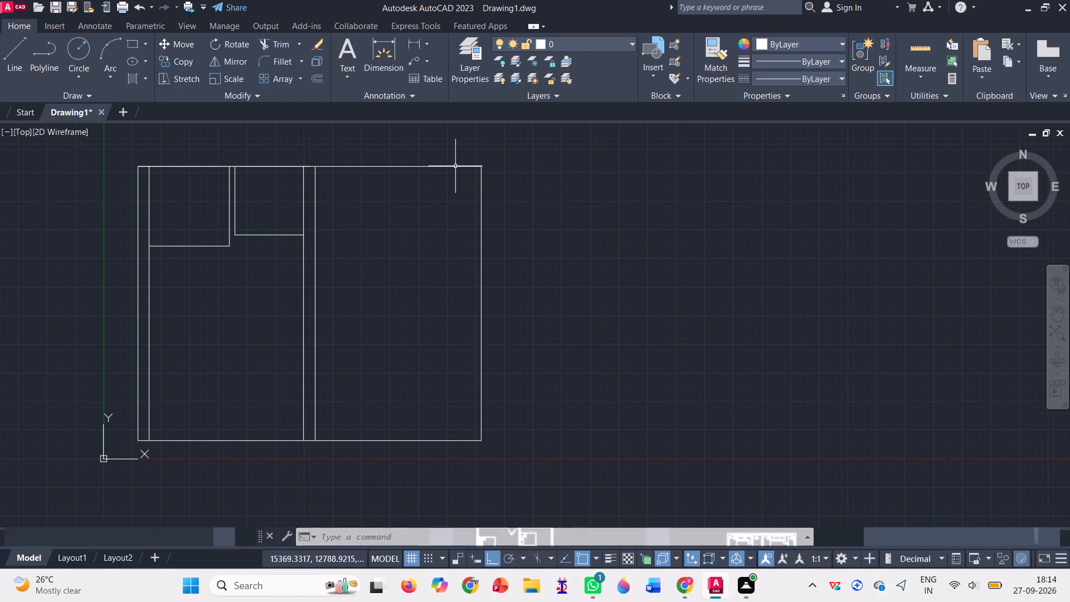
Copy the outline's right edge 500 inward, toward the central divider.
click(178, 62)
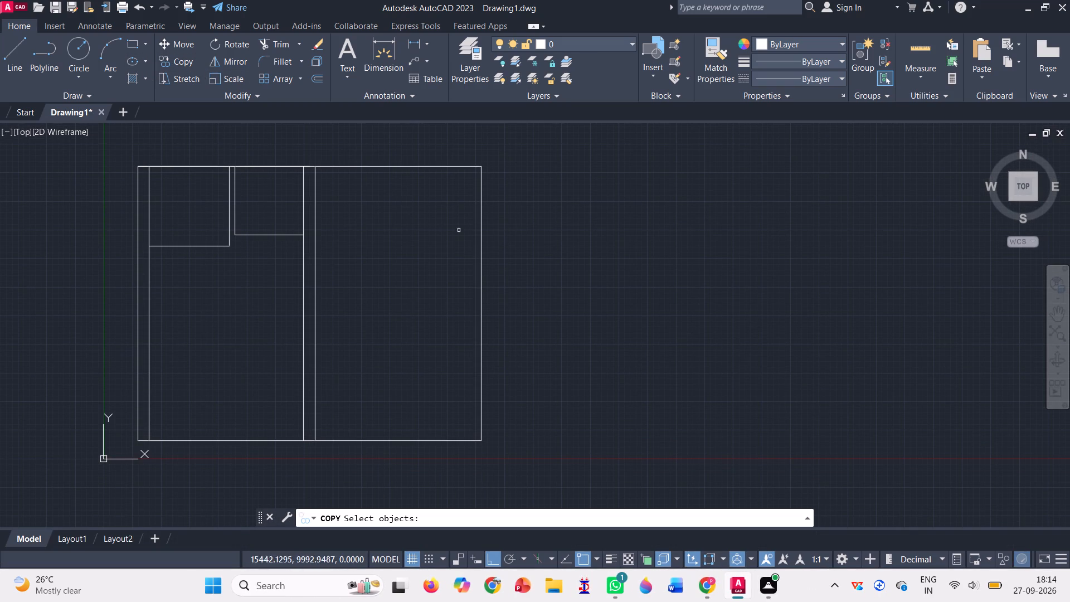
click(480, 248)
key(Return)
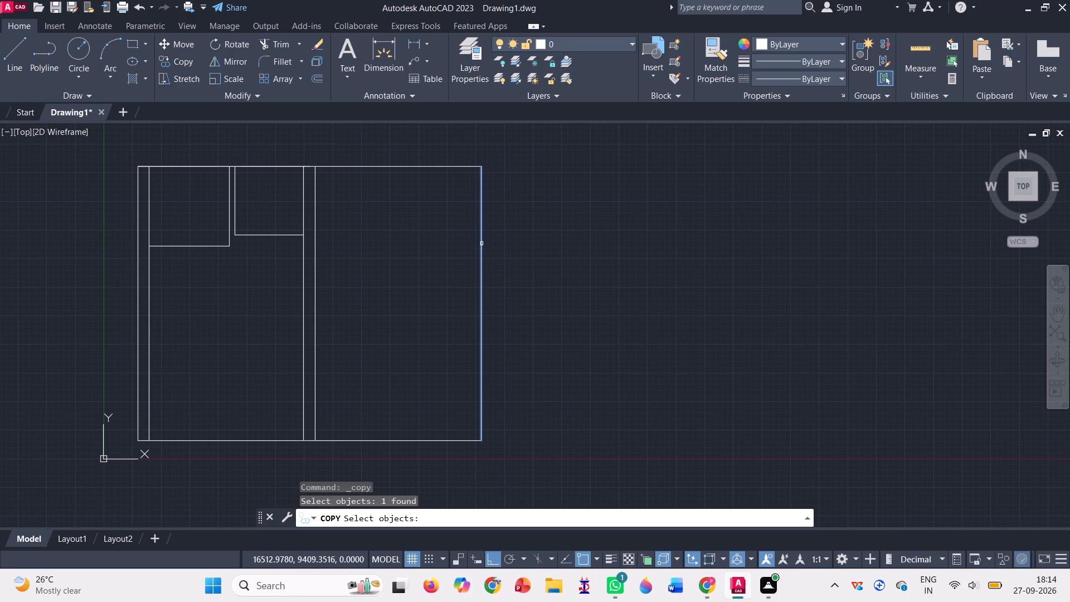
click(481, 168)
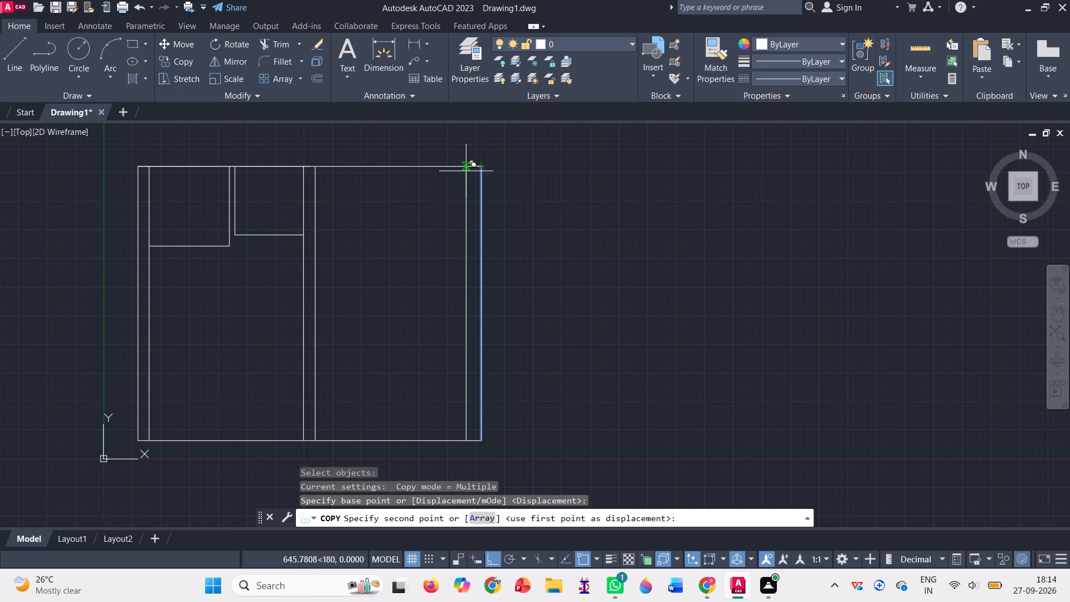
text(500)
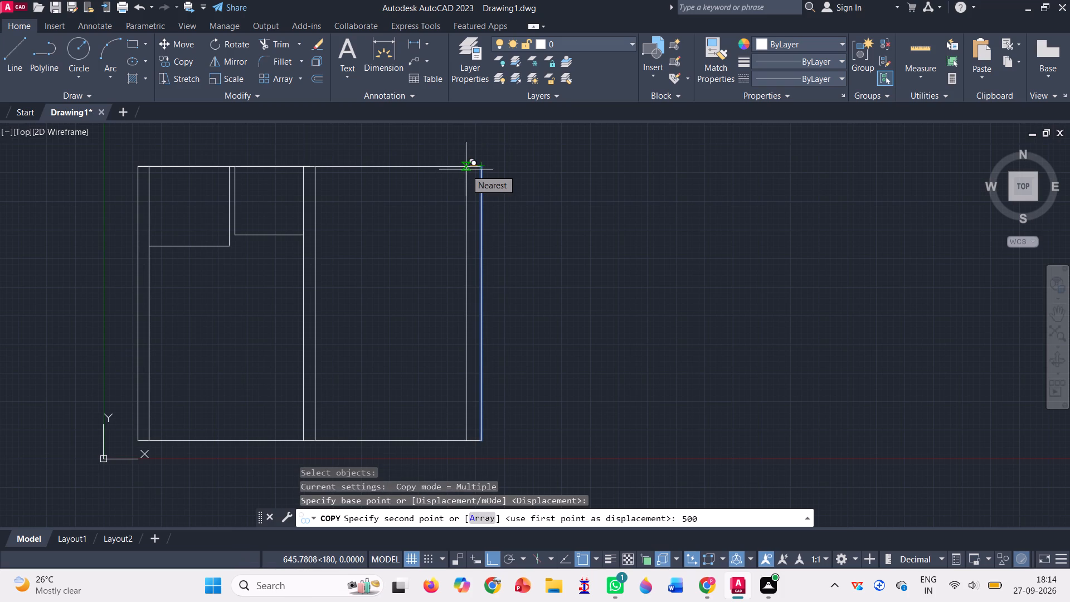
key(Return)
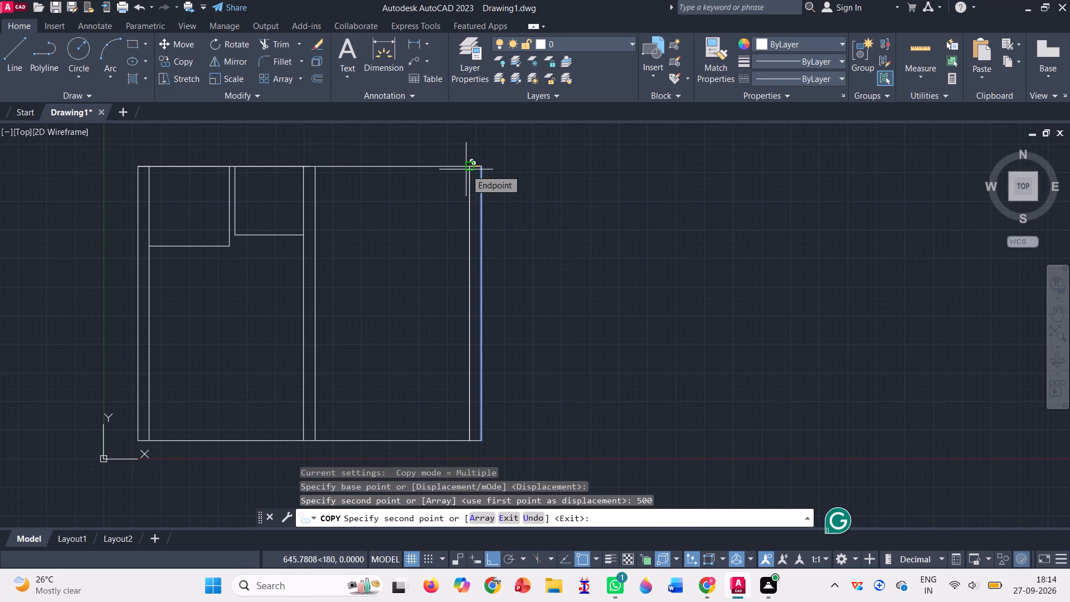
key(Return)
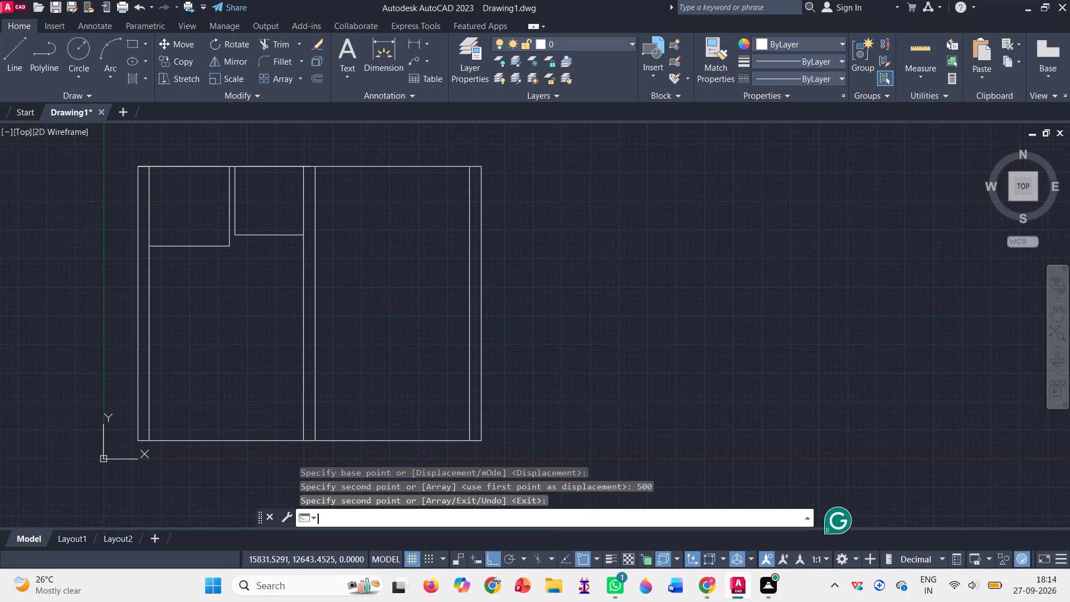
Draw a 3500 by 3500 room in the upper-right corner, from the right wall's inner line along the top edge, down and back to that wall.
click(20, 54)
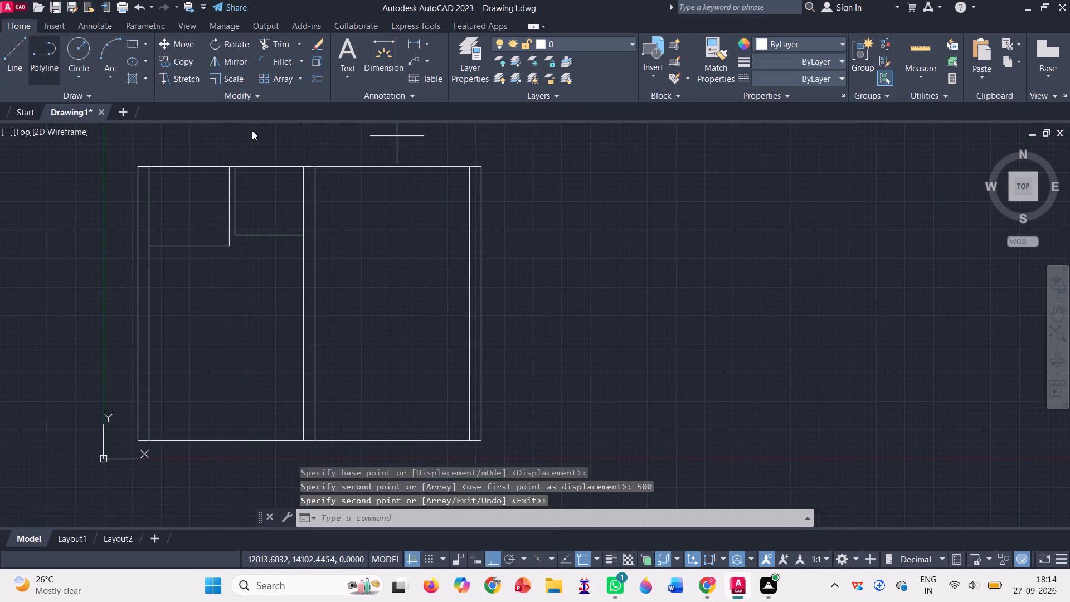
scroll(343, 208, up, 2)
scroll(351, 203, down, 2)
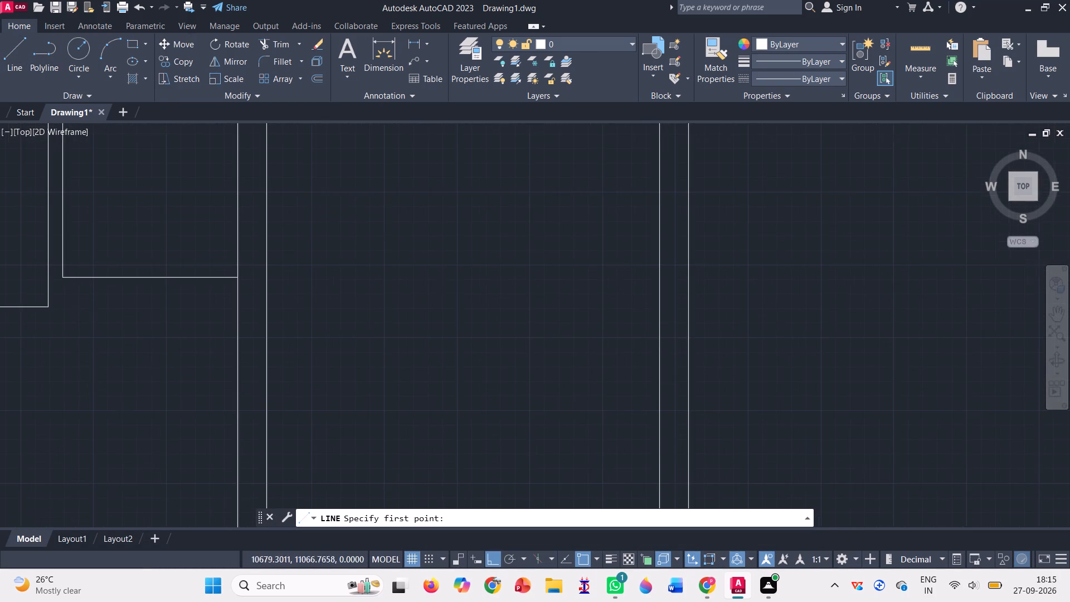
scroll(351, 203, down, 1)
scroll(418, 185, up, 4)
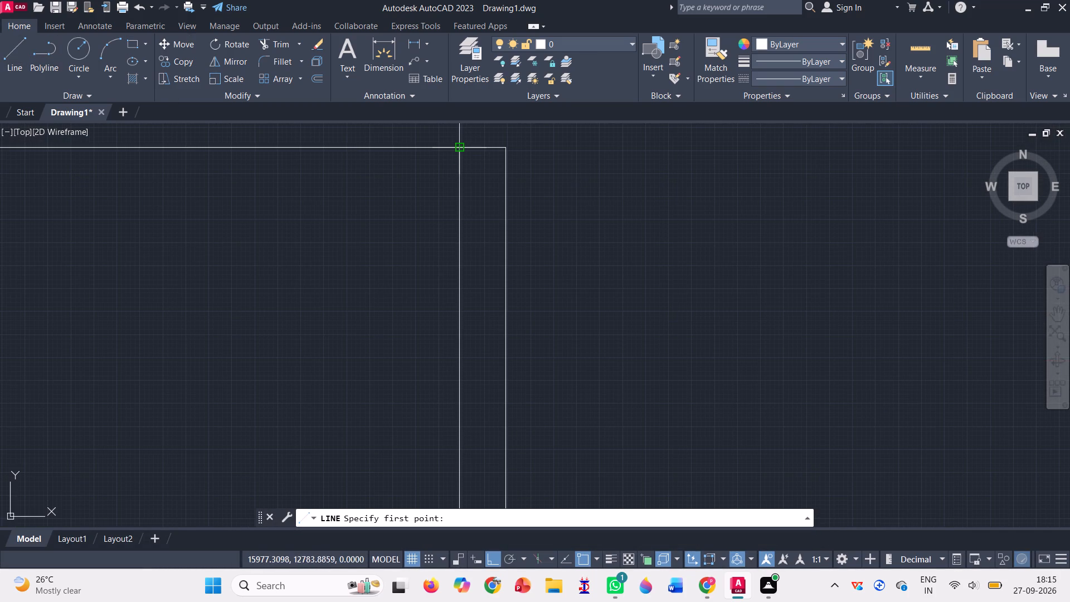
click(459, 150)
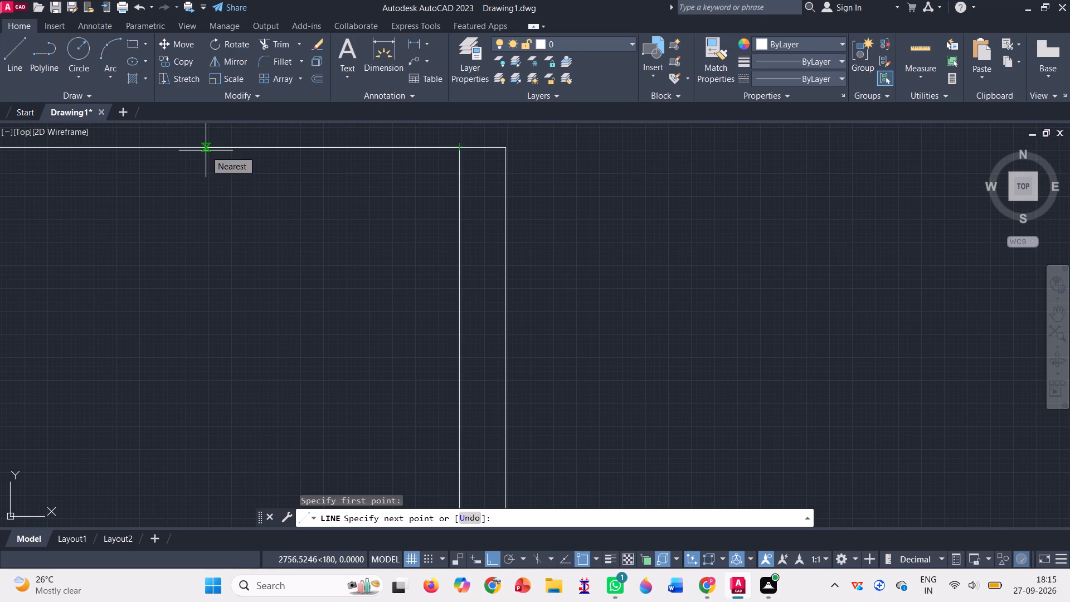
text(300)
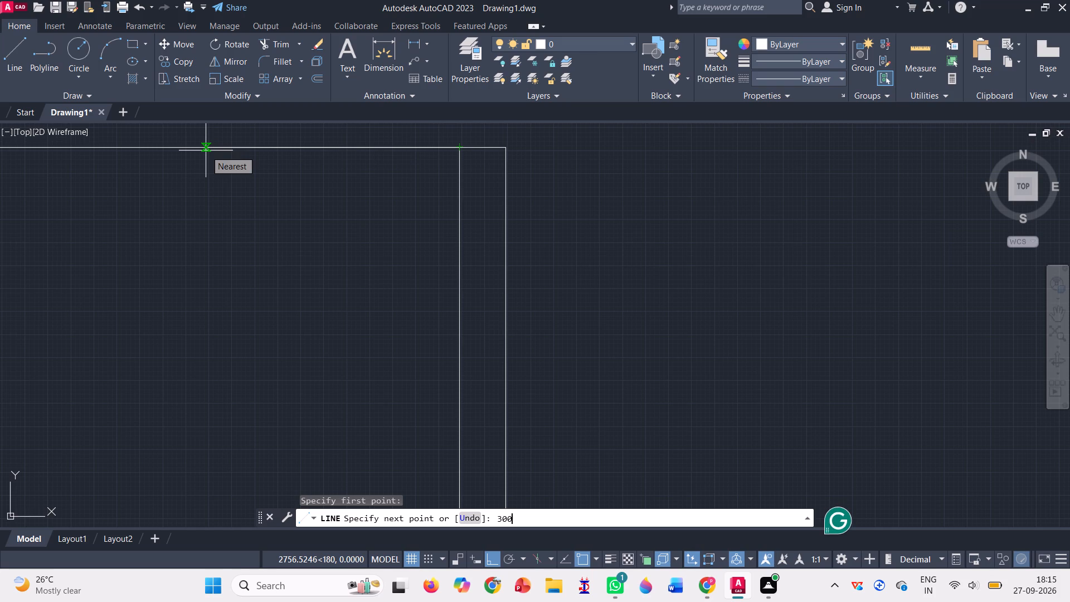
key(BackSpace)
key(BackSpace)
text(500)
key(Return)
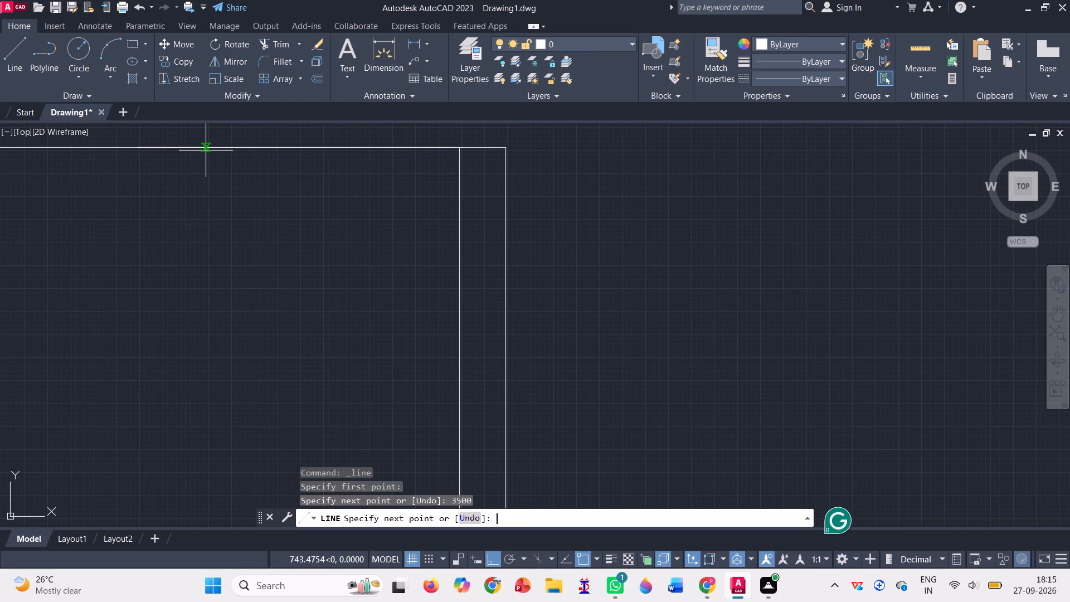
scroll(170, 288, down, 3)
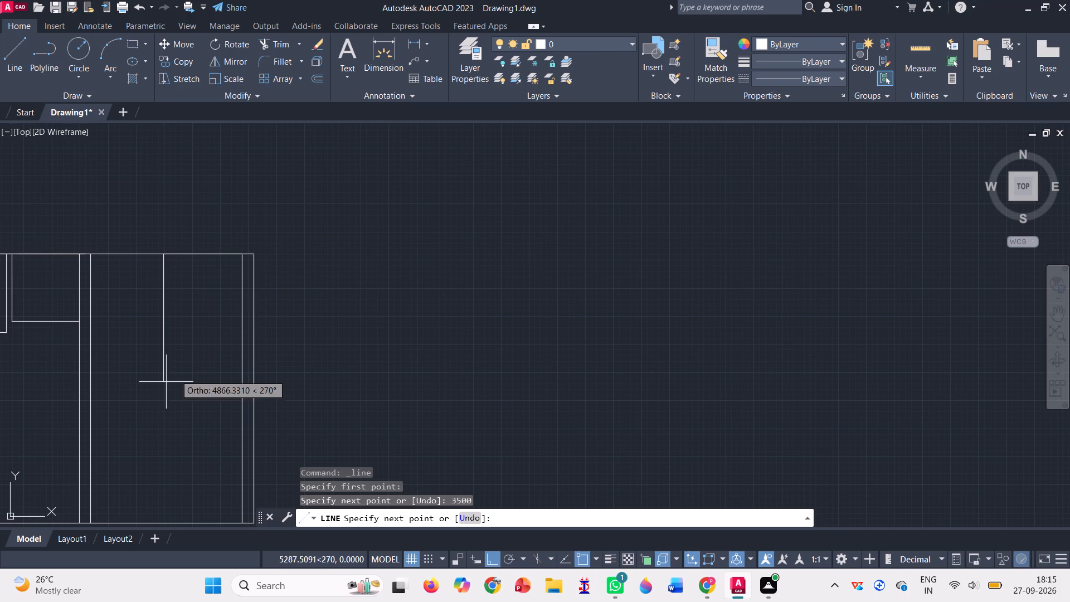
text(3500)
key(Return)
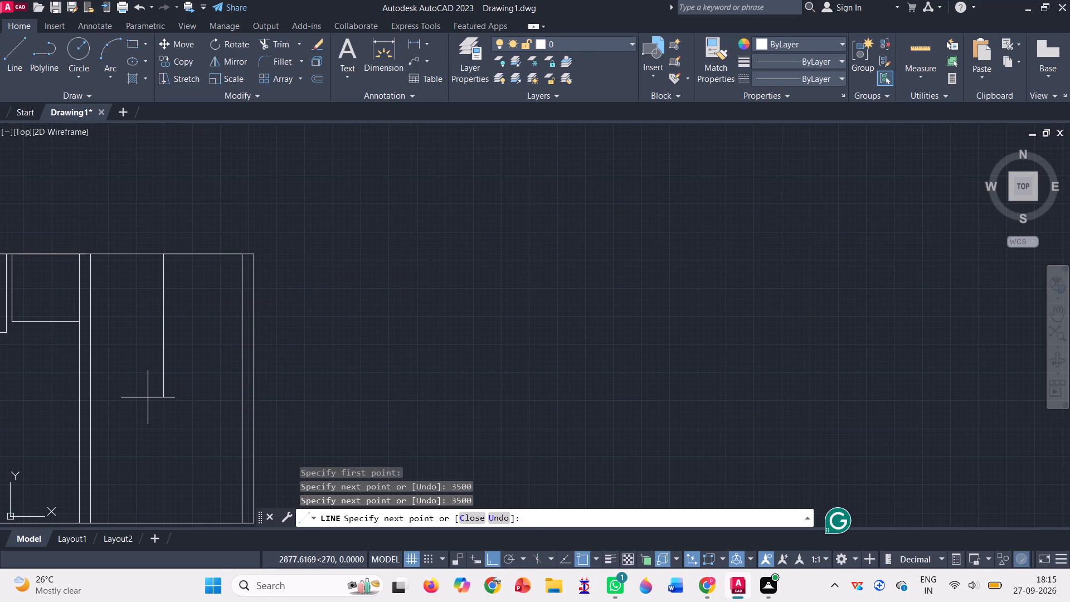
click(243, 331)
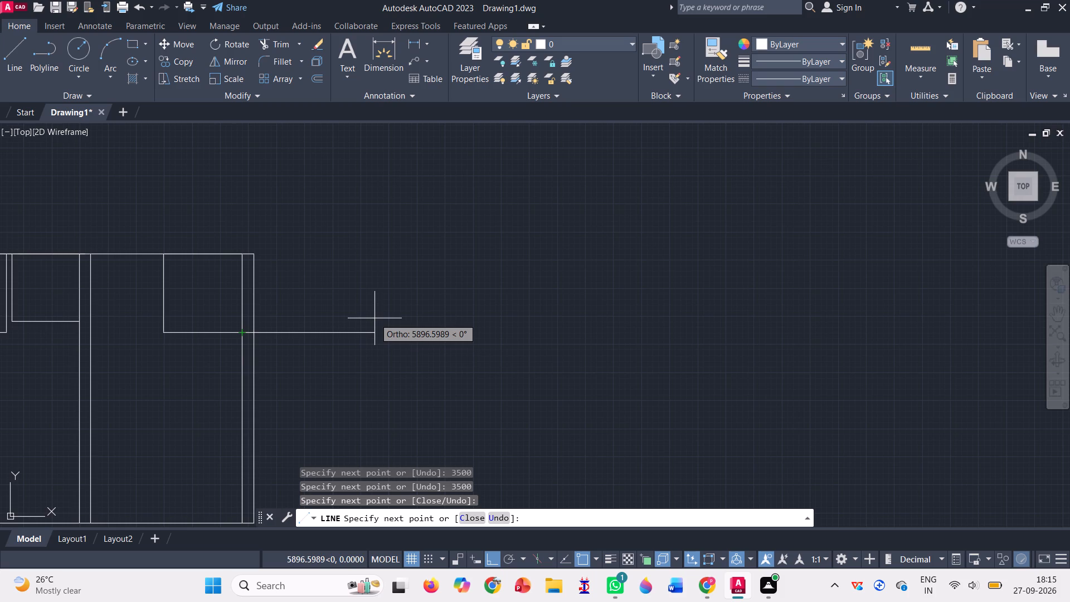
key(Return)
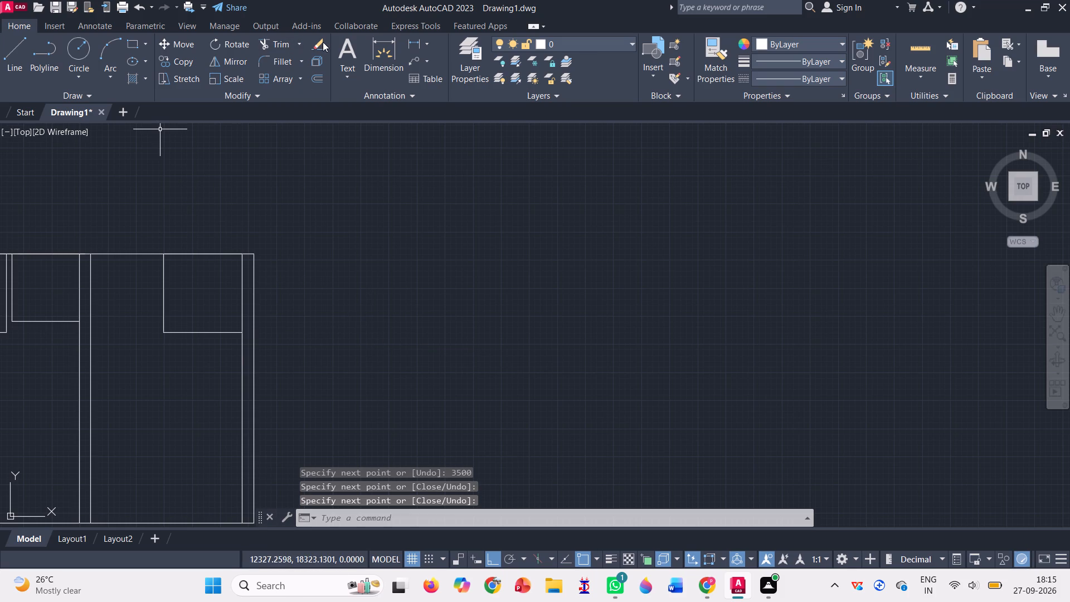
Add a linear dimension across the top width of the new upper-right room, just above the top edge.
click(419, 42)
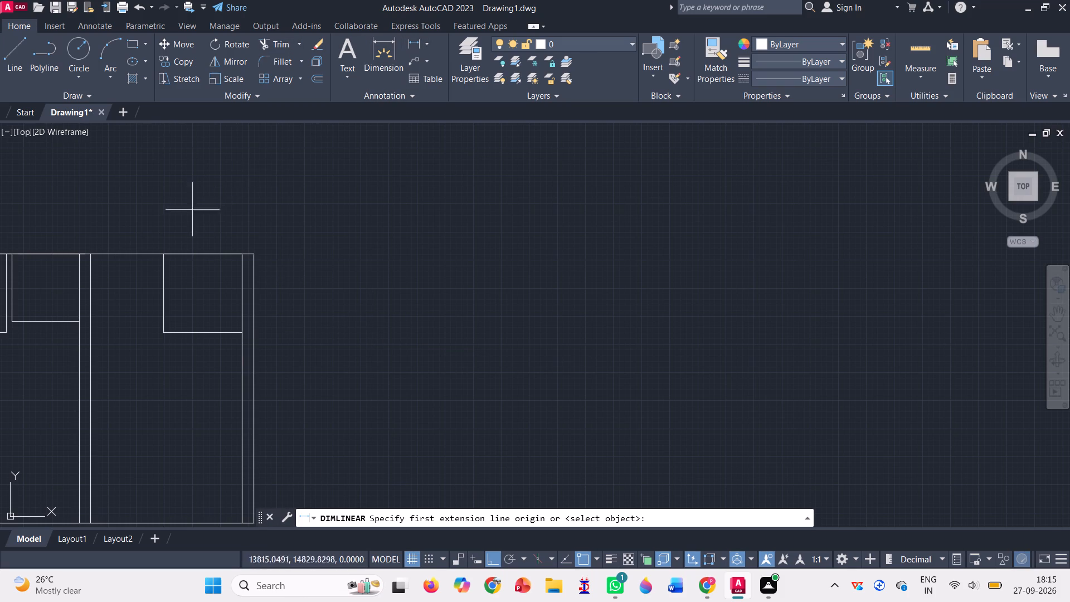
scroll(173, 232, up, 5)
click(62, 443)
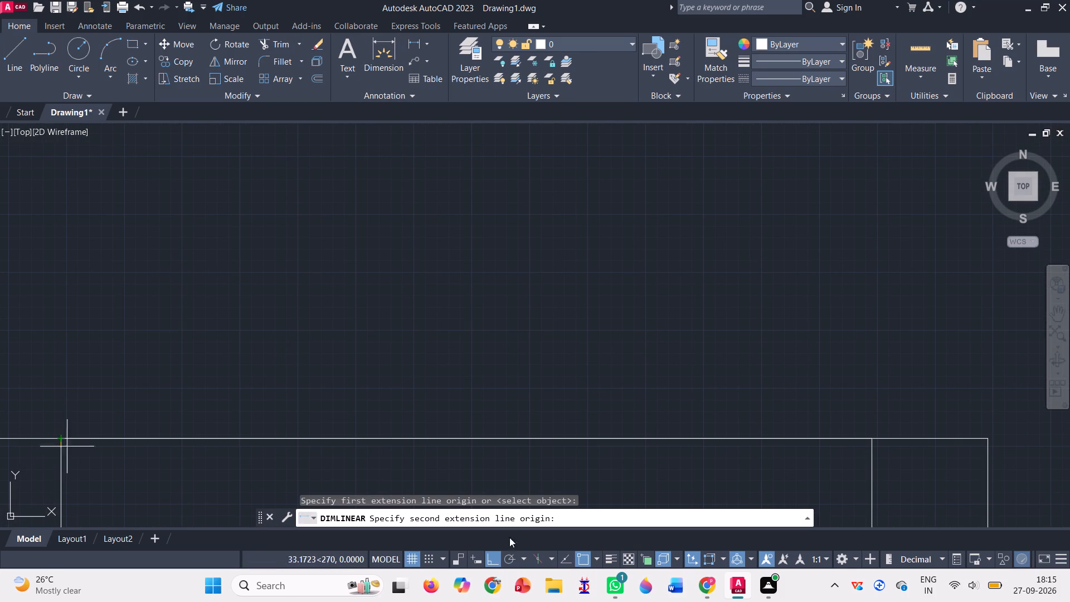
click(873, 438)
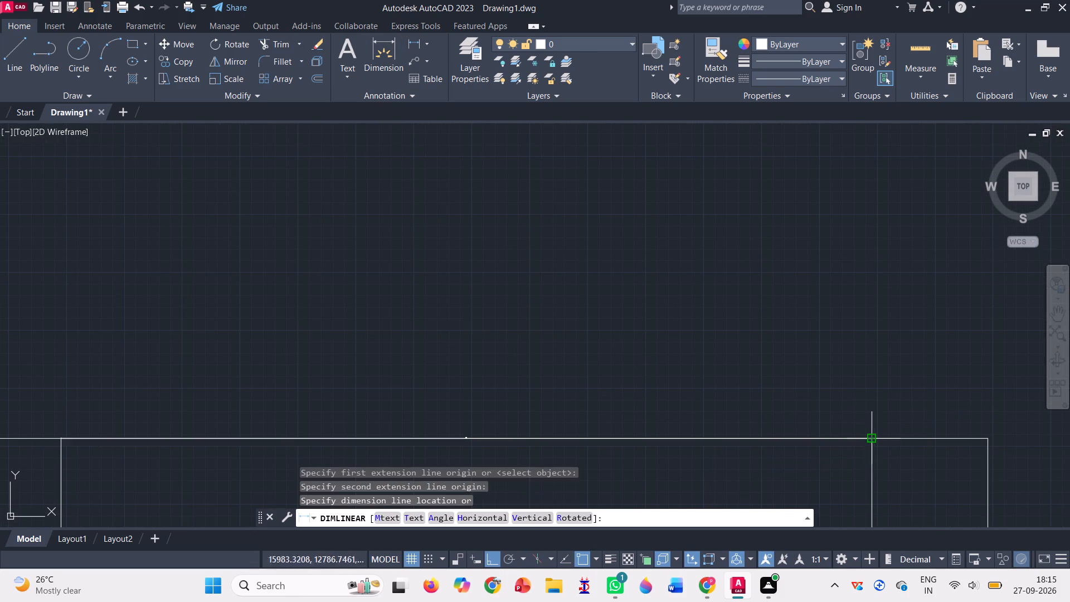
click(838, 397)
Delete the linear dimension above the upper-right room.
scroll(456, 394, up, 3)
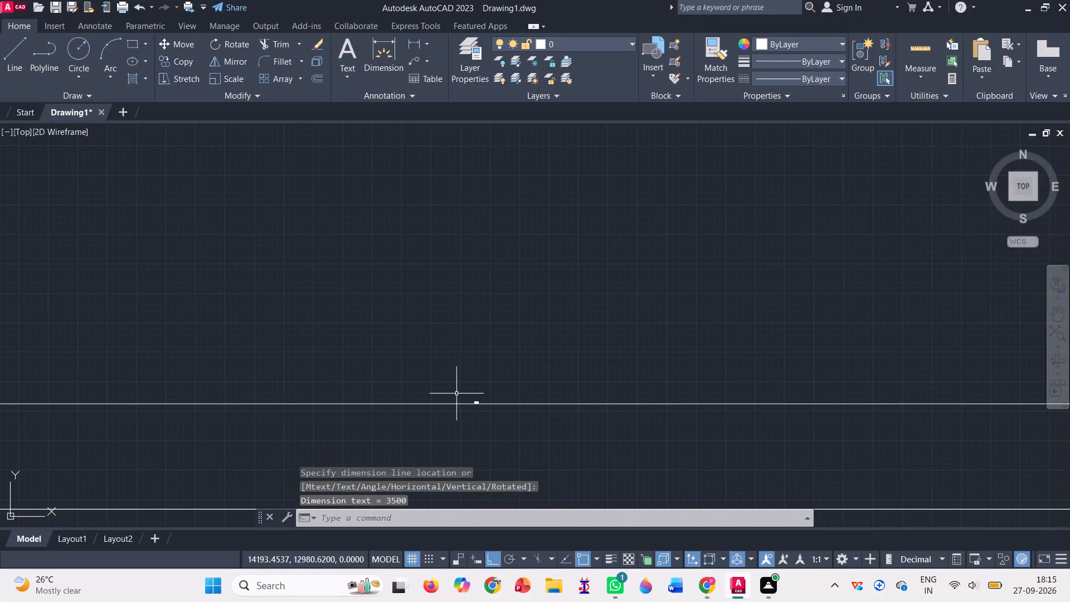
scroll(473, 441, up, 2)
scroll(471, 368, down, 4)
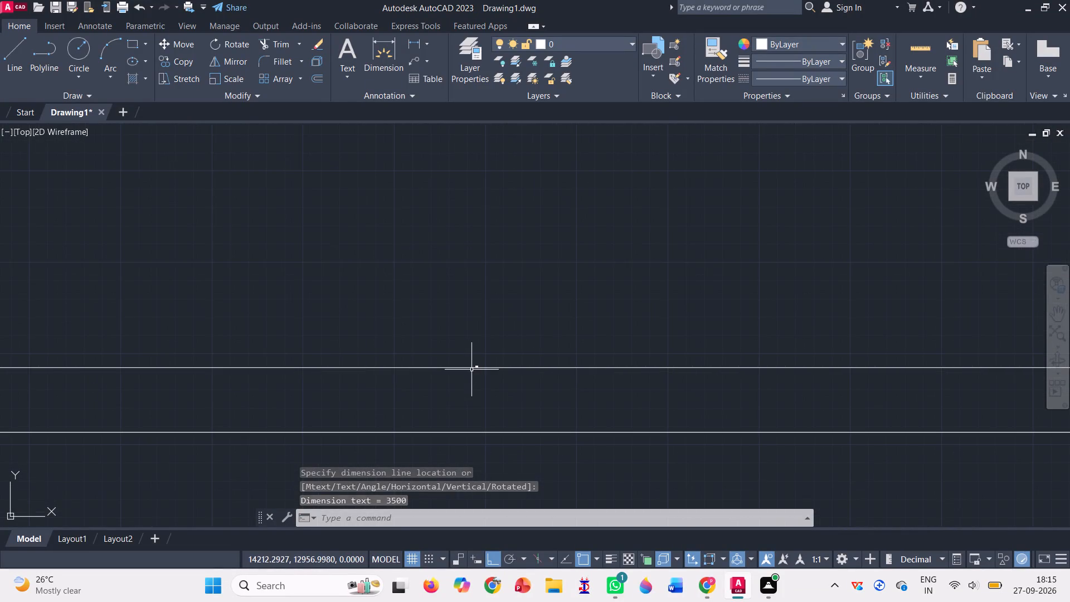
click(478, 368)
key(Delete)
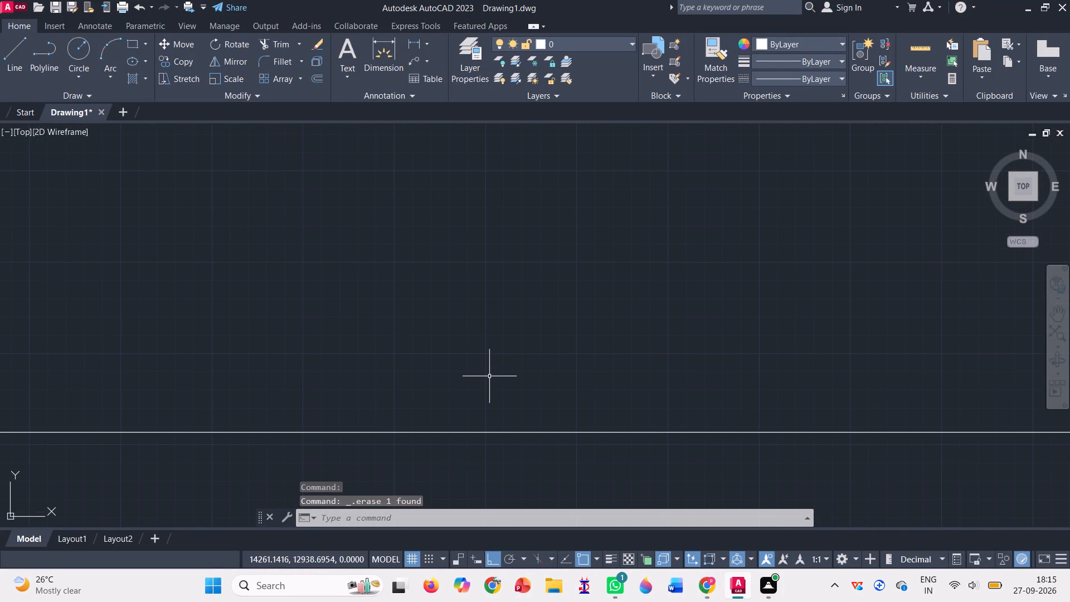
Draw a 3000 by 3000 room against the divider's right line, going 3000 along the top edge, 3000 down and 3000 back.
scroll(494, 331, down, 2)
scroll(561, 284, down, 5)
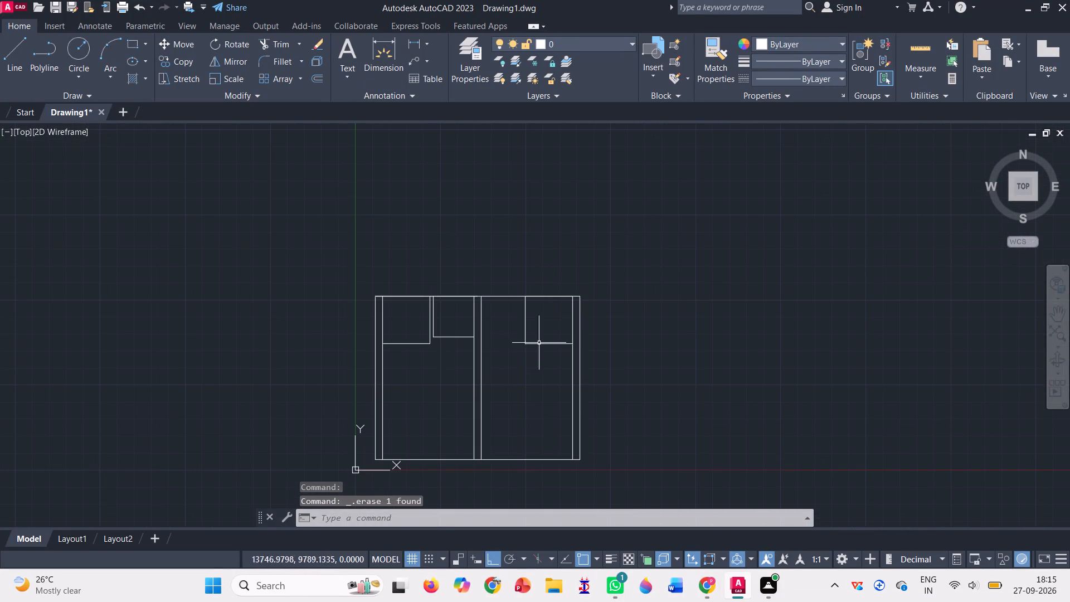
scroll(497, 324, up, 1)
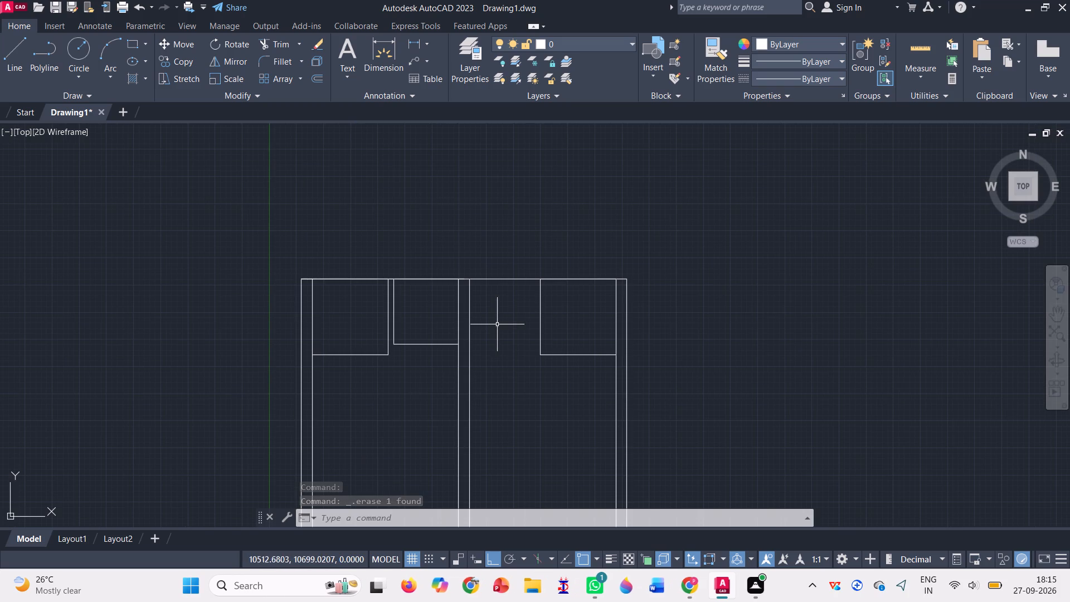
click(22, 55)
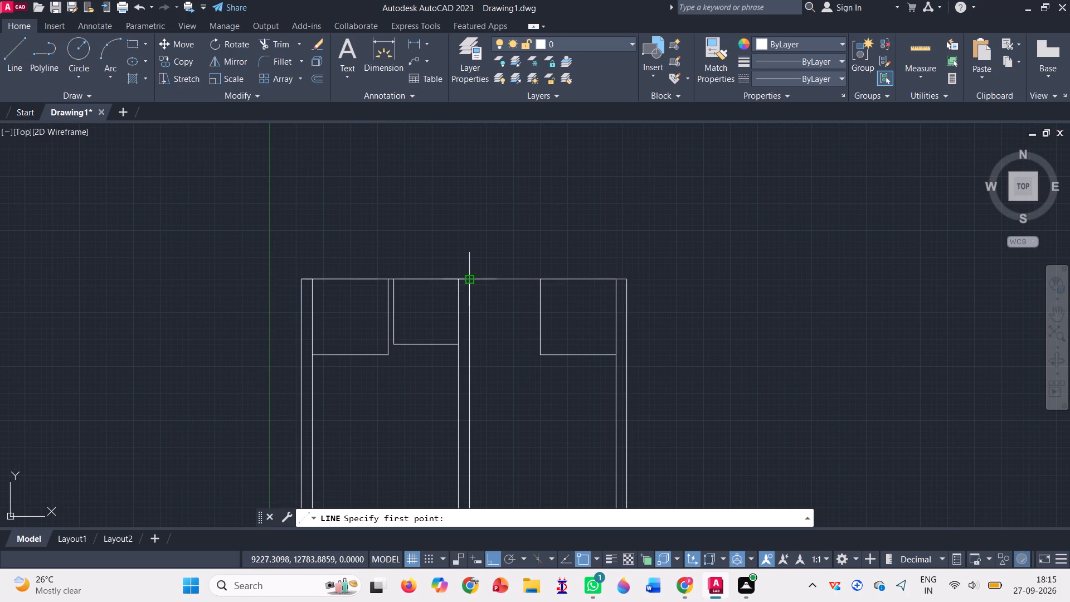
click(470, 281)
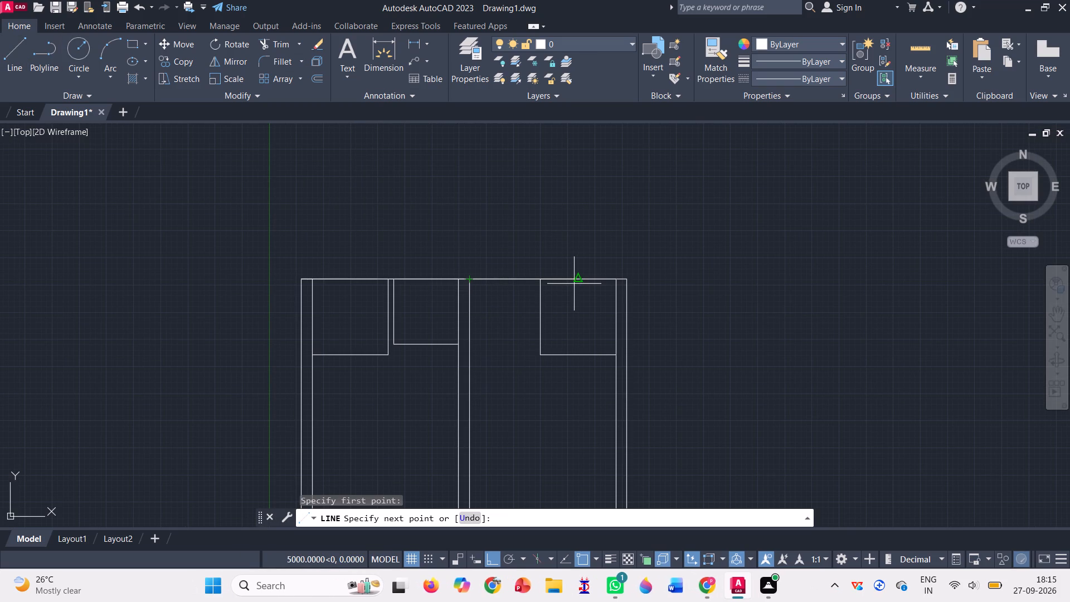
text(3000)
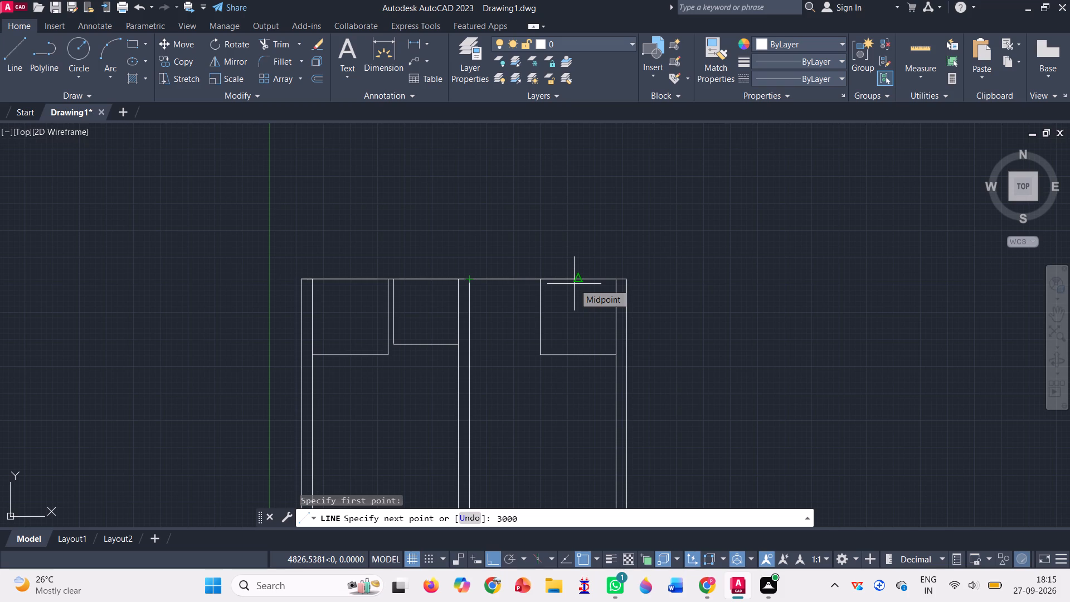
key(Return)
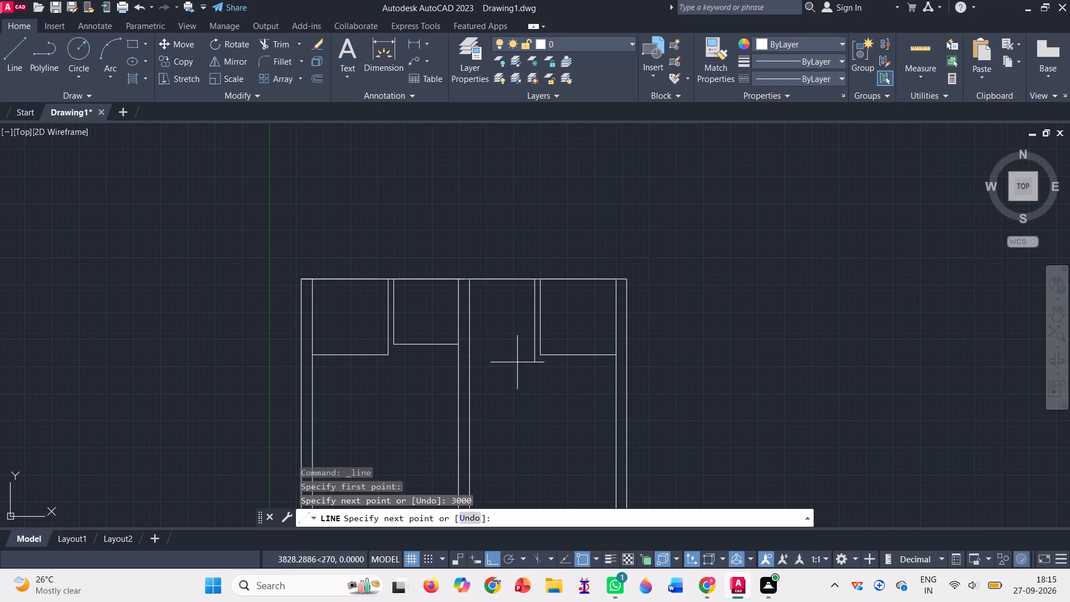
text(3000)
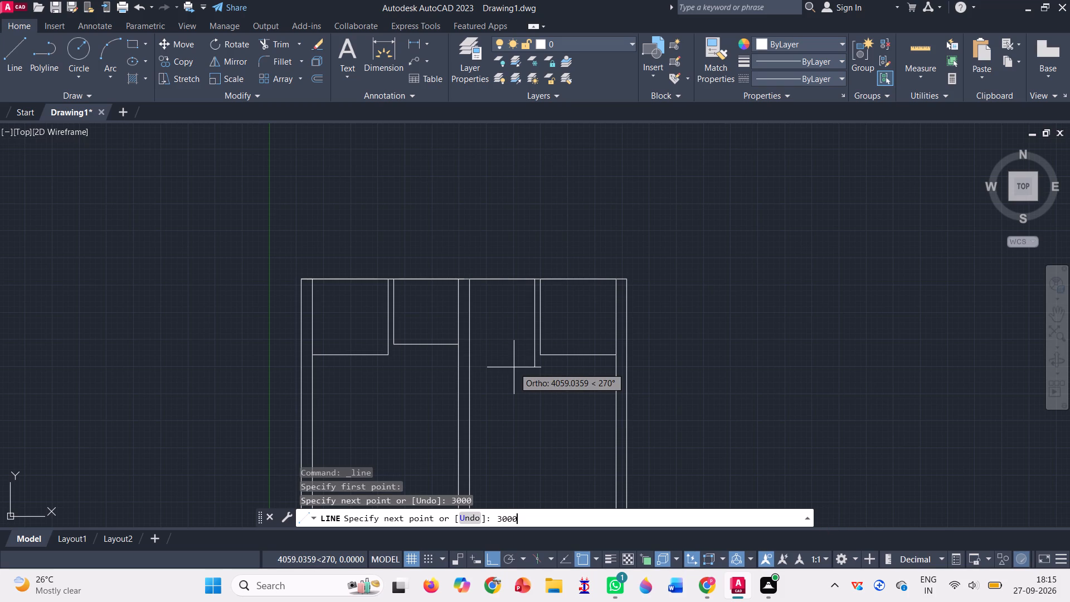
key(Return)
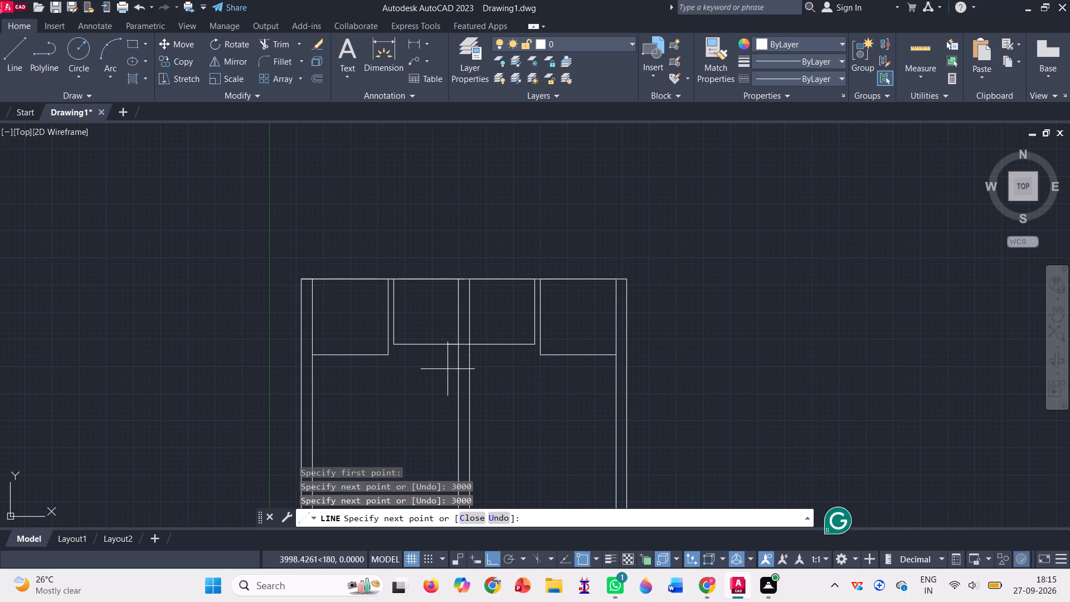
text(3000)
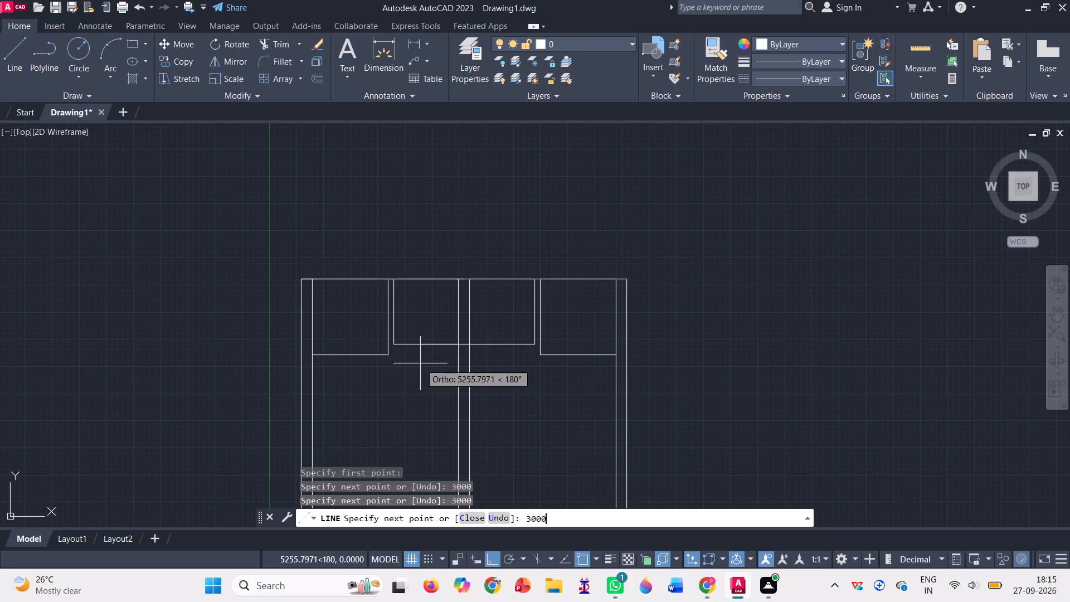
key(Return)
key(Return)
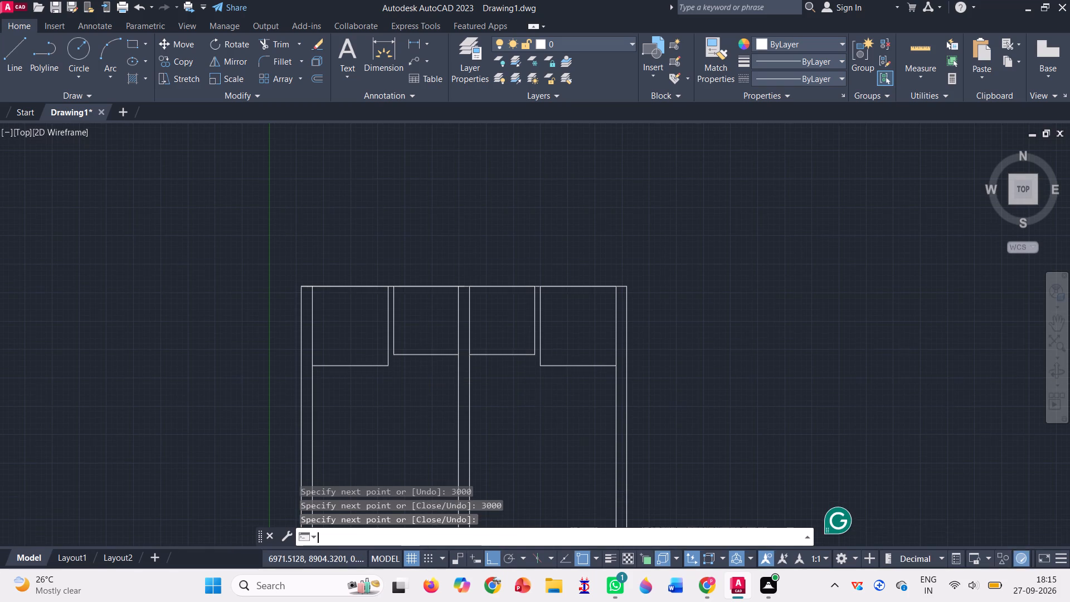
Draw a line from the upper-left room's lower-left corner 250 down and straight across to the right wall's inner line.
scroll(431, 249, down, 1)
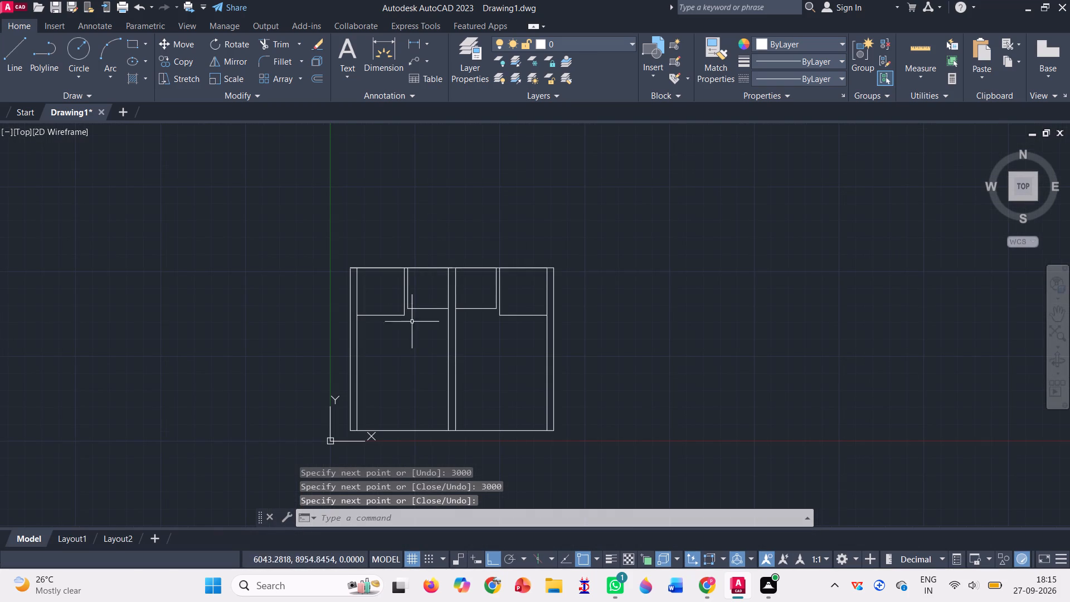
scroll(403, 358, up, 1)
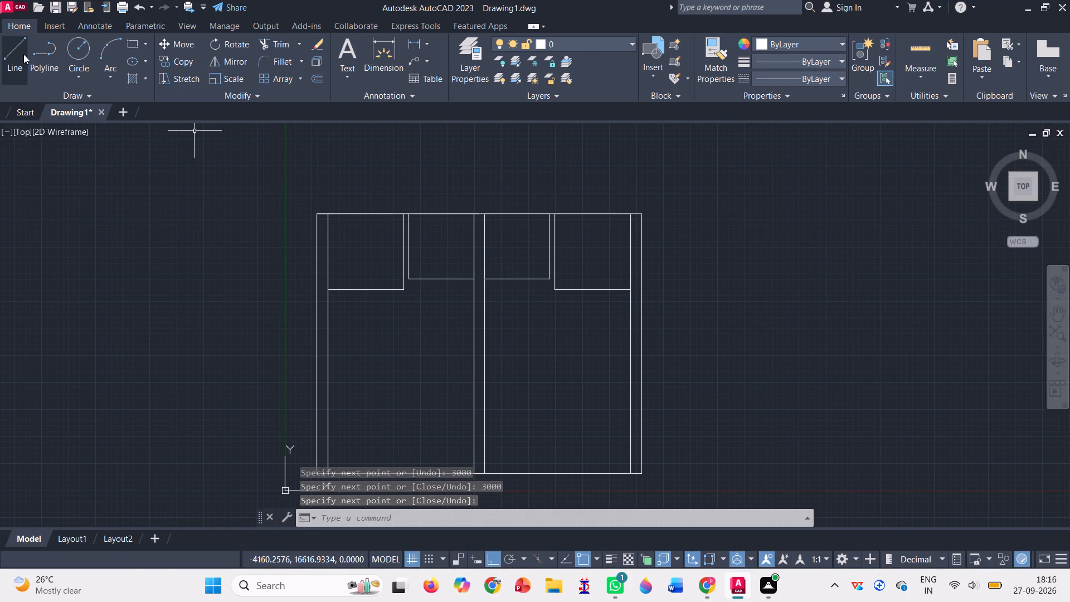
click(23, 54)
scroll(294, 288, up, 1)
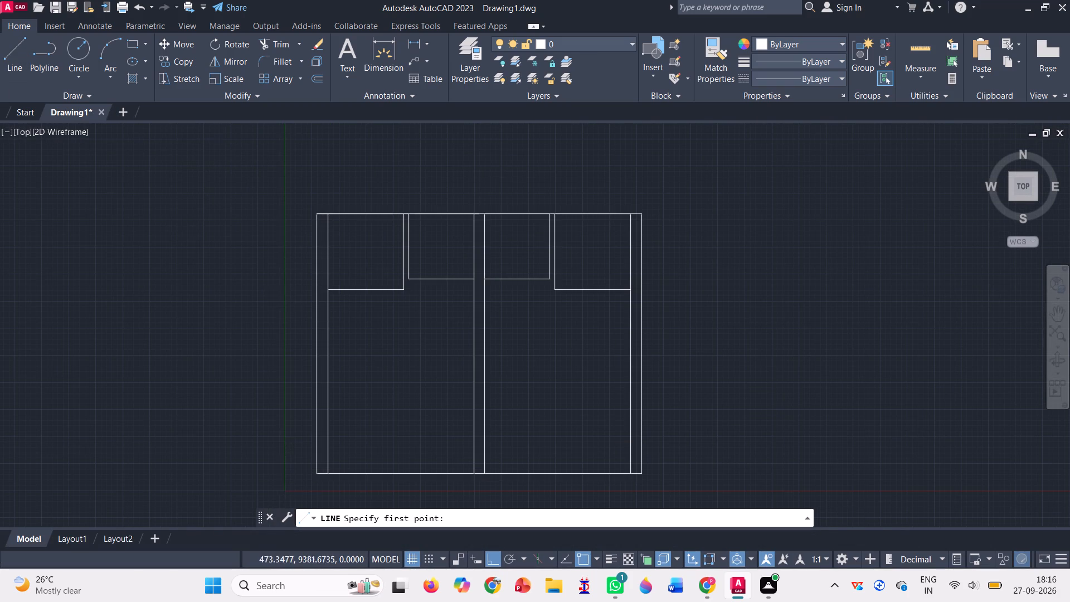
scroll(294, 288, up, 1)
scroll(367, 304, up, 1)
click(381, 284)
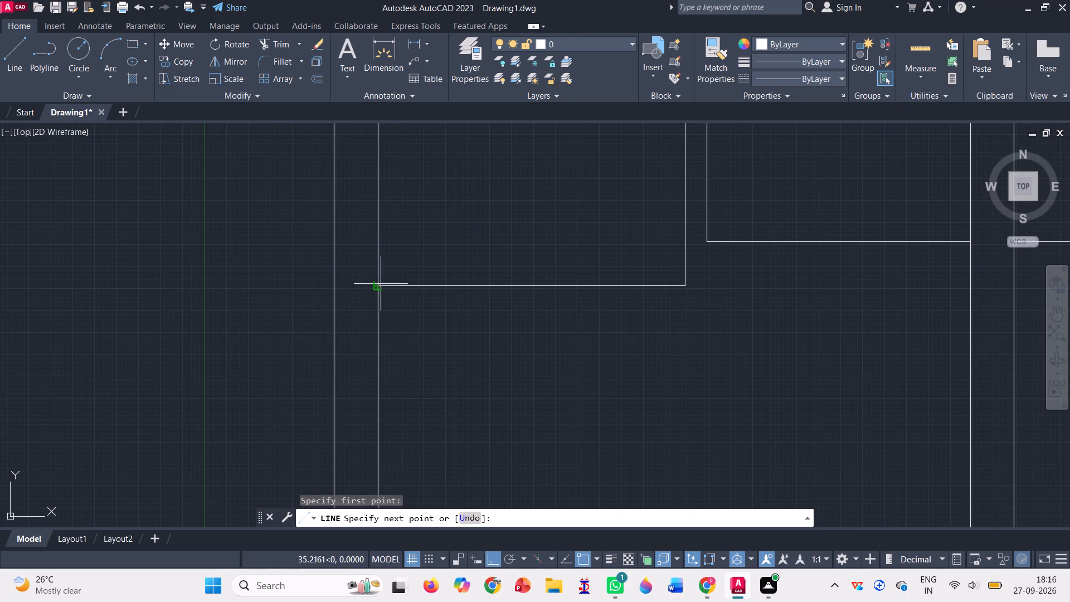
scroll(381, 284, down, 4)
text(250)
key(Return)
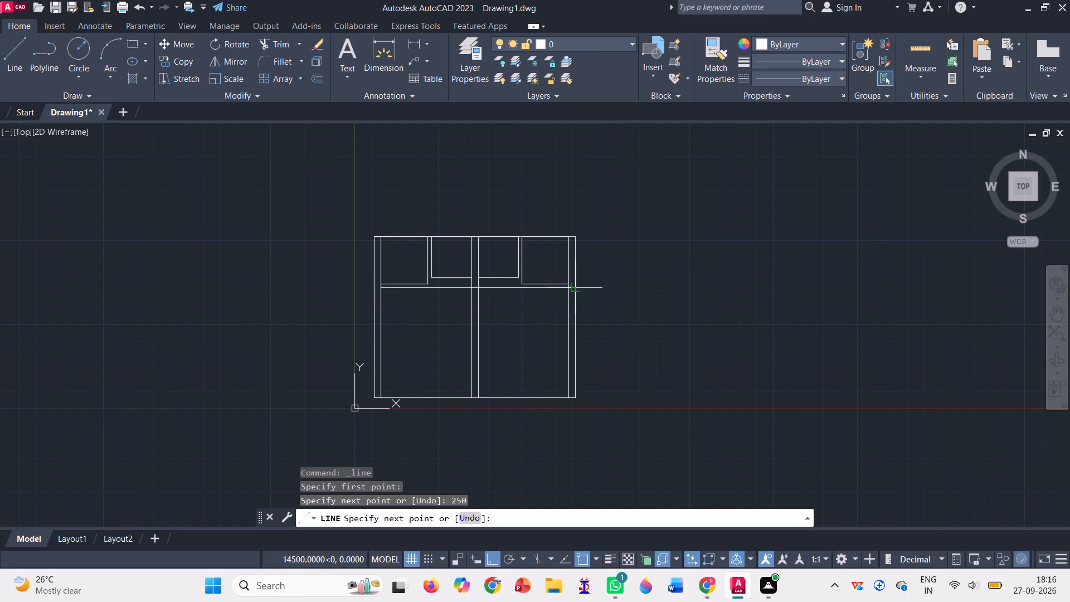
scroll(572, 290, up, 4)
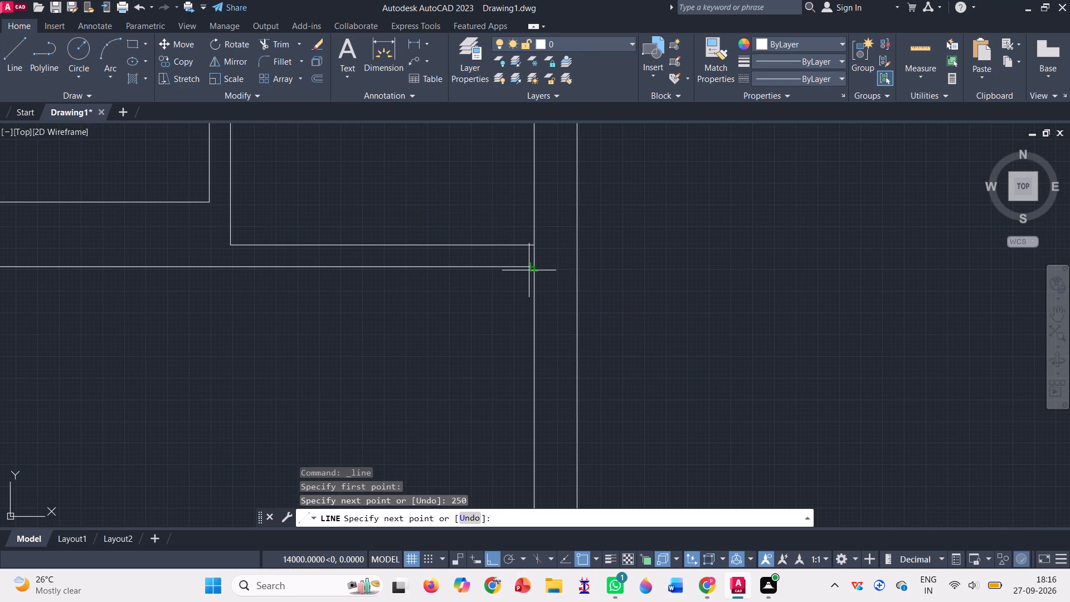
click(534, 269)
scroll(557, 284, down, 2)
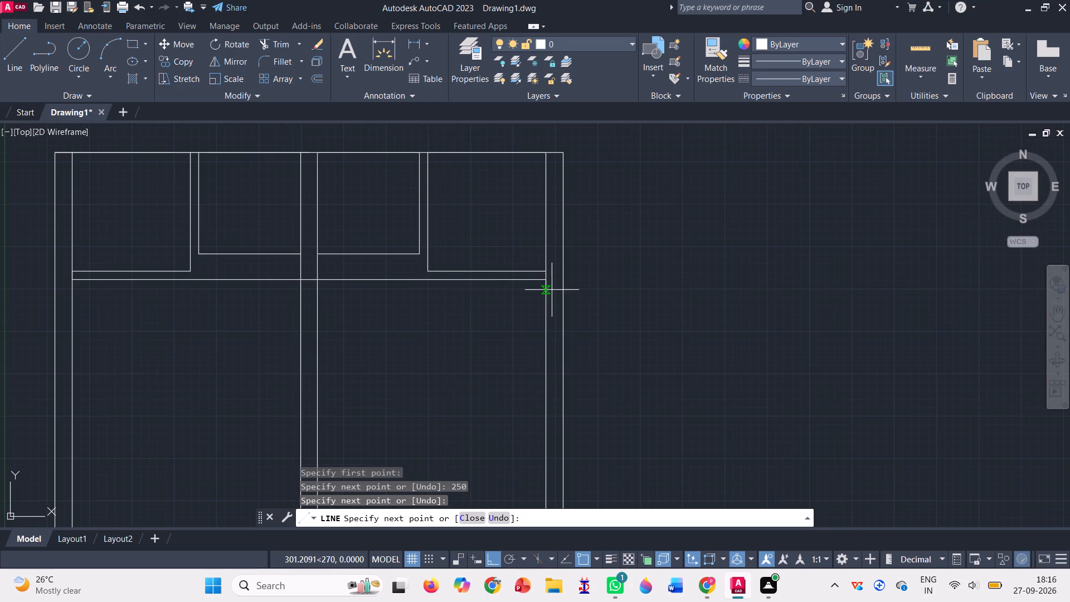
scroll(552, 290, down, 2)
key(Return)
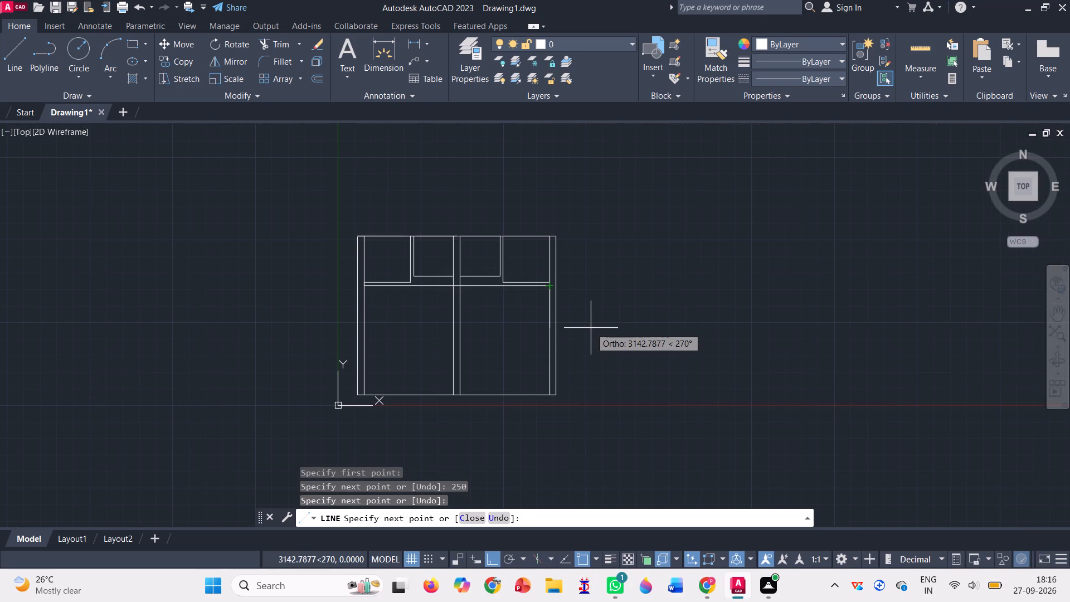
Draw a line from the lower-right corner of the room left of the divider, 250 down and 3000 back to its left line.
click(21, 61)
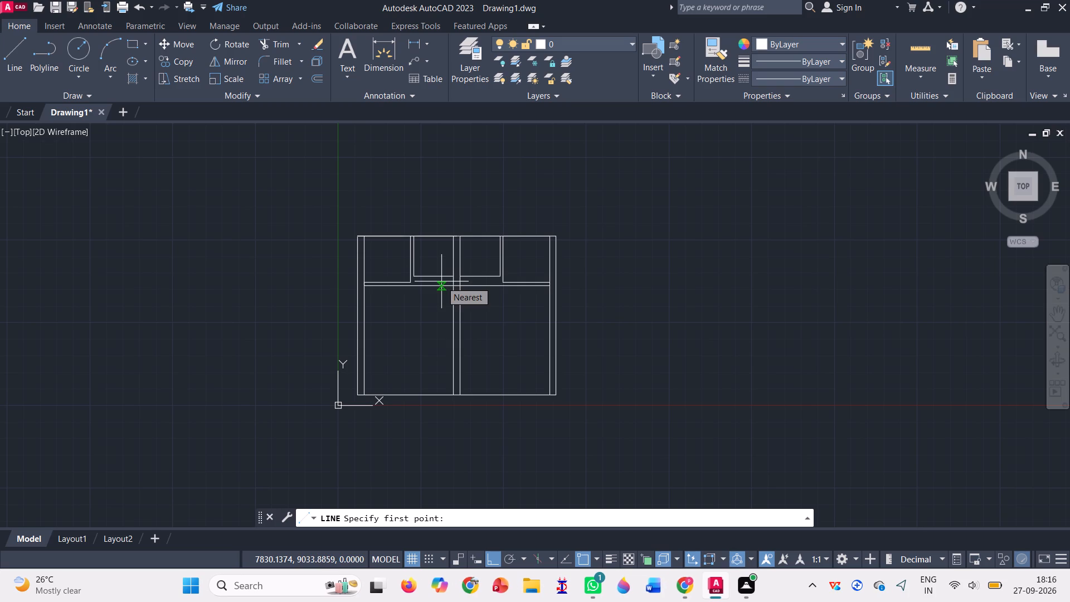
scroll(441, 281, up, 1)
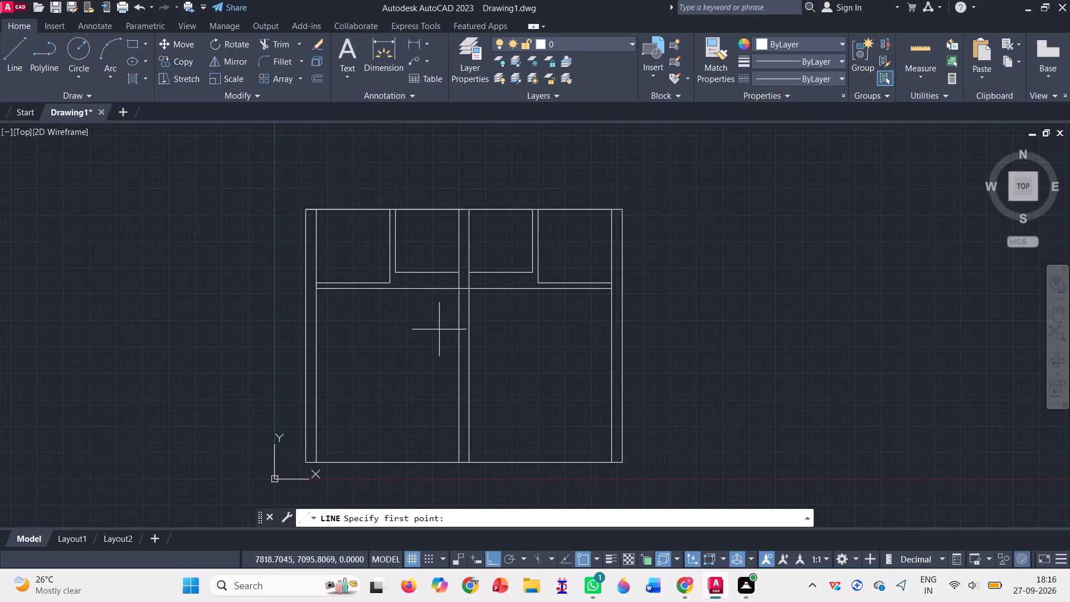
click(454, 271)
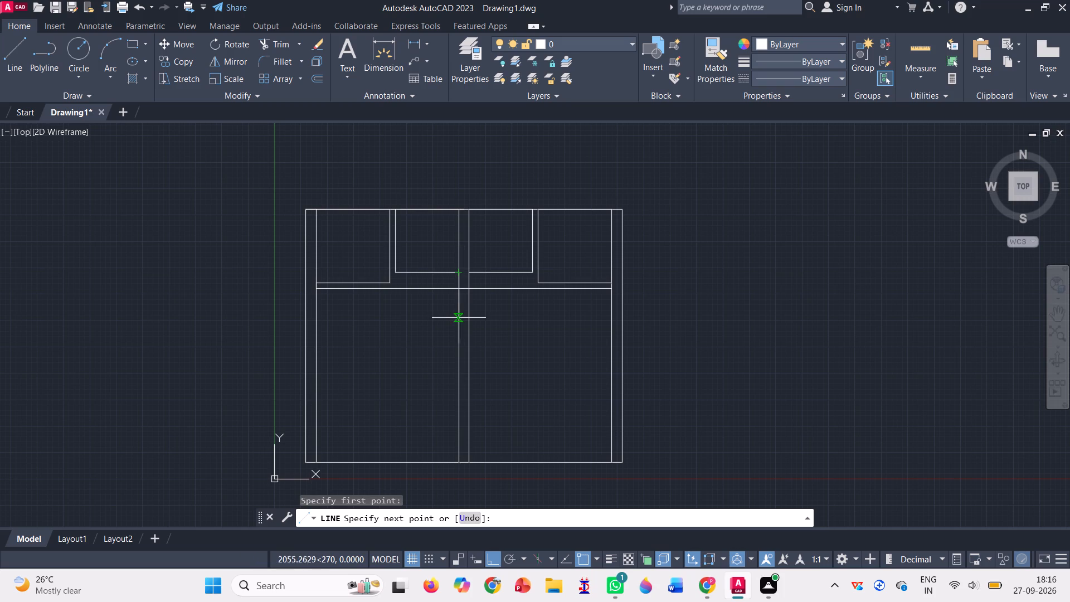
text(250)
key(Return)
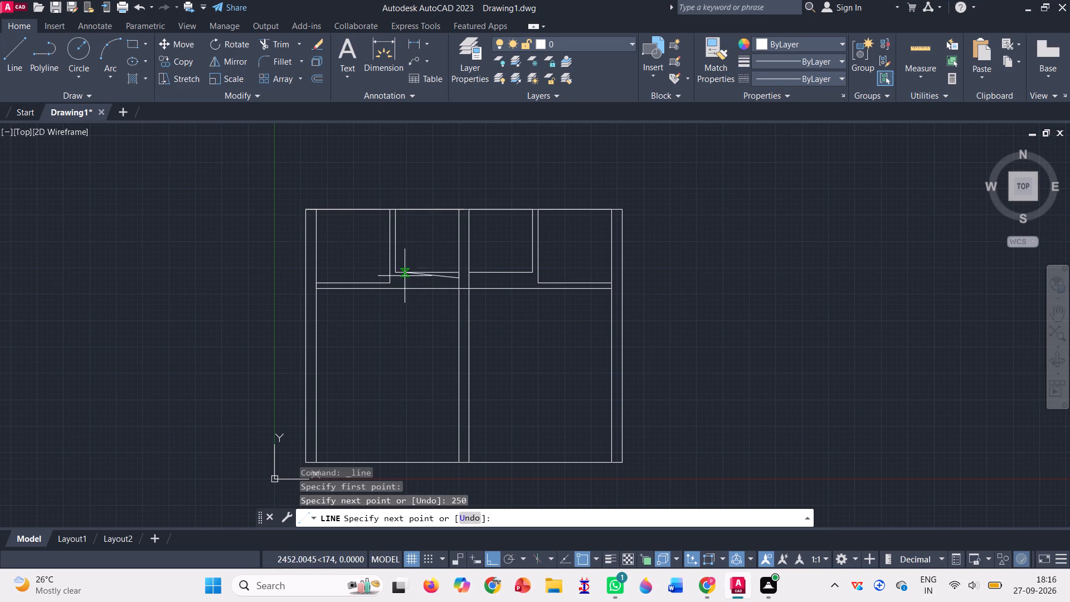
scroll(392, 270, up, 3)
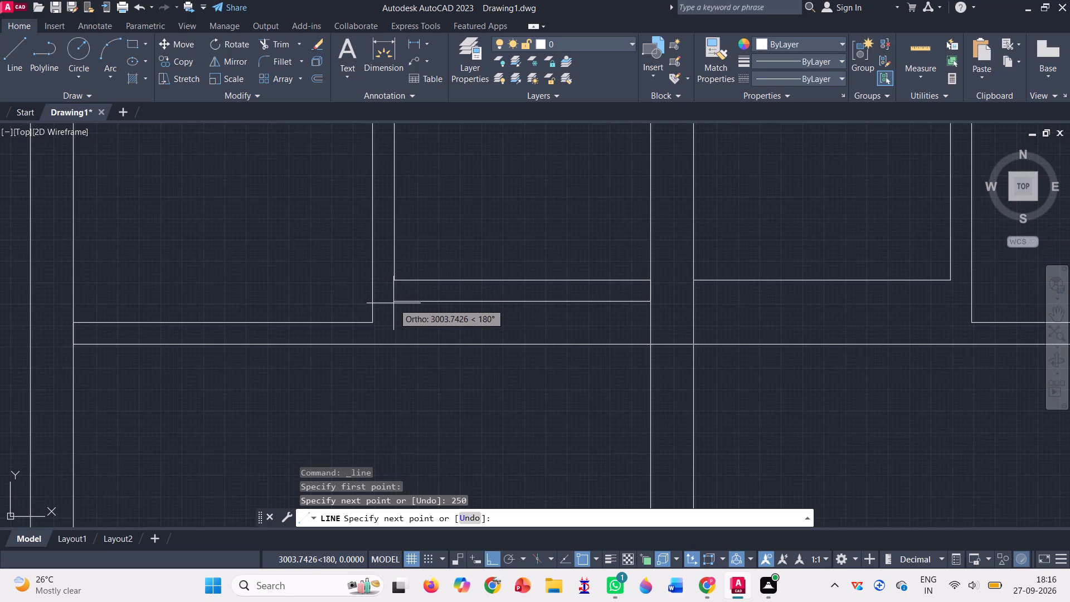
scroll(393, 302, up, 2)
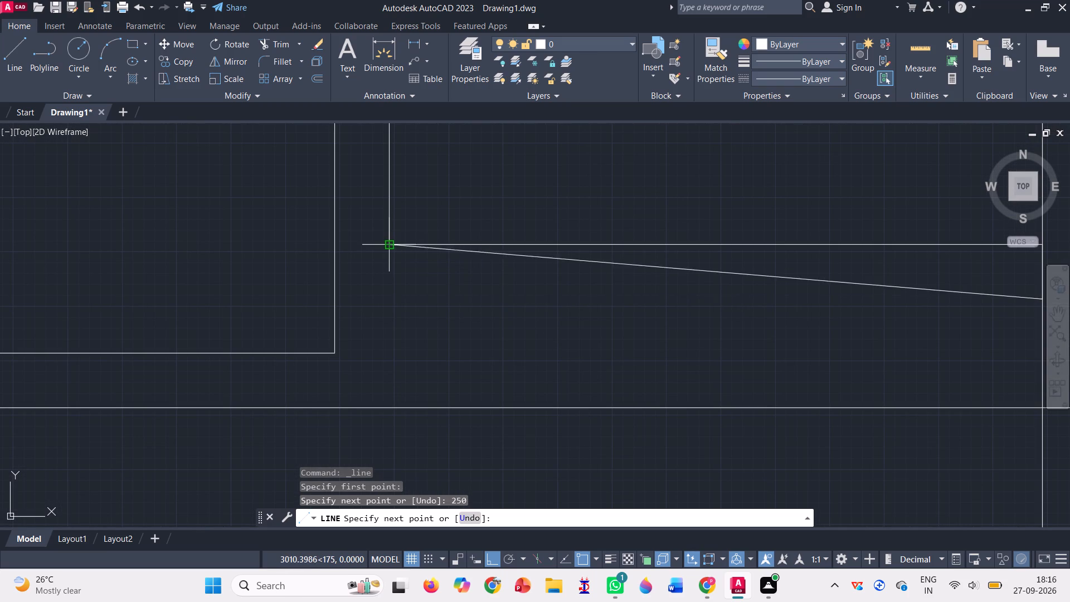
click(388, 298)
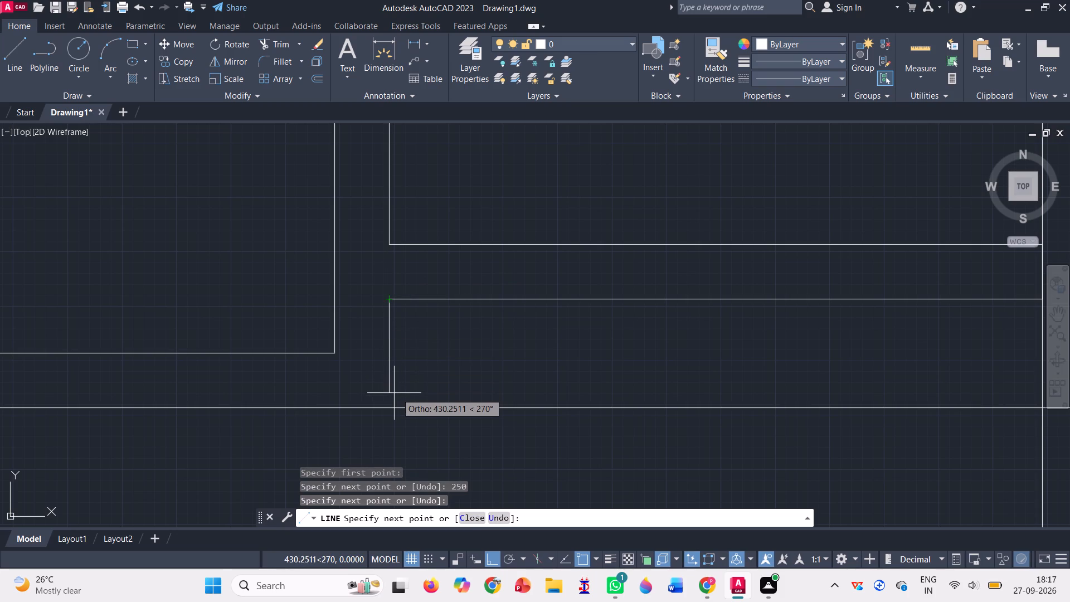
Continue the line 2100 down, 1500 across and back up to the new wall line, outlining a 1500 by 2100 room.
text(1500)
key(BackSpace)
key(BackSpace)
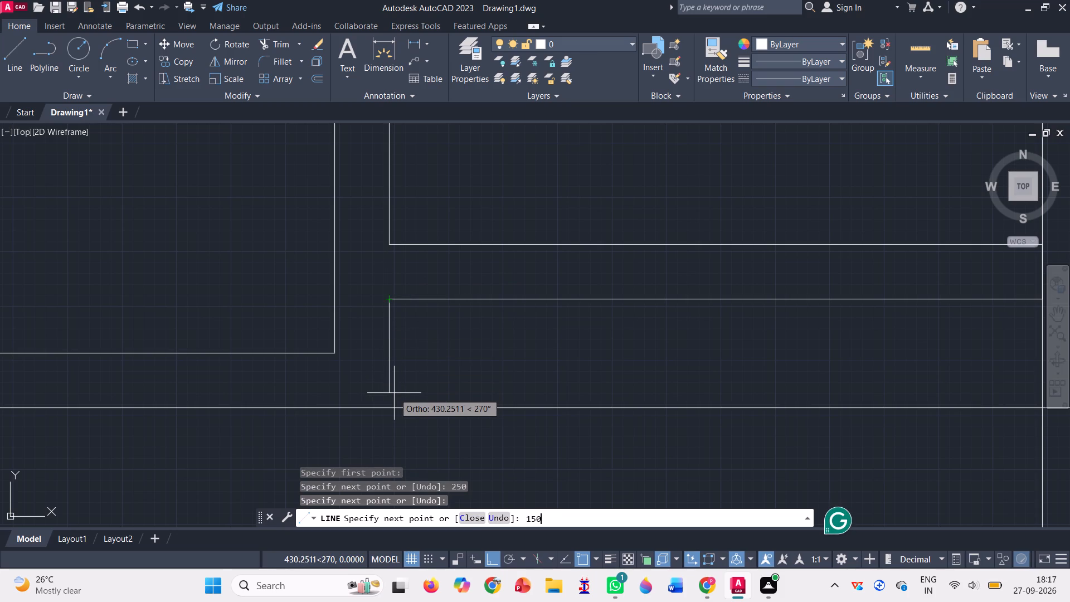
key(BackSpace)
key(BackSpace)
text(2100)
key(Return)
scroll(397, 391, down, 4)
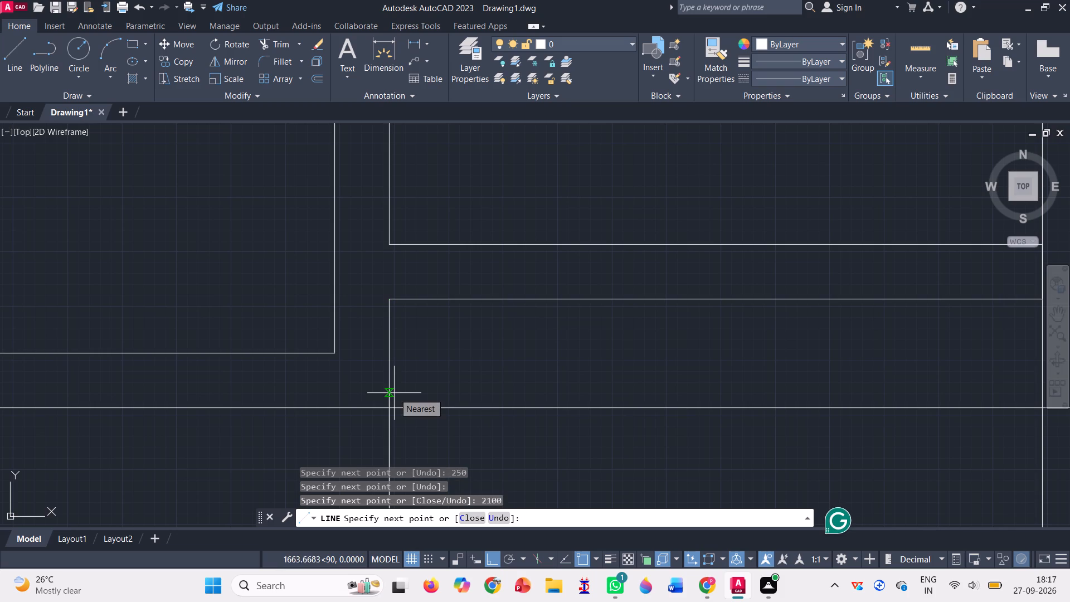
scroll(408, 369, down, 2)
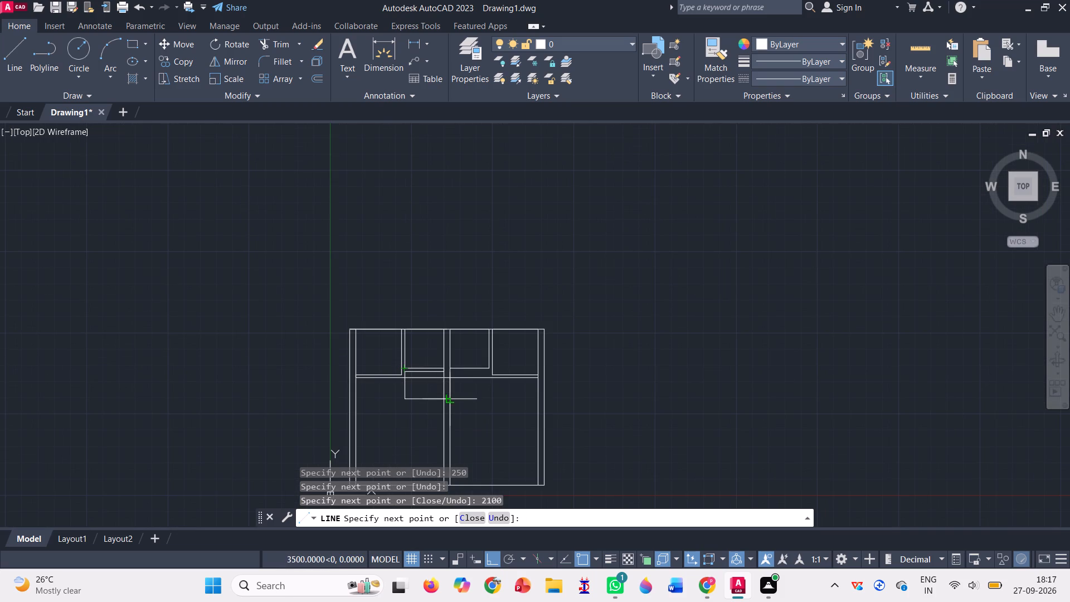
scroll(440, 392, up, 2)
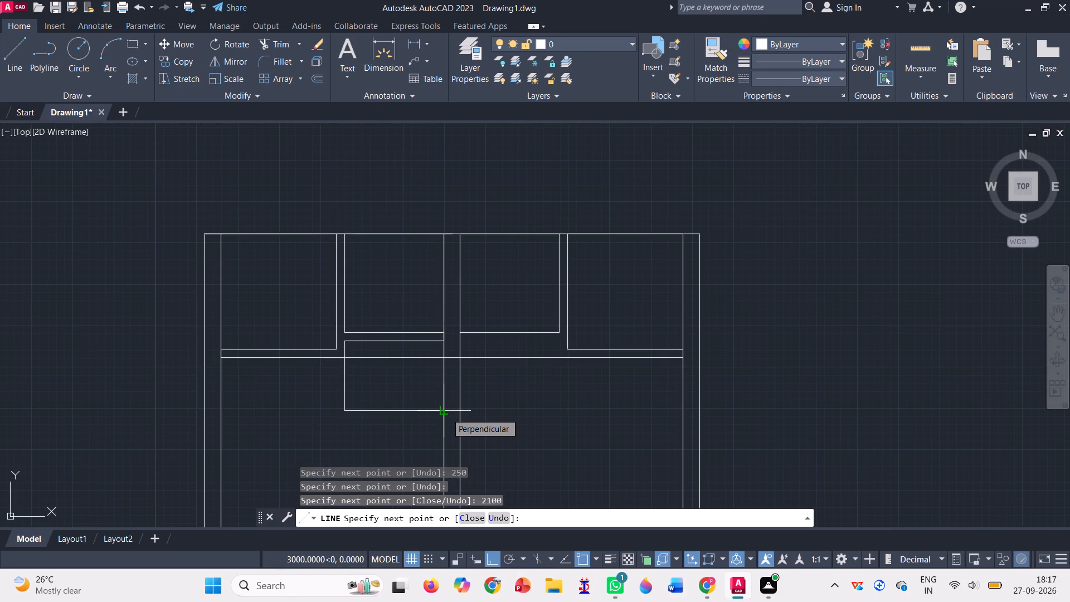
text(1500)
key(Return)
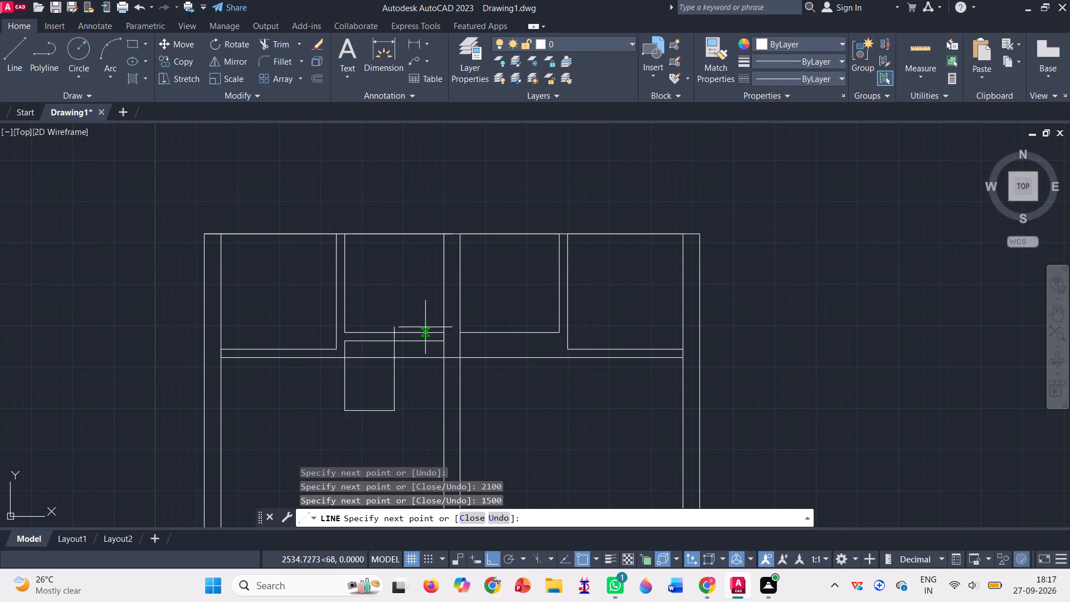
click(391, 345)
key(Return)
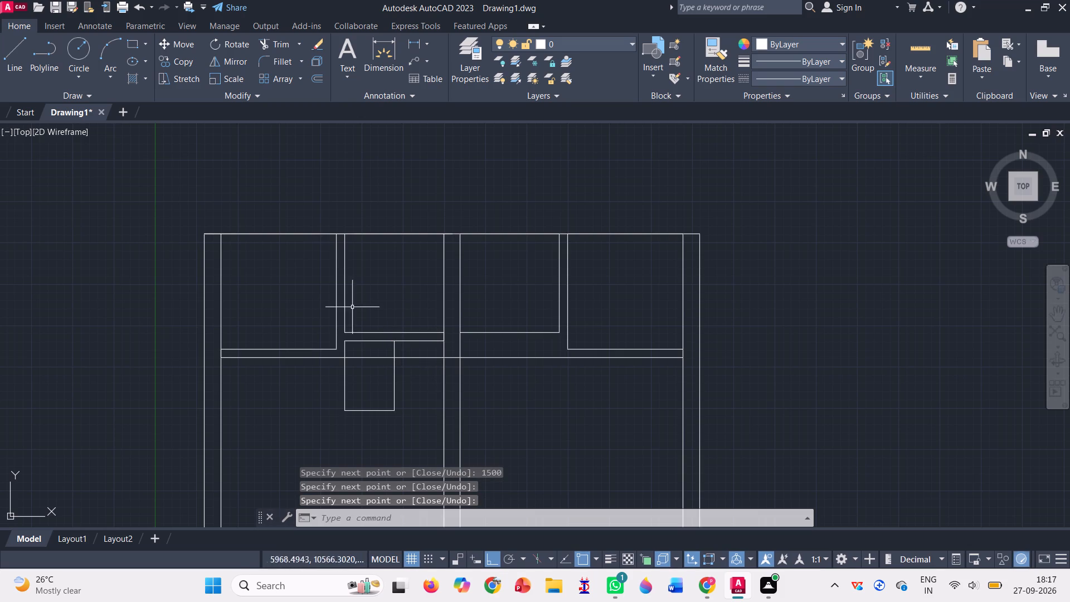
Move the small room's two side lines and bottom line 1500 across so they meet the divider's left line.
click(168, 45)
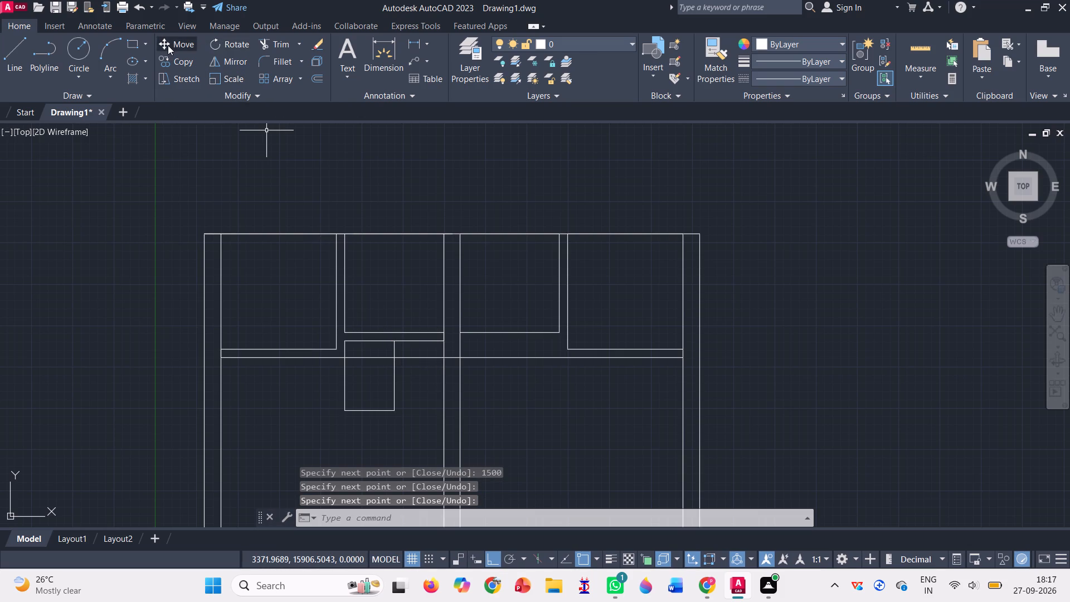
click(344, 395)
click(369, 413)
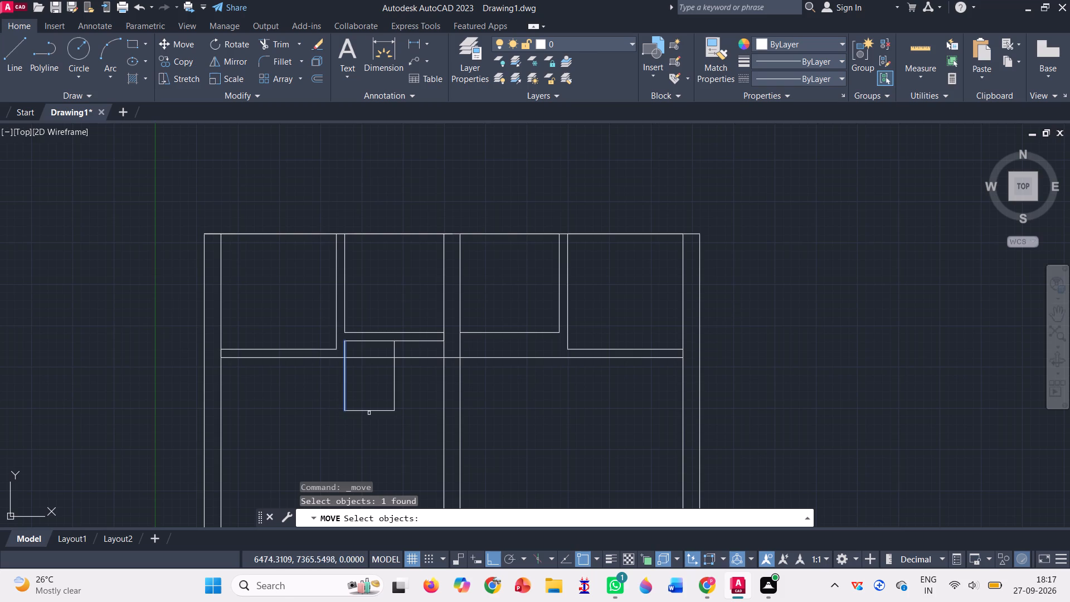
click(374, 404)
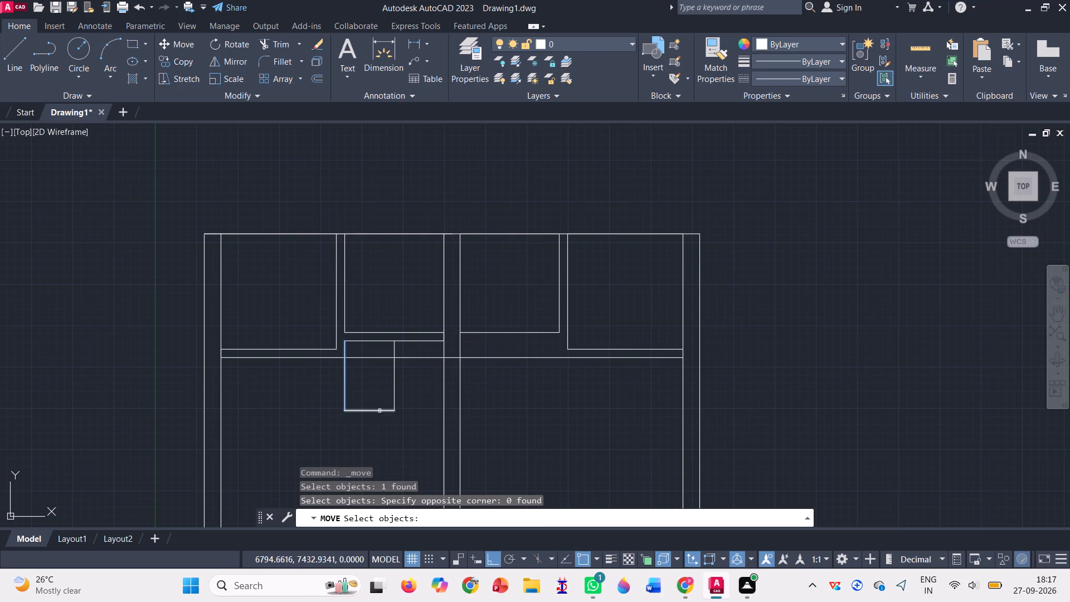
click(380, 411)
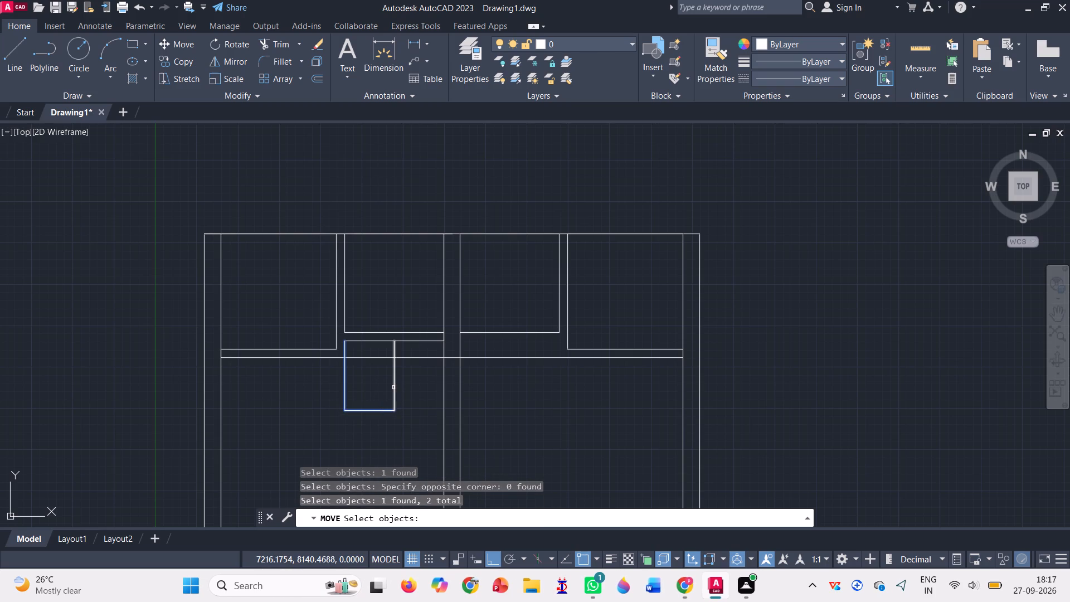
click(393, 387)
key(Return)
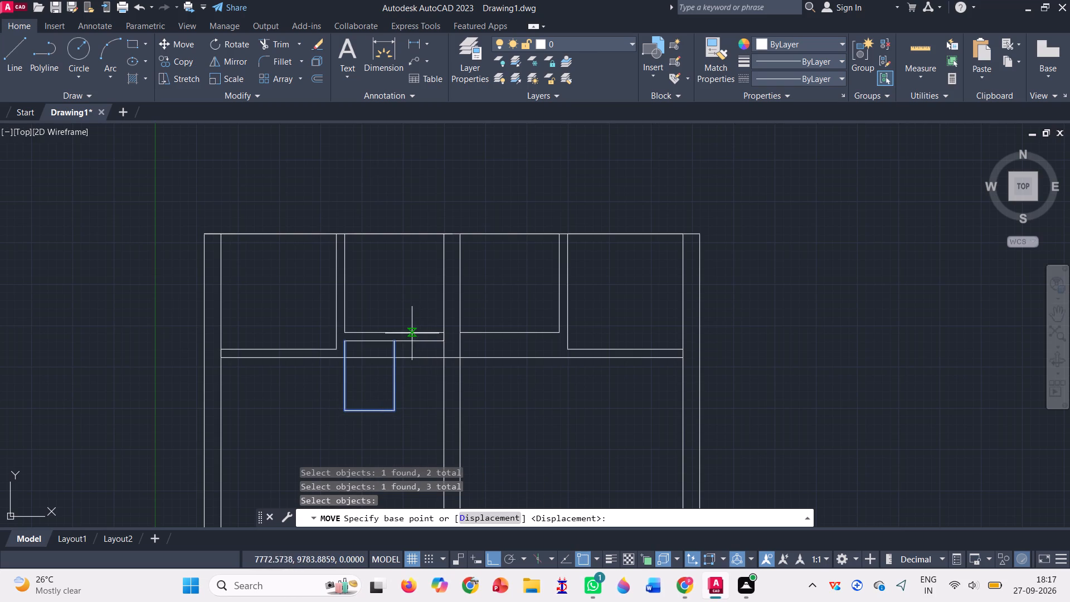
click(395, 344)
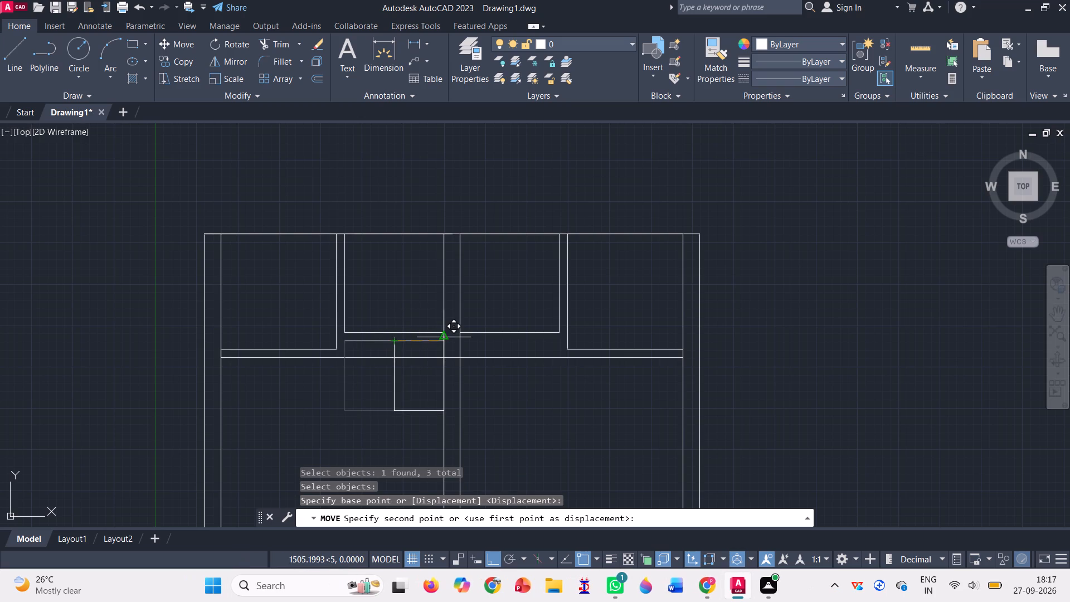
scroll(447, 340, up, 2)
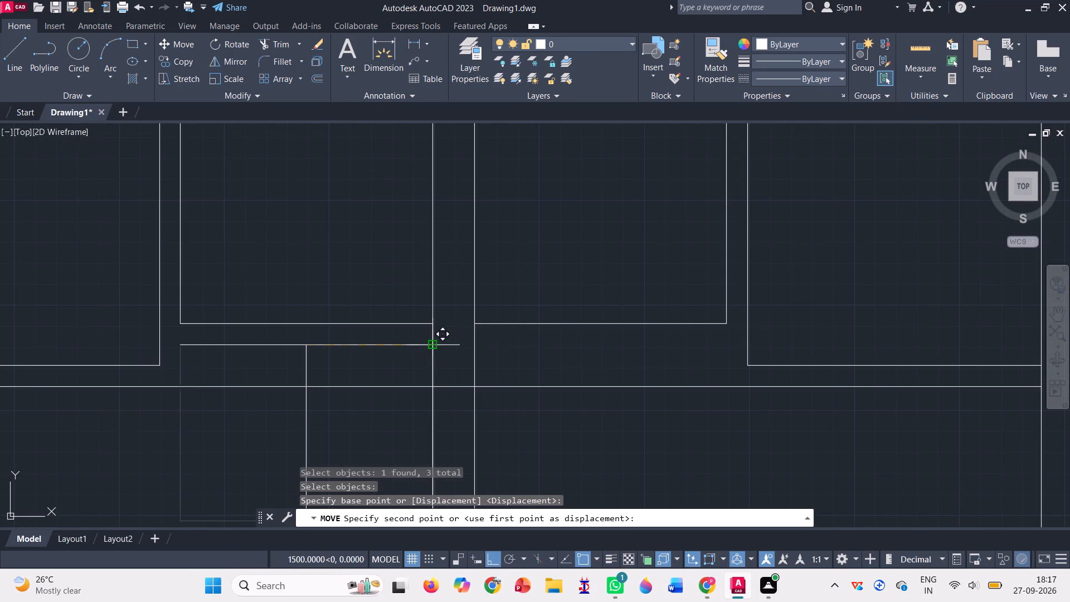
click(433, 346)
Draw lines from the 3000-wide left room's lower-left corner 250 down, another 250 down, and 250 across to the upper-left room's corner.
scroll(455, 310, down, 2)
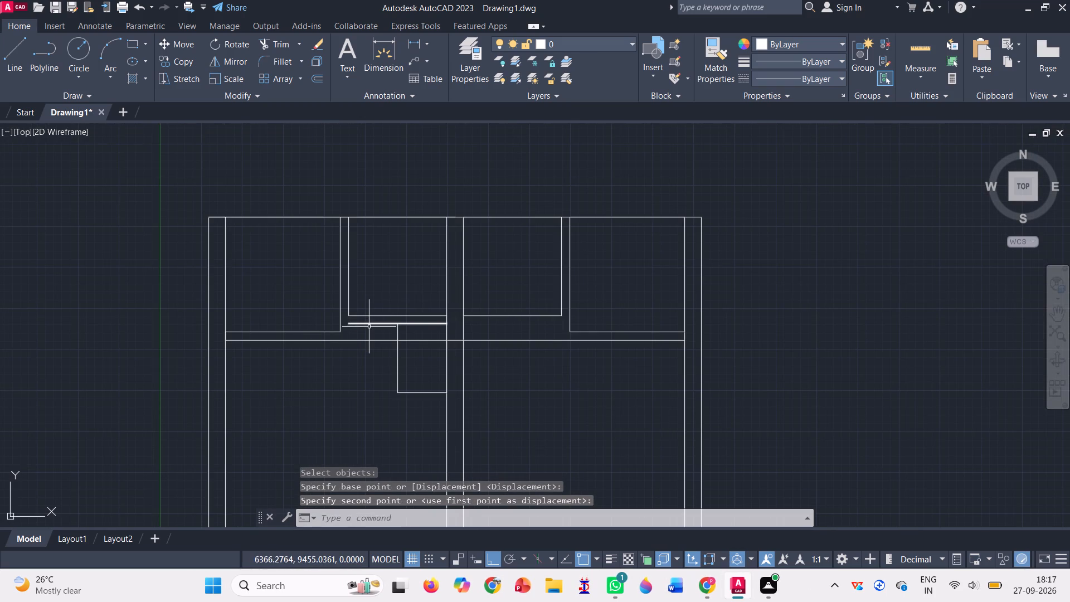
scroll(371, 324, up, 4)
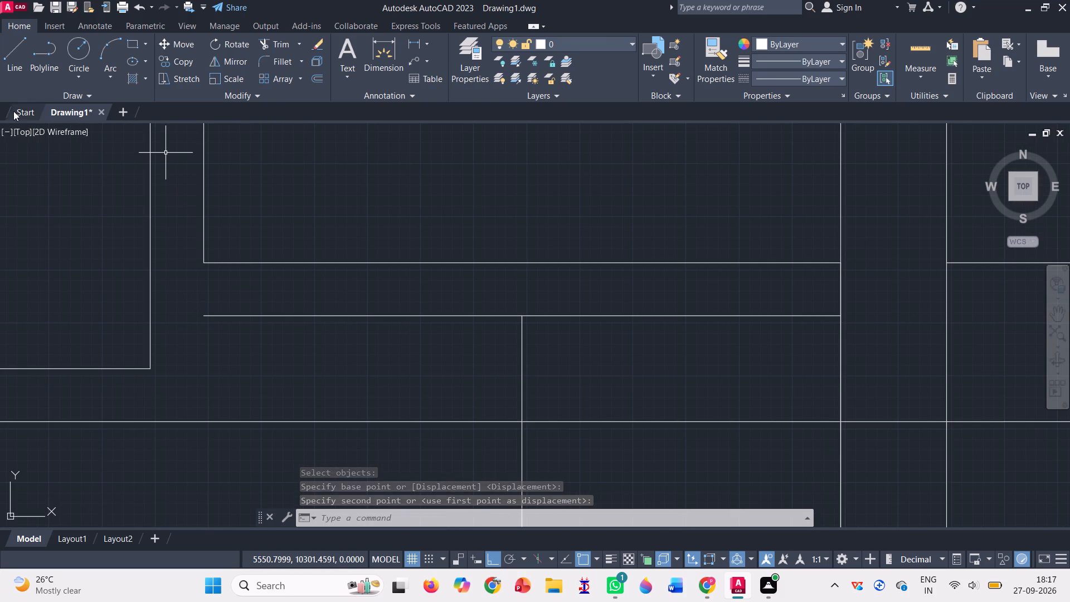
double_click(9, 62)
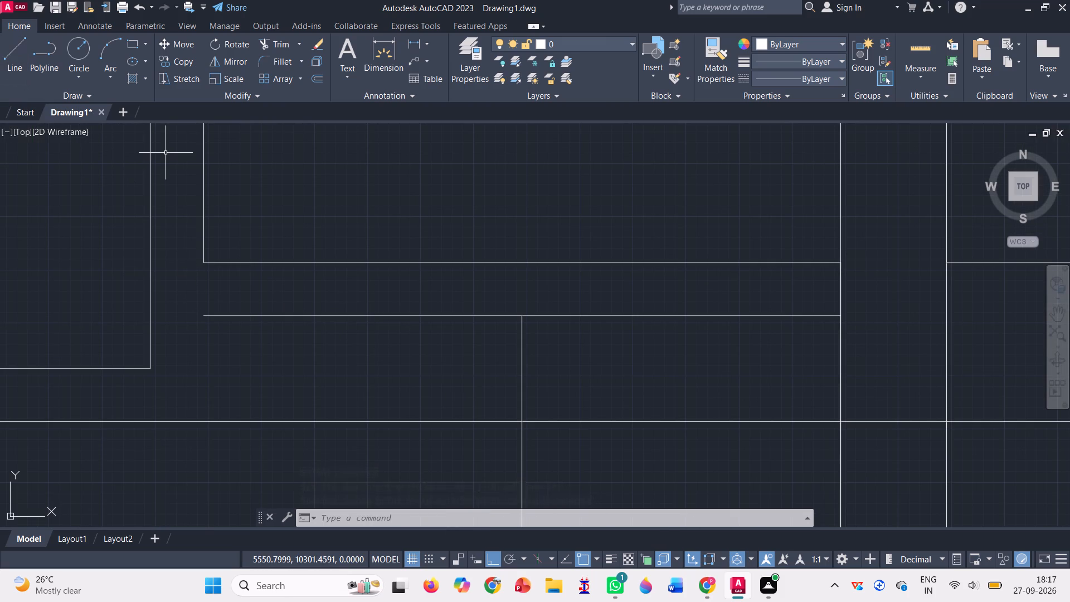
click(205, 259)
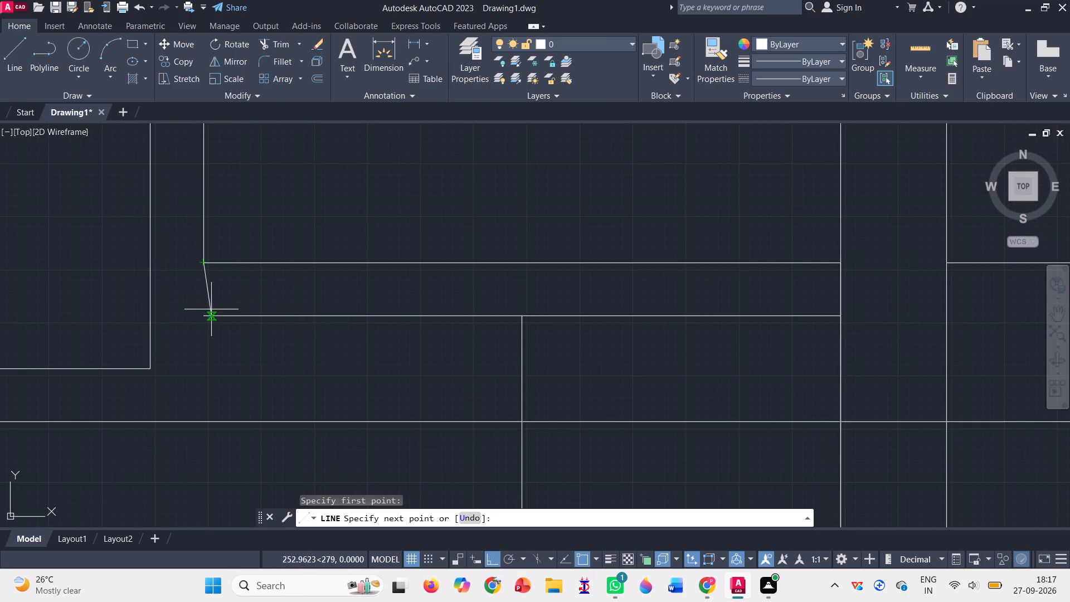
click(206, 322)
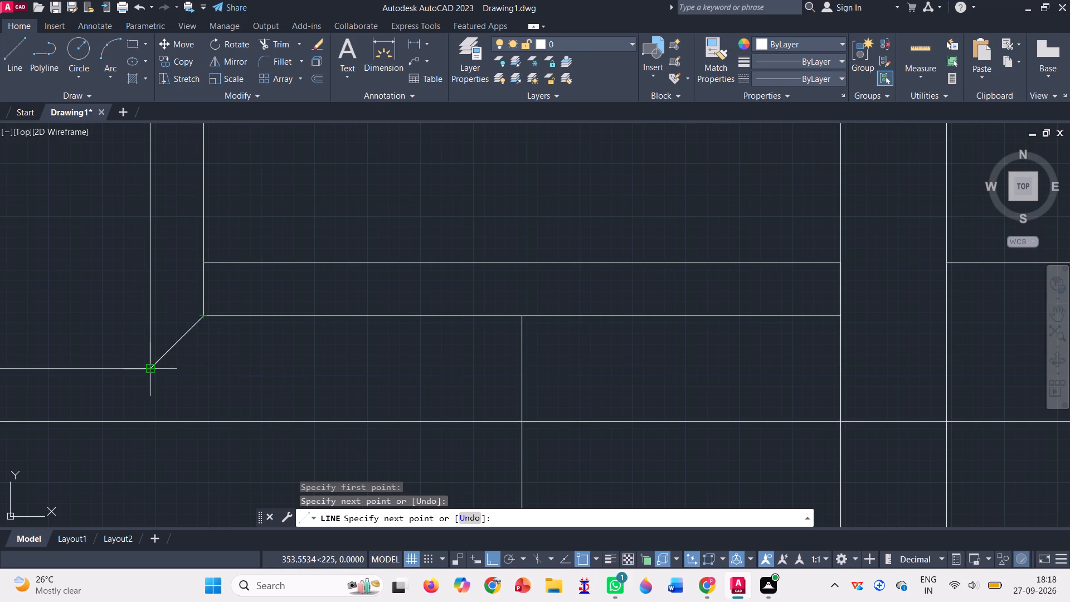
click(203, 367)
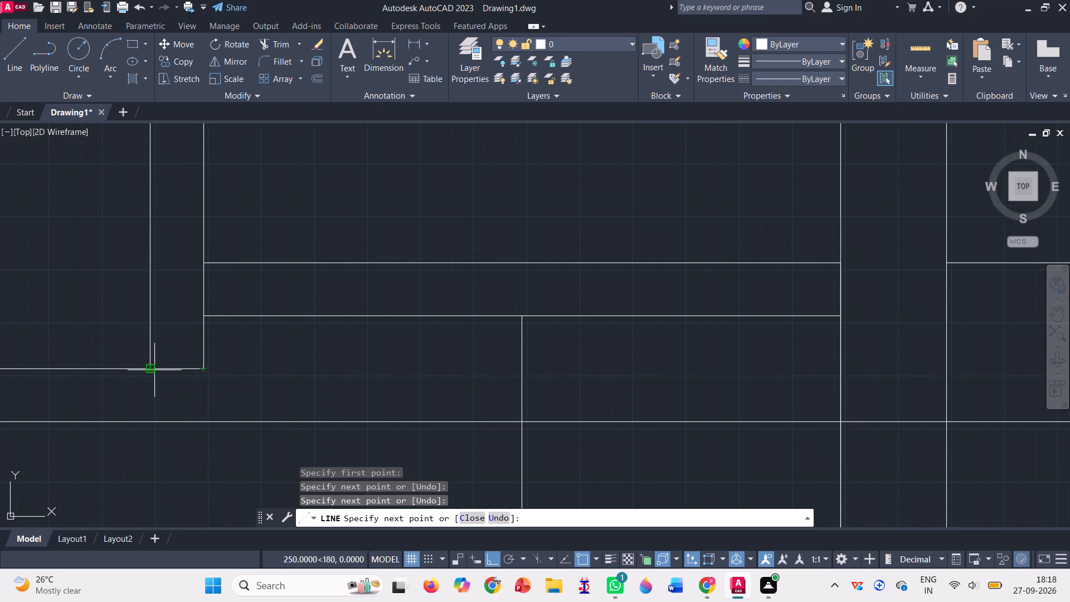
click(150, 369)
scroll(219, 337, down, 3)
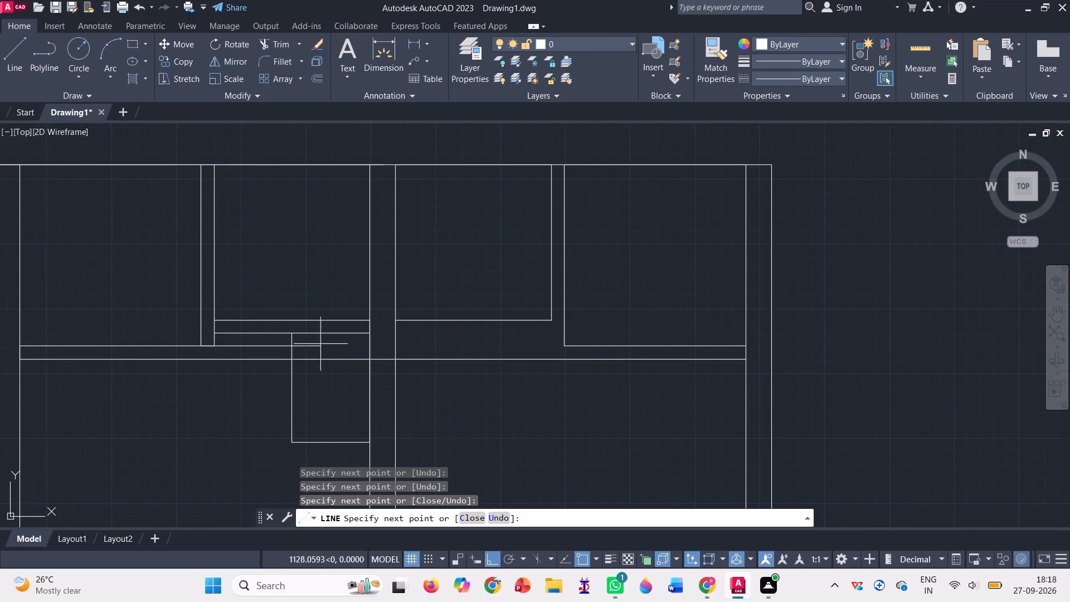
scroll(411, 332, down, 1)
key(Escape)
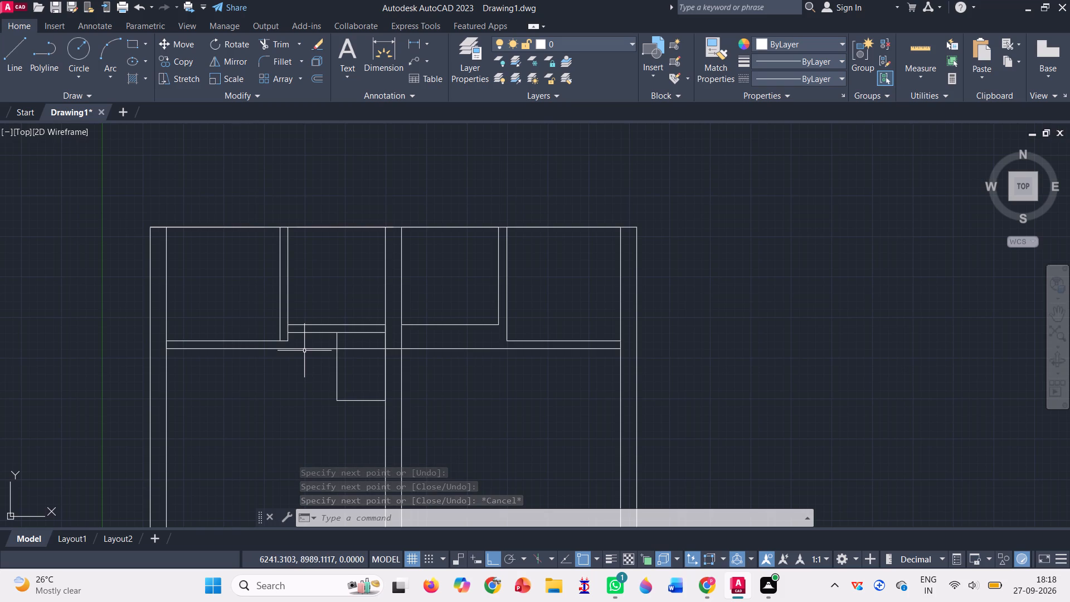
Draw a line from the small room's upper-left corner 250 to the left, and 2100 down level with its bottom line.
click(14, 61)
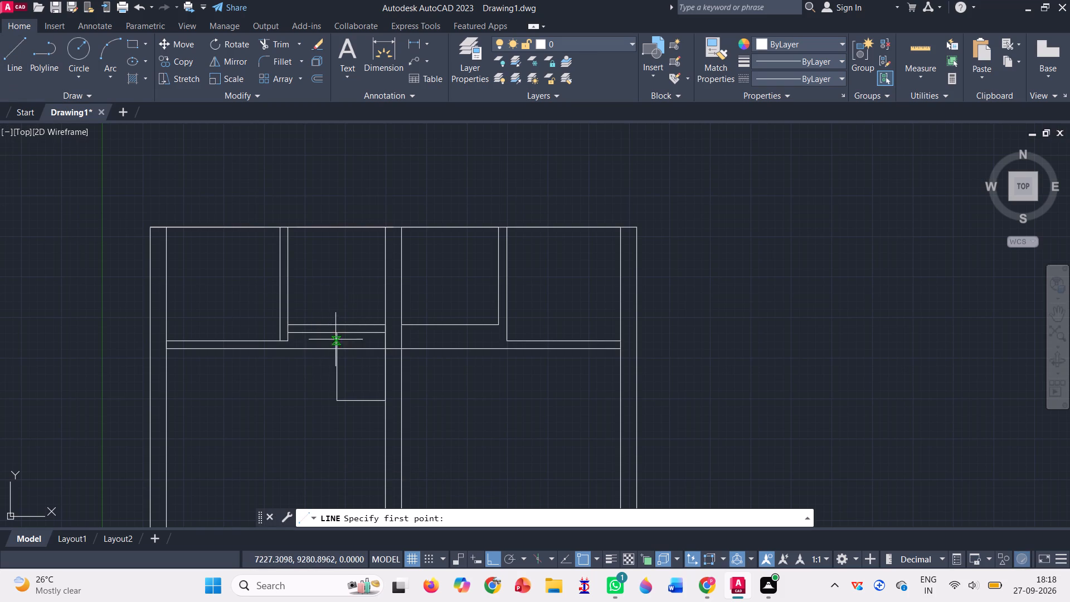
scroll(335, 341, up, 4)
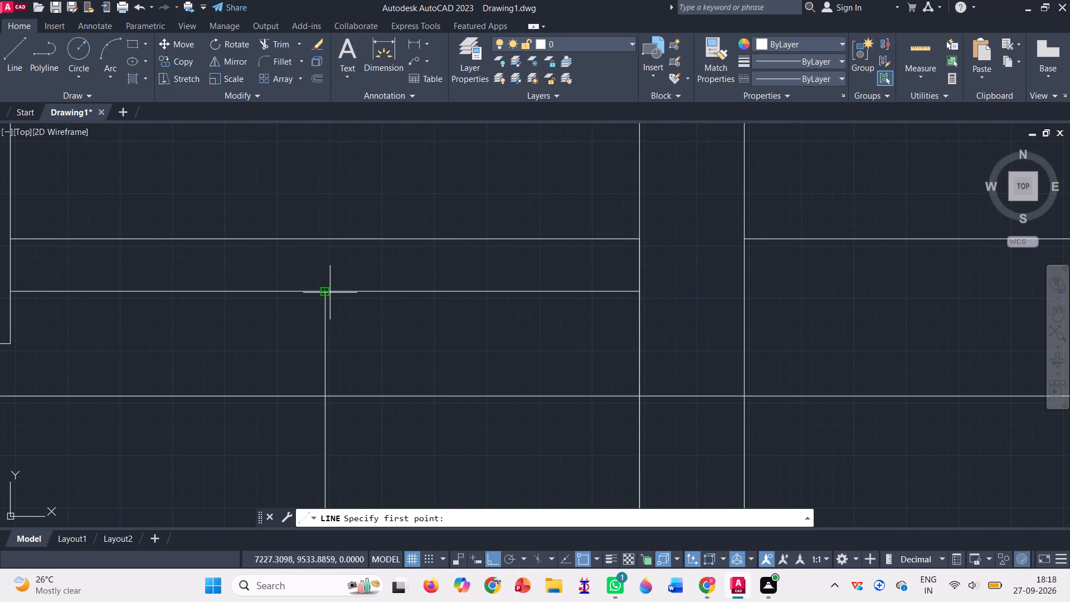
click(324, 294)
text(250)
key(Return)
scroll(311, 257, down, 3)
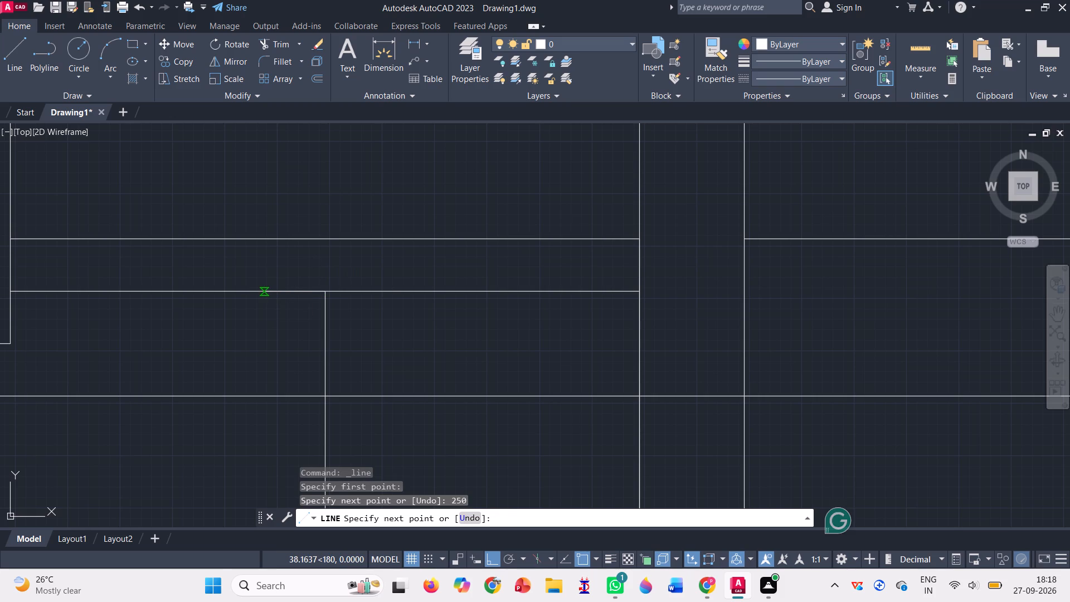
scroll(288, 292, down, 2)
scroll(301, 357, up, 1)
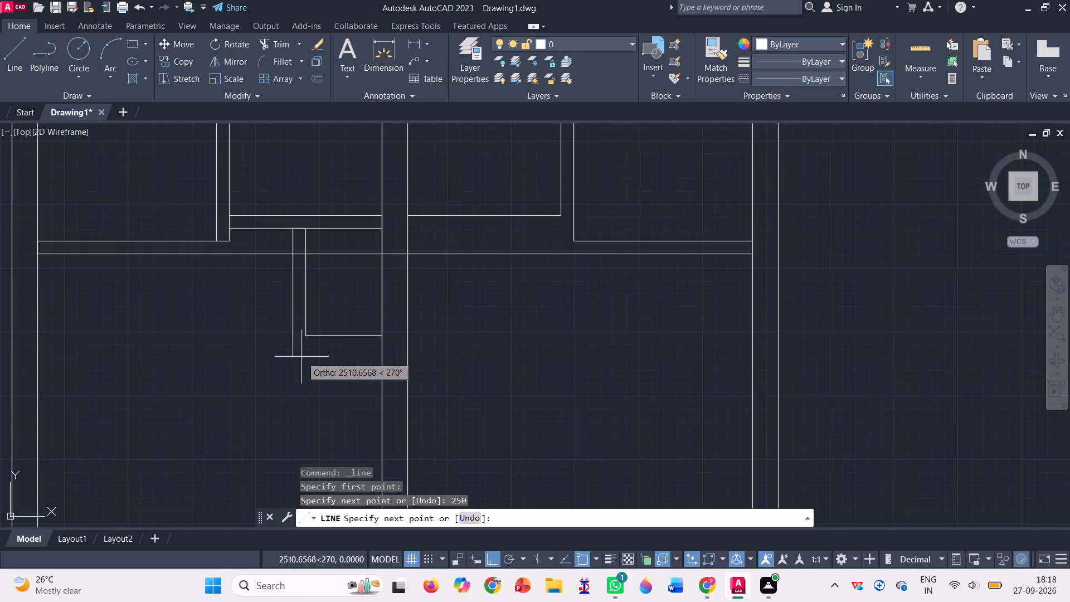
scroll(301, 357, up, 2)
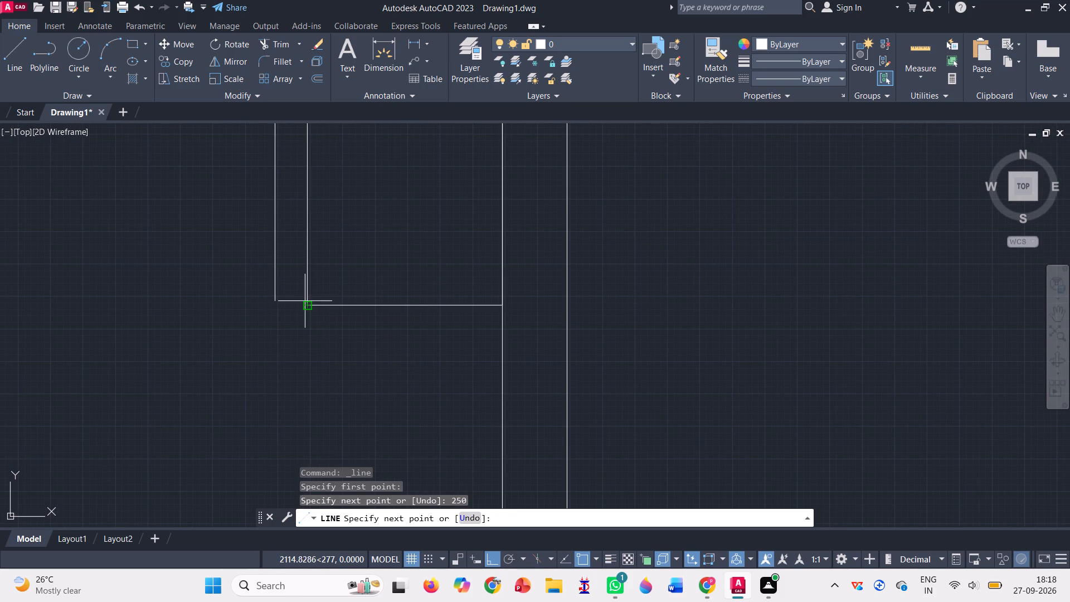
click(274, 305)
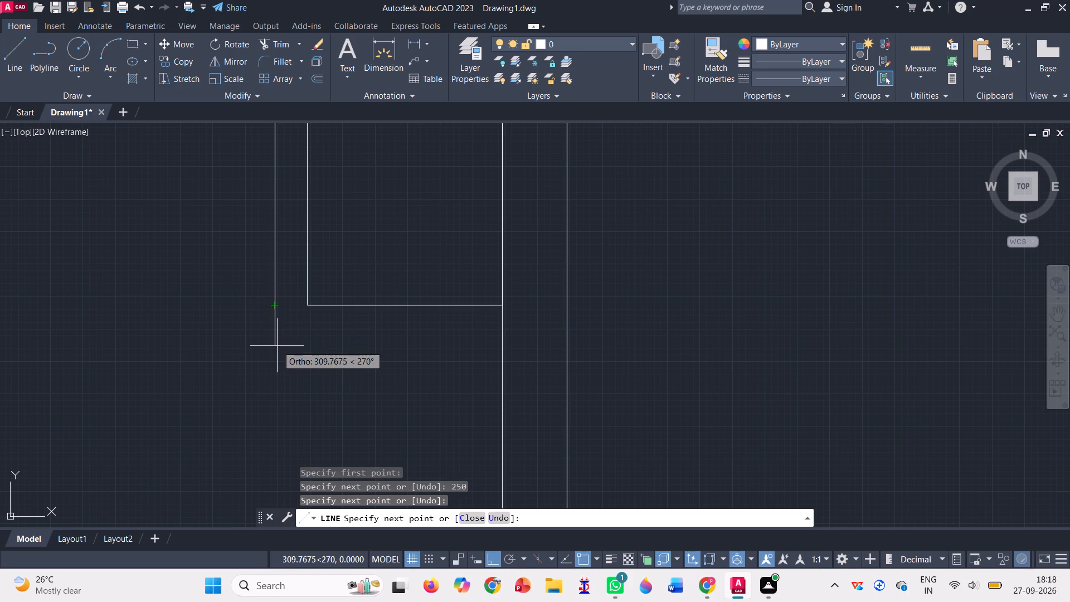
Continue the line 250 down, 250 to the right and on to the divider's left line, closing the small room's wall.
text(250)
key(Return)
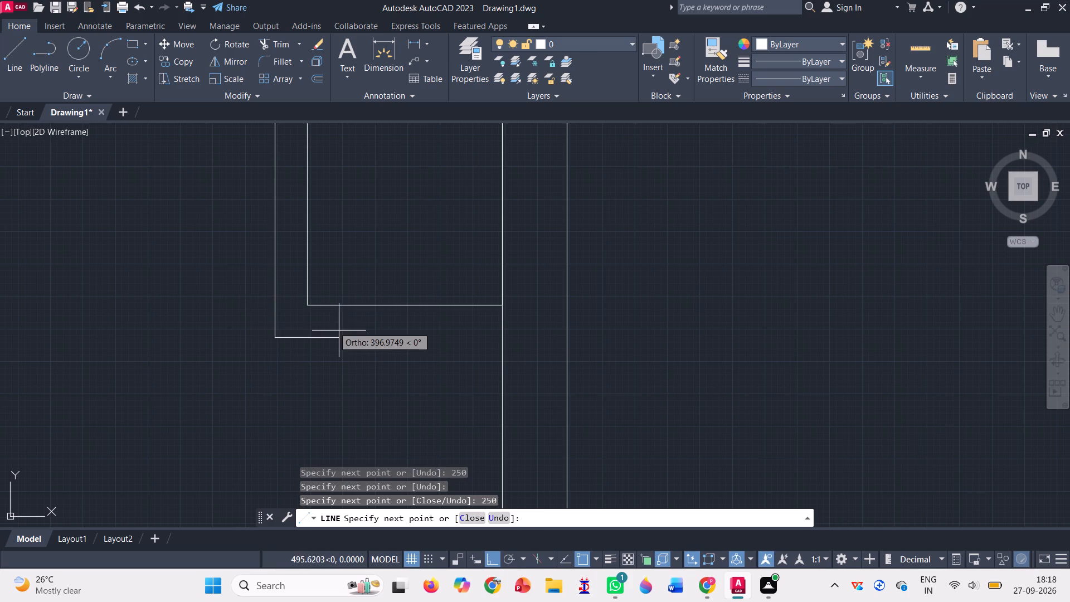
text(250)
key(Return)
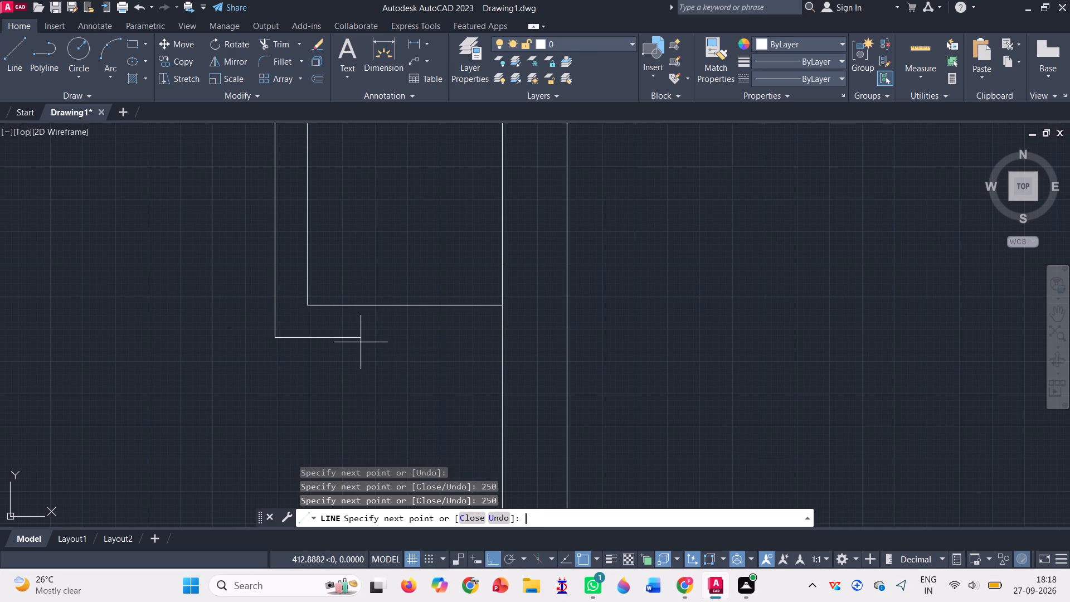
double_click(505, 336)
key(Return)
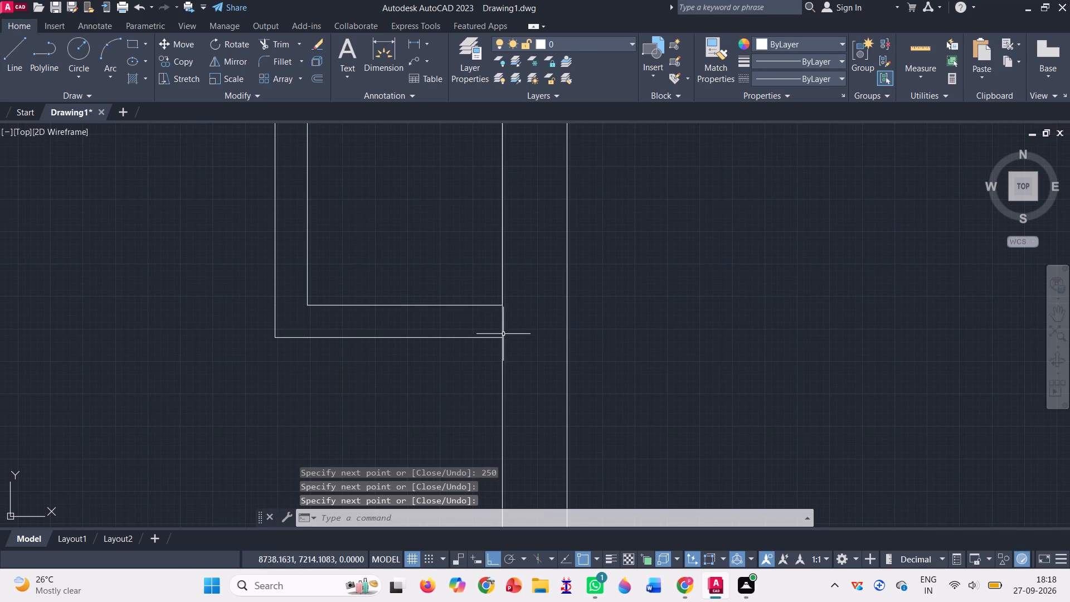
Trim the long horizontal wall line where it crosses the small room's side wall, the small room's interior and the divider.
scroll(503, 334, down, 3)
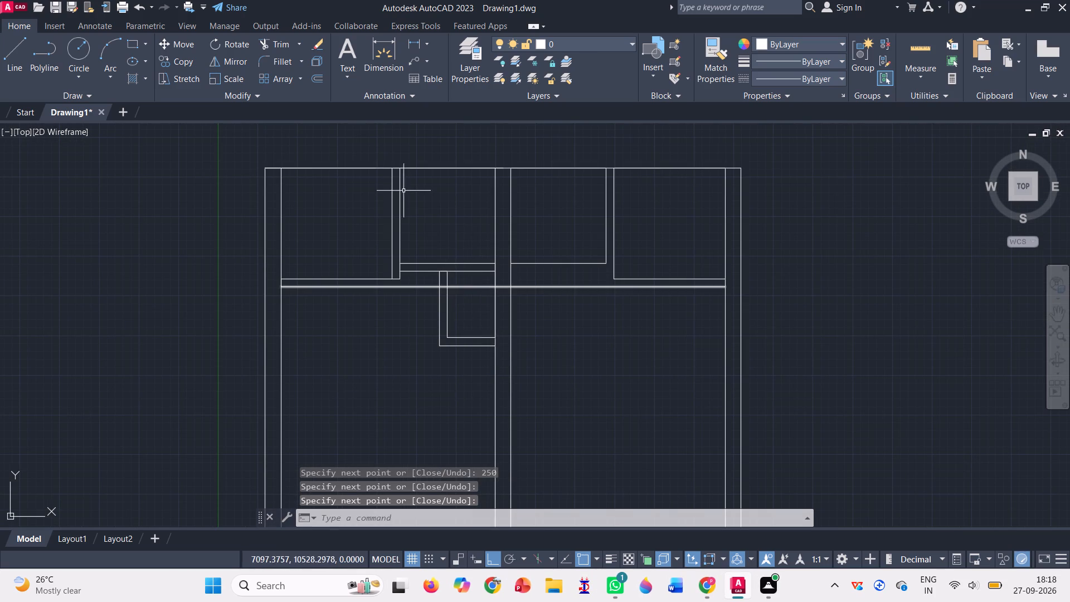
click(288, 46)
scroll(450, 283, up, 2)
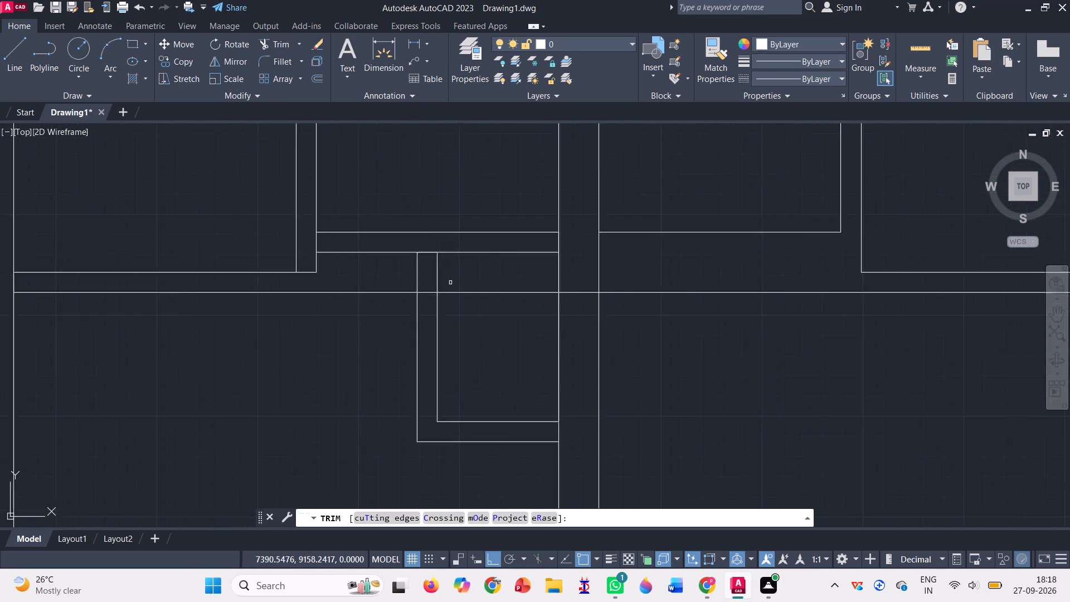
scroll(450, 283, up, 2)
click(379, 302)
drag(379, 302, 380, 322)
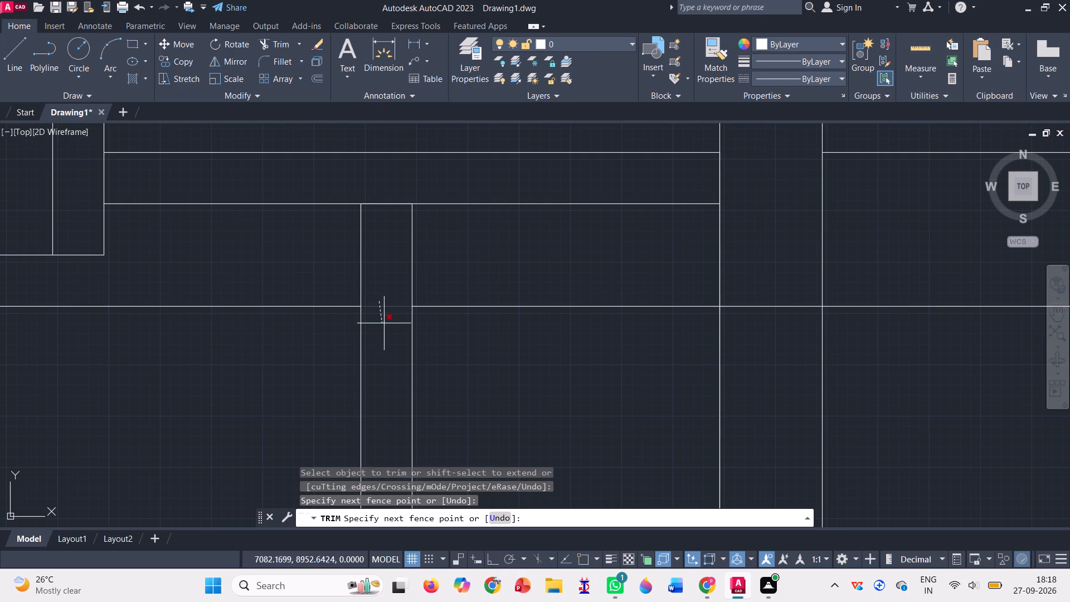
click(391, 326)
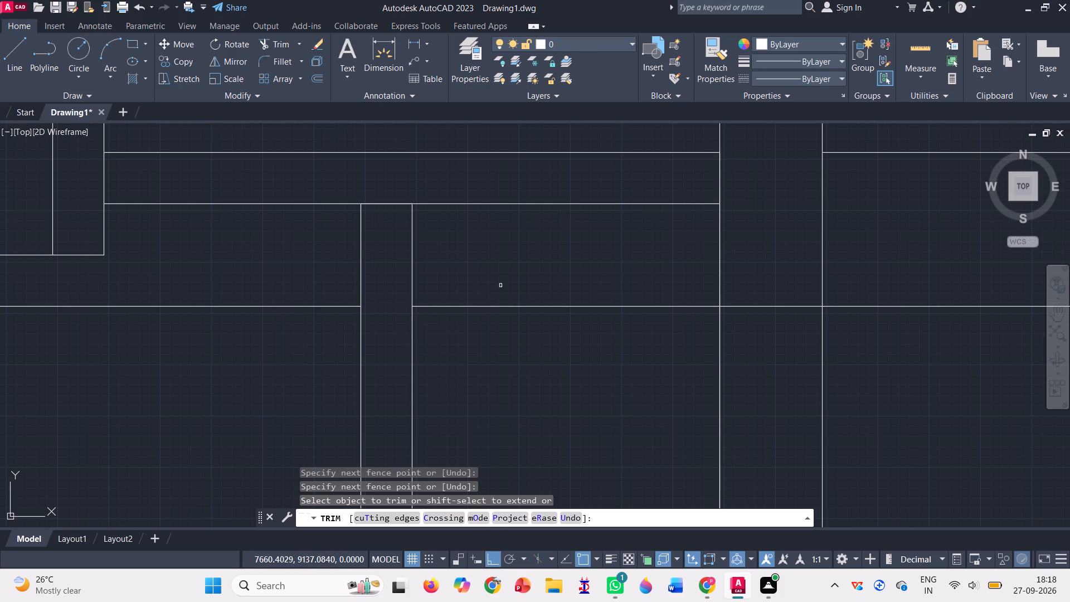
drag(502, 280, 510, 332)
click(751, 294)
drag(751, 294, 760, 328)
click(785, 370)
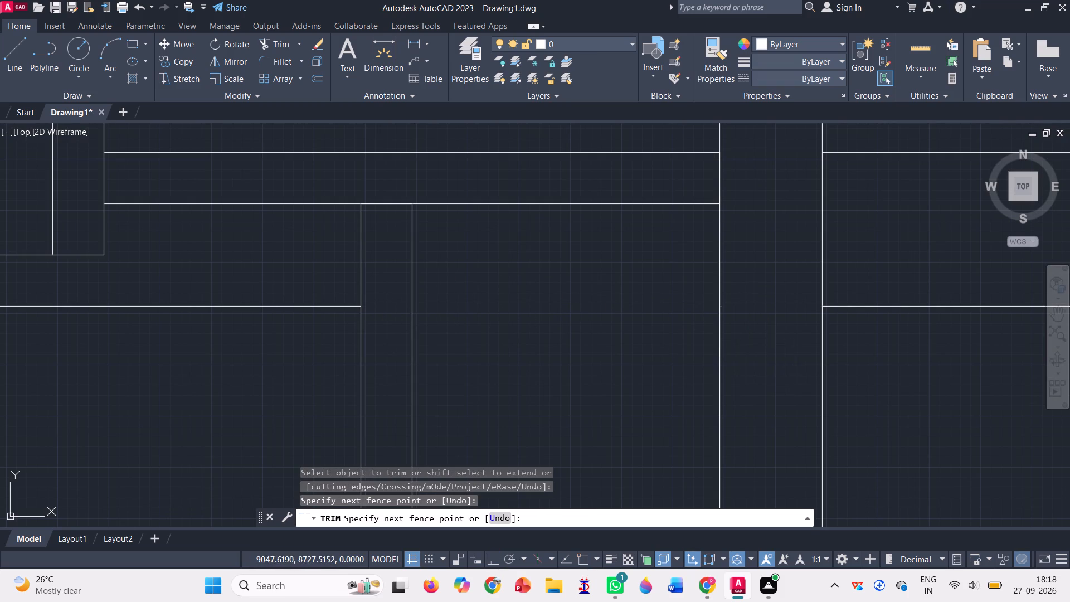
Move the small room's wall lines and the two wall lines above them about 250 down, level with the upper-left room's bottom line.
scroll(548, 287, down, 4)
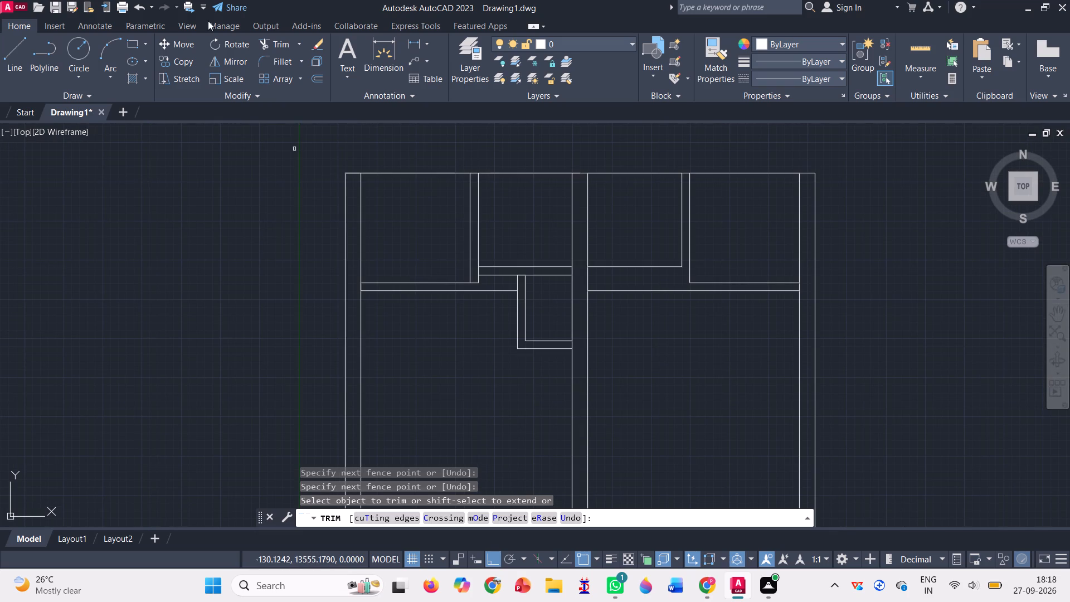
scroll(411, 237, down, 1)
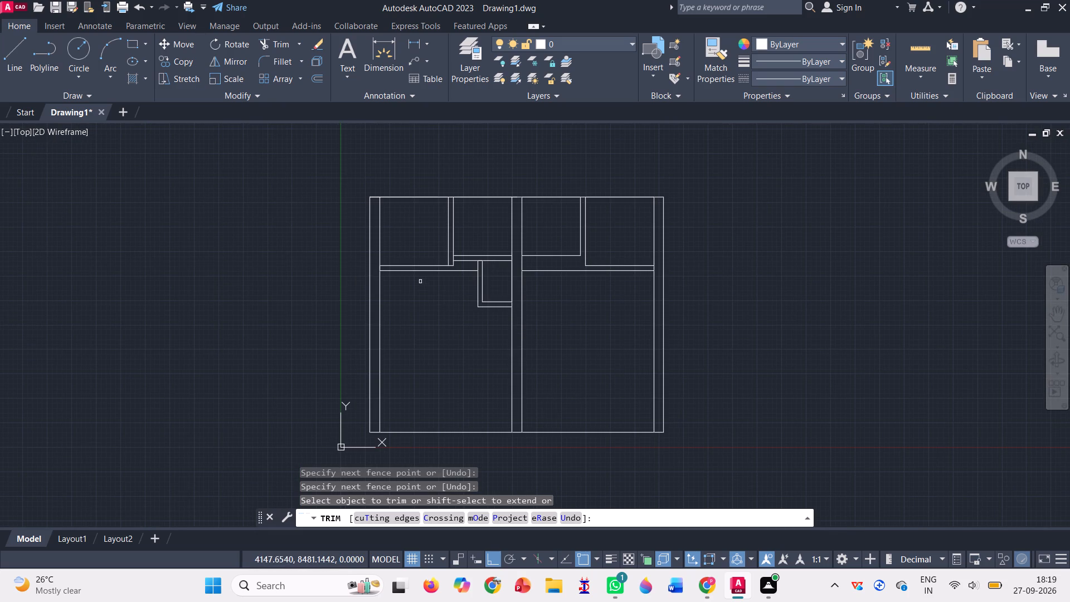
scroll(420, 281, up, 1)
click(13, 57)
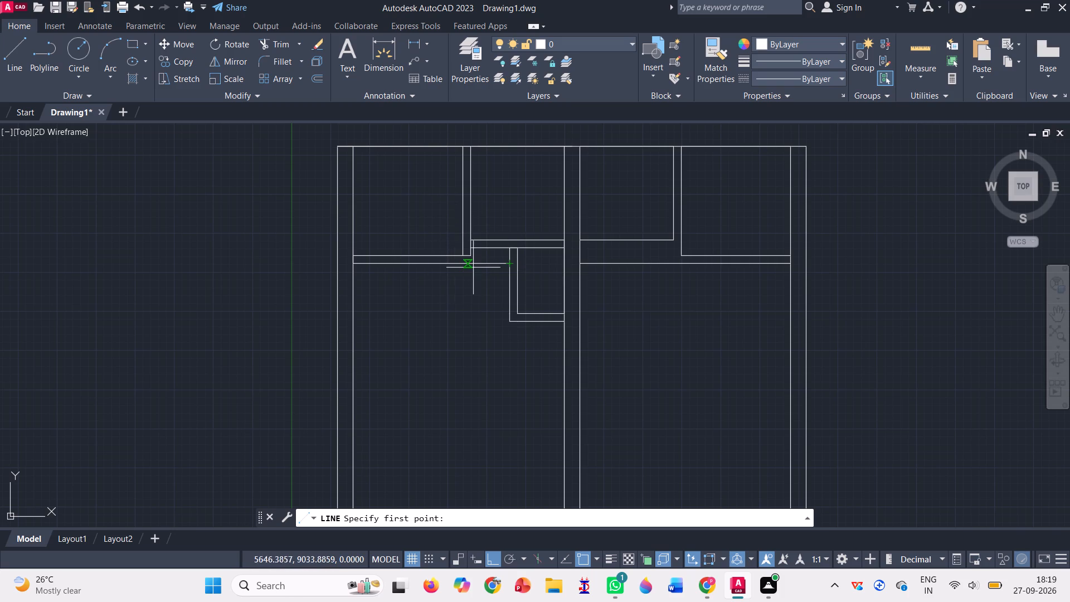
click(182, 48)
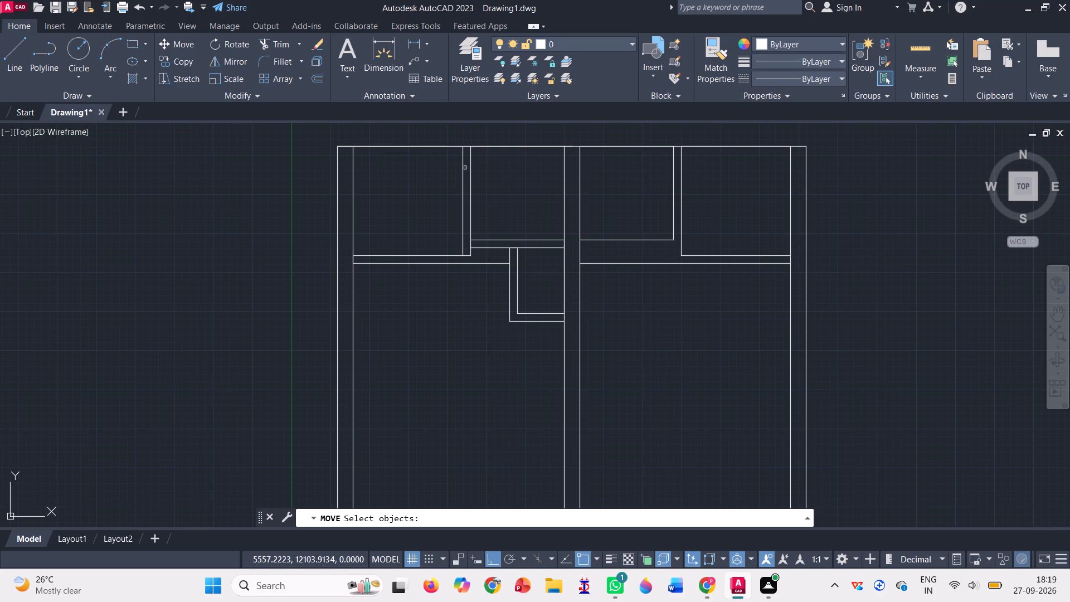
scroll(490, 214, up, 2)
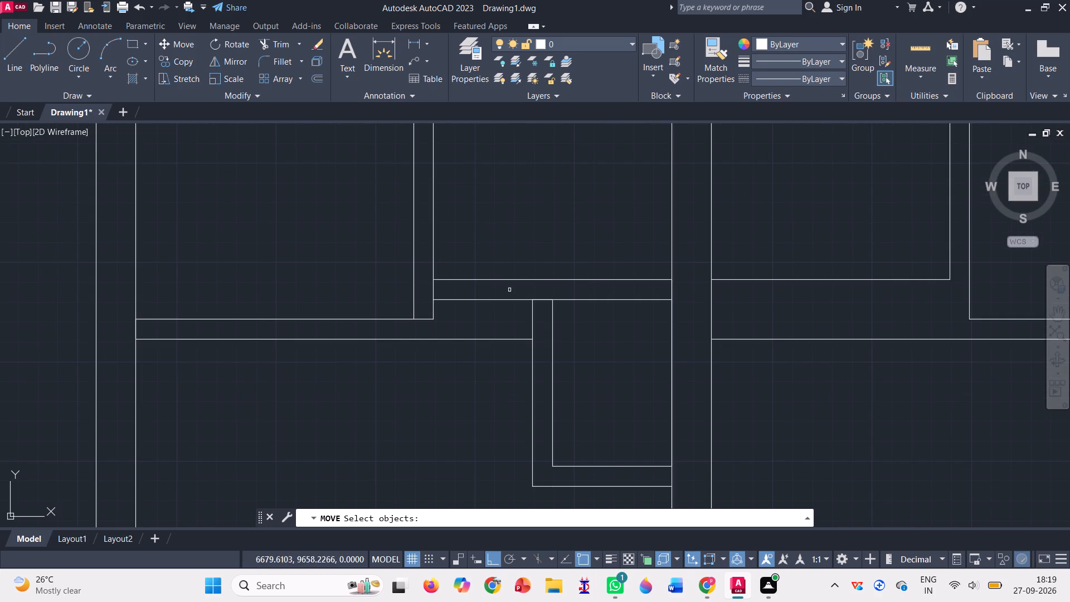
click(498, 281)
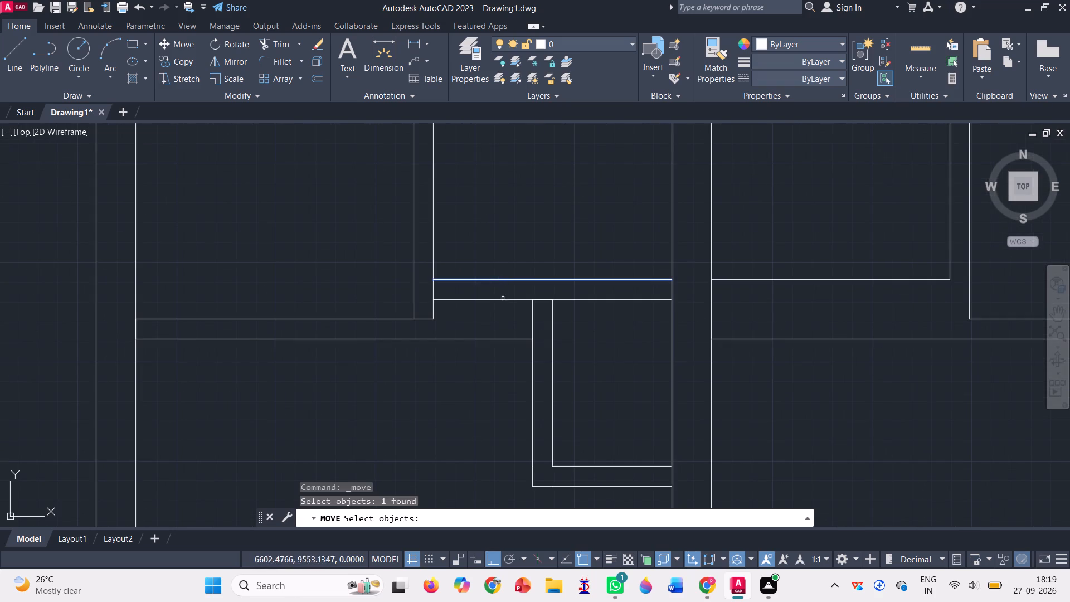
click(511, 302)
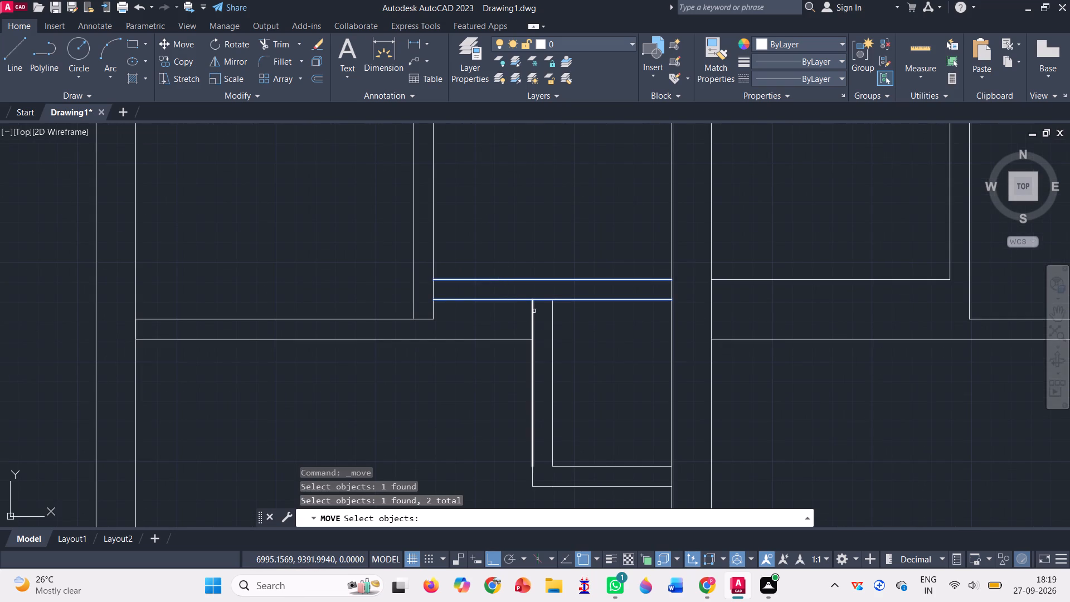
click(534, 313)
click(551, 327)
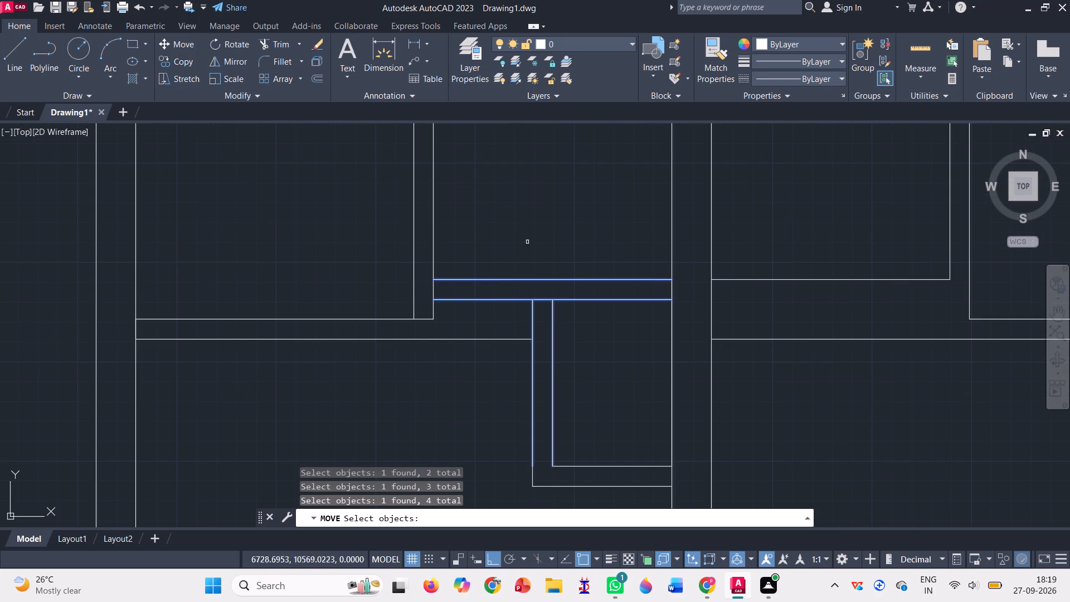
scroll(597, 444, down, 1)
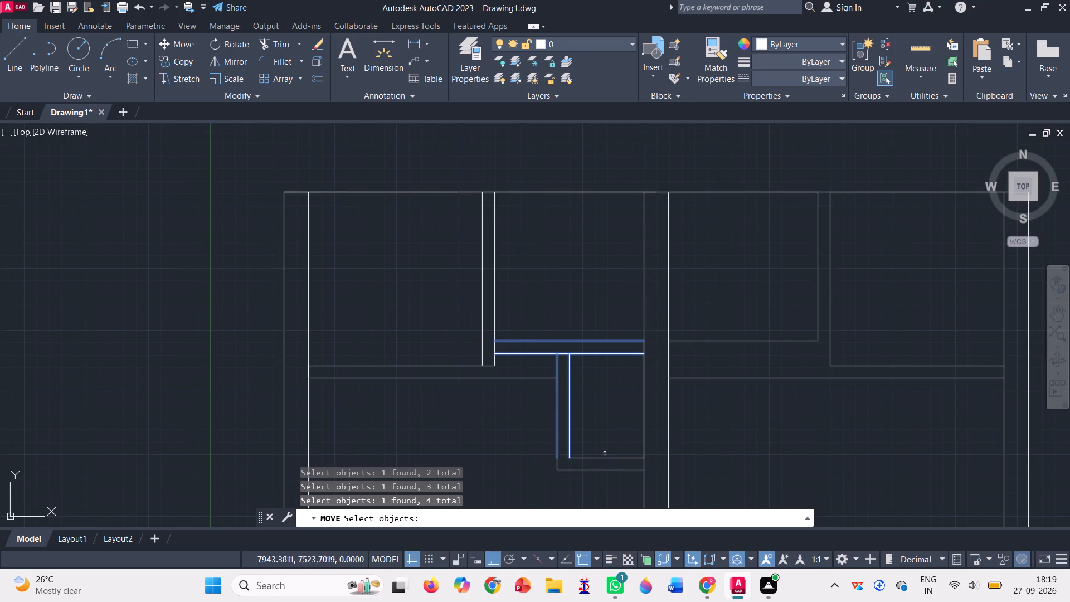
click(613, 457)
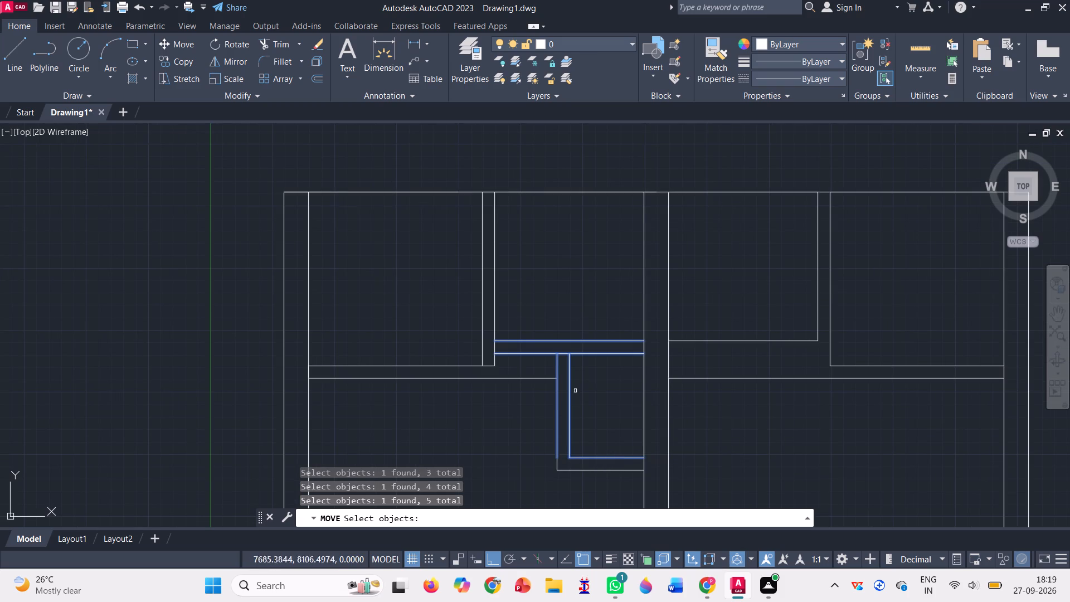
scroll(562, 480, up, 2)
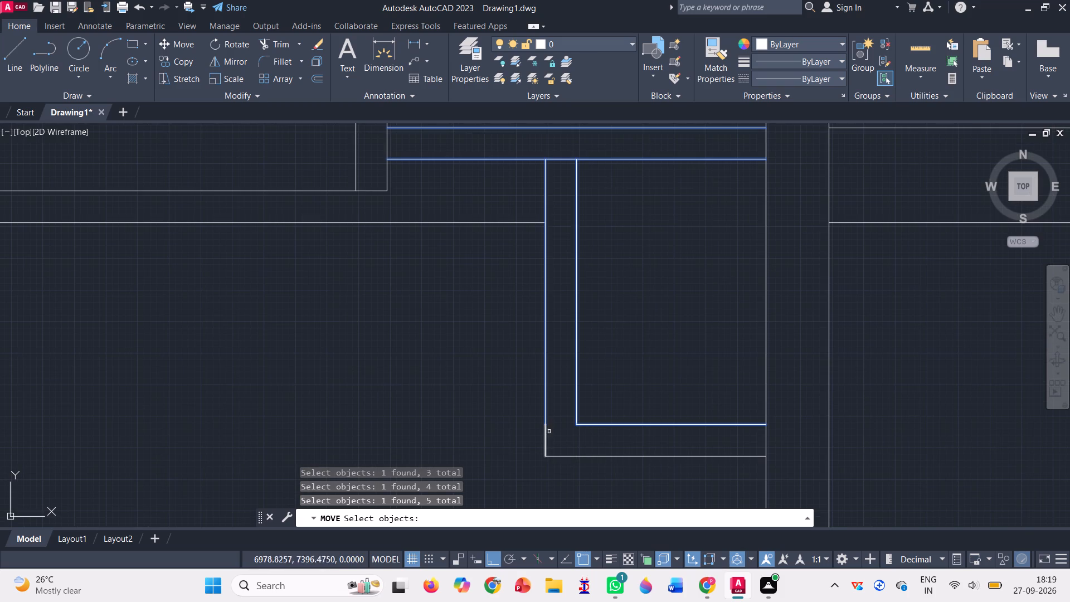
click(546, 434)
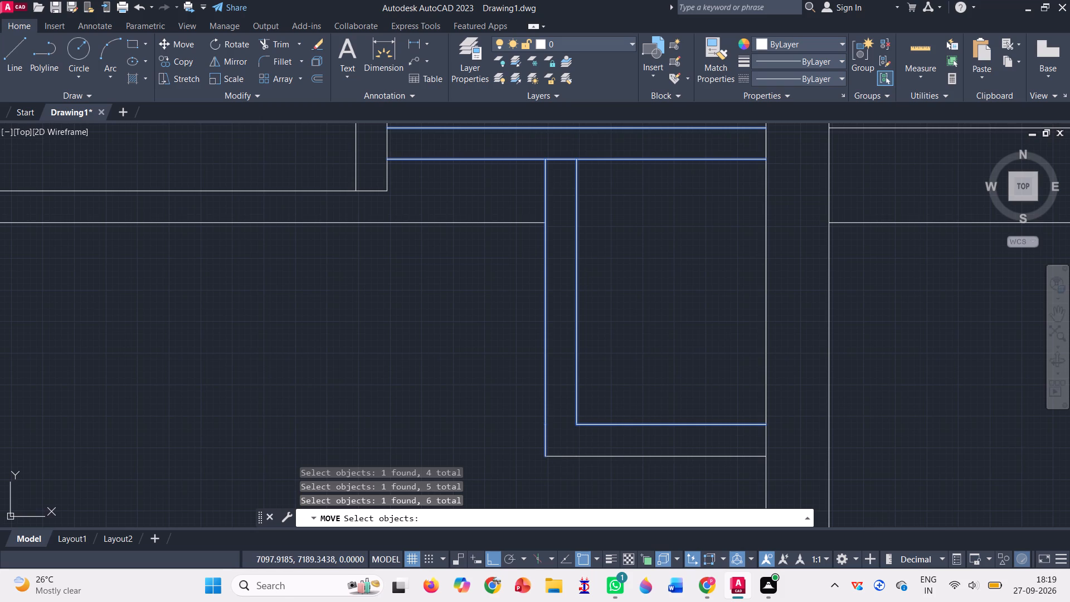
click(560, 456)
click(599, 459)
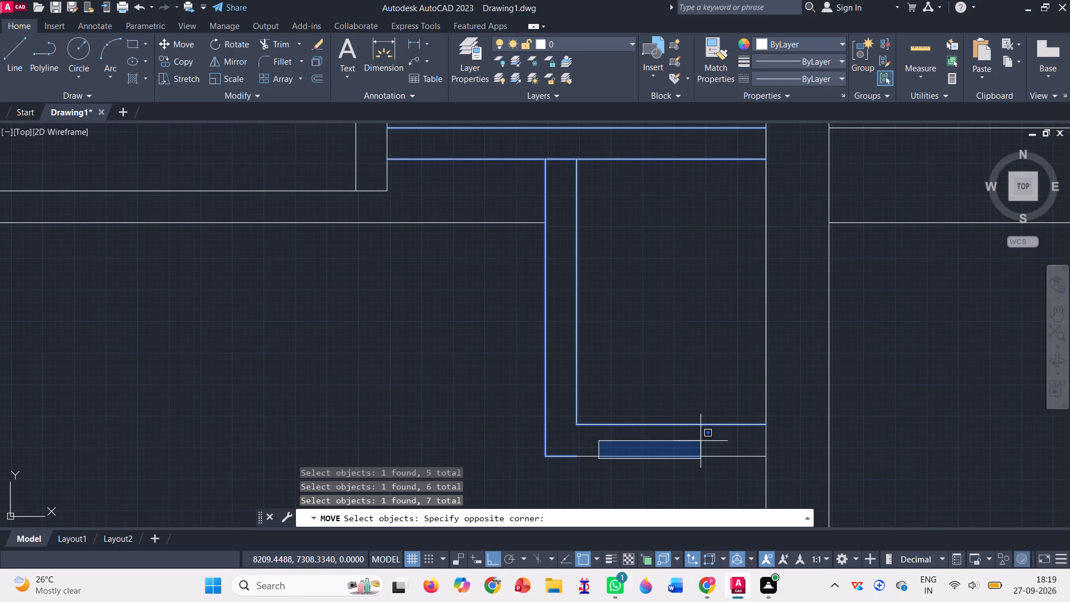
click(697, 448)
click(706, 457)
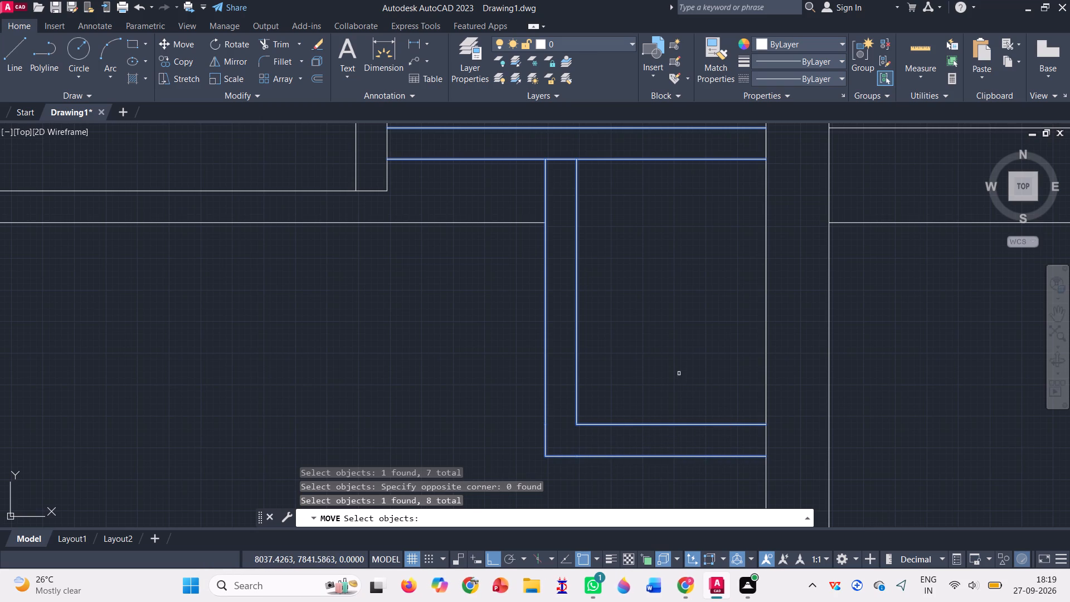
key(Return)
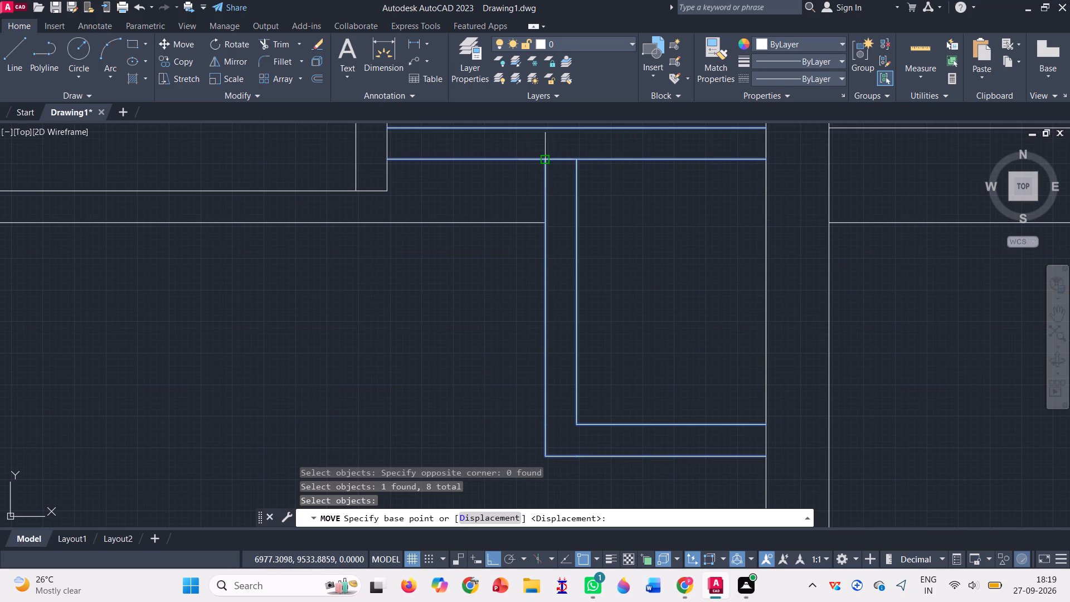
click(543, 162)
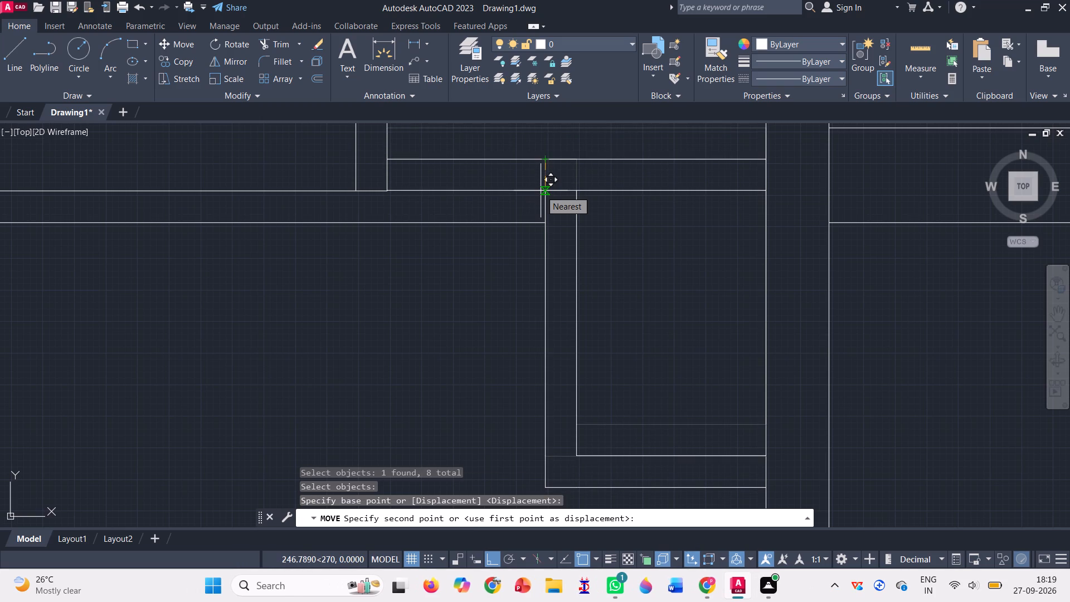
scroll(539, 192, up, 1)
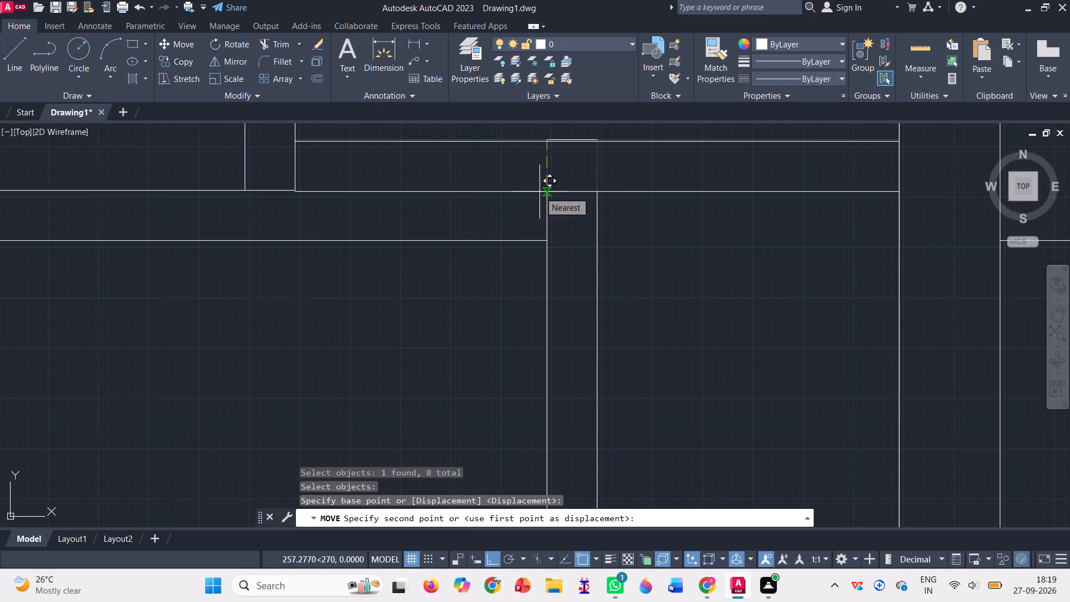
scroll(539, 192, up, 1)
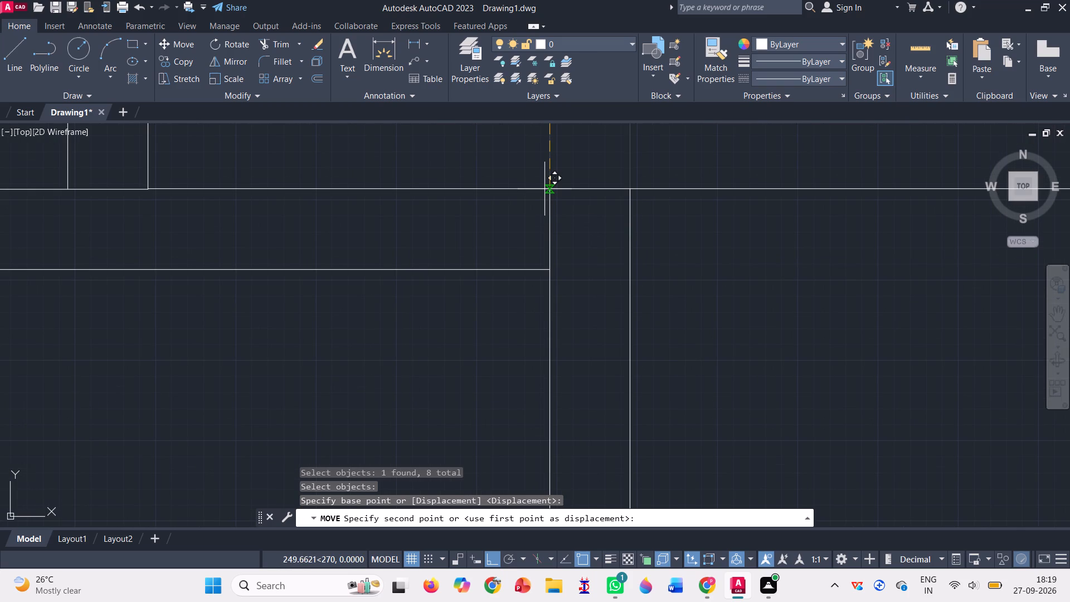
click(544, 189)
Move the small room's six wall lines and the two wall lines above them onto the end of the upper-left room's bottom line.
scroll(544, 189, down, 2)
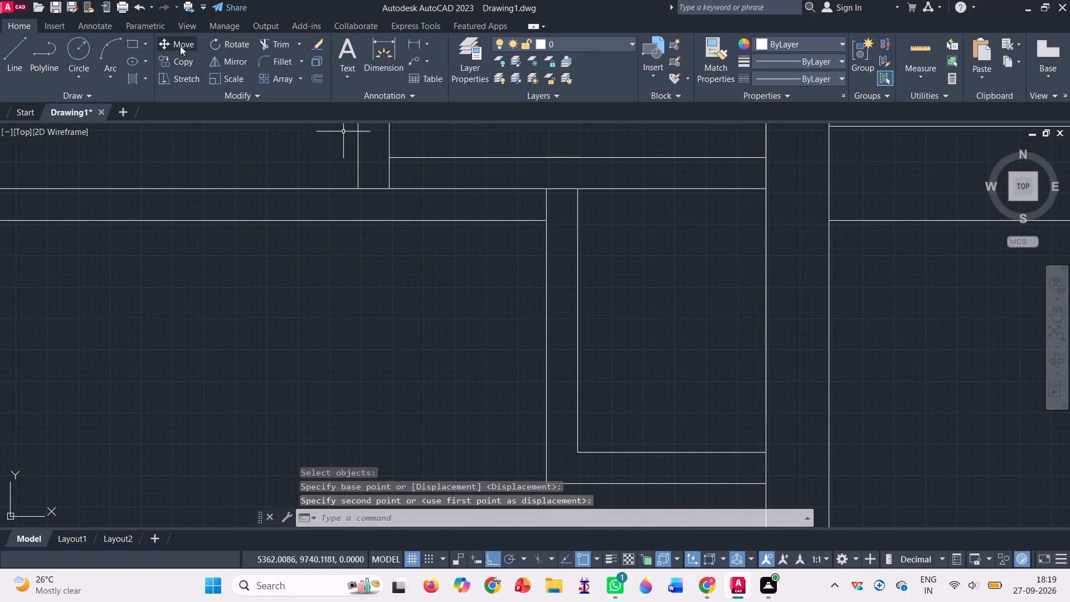
click(186, 50)
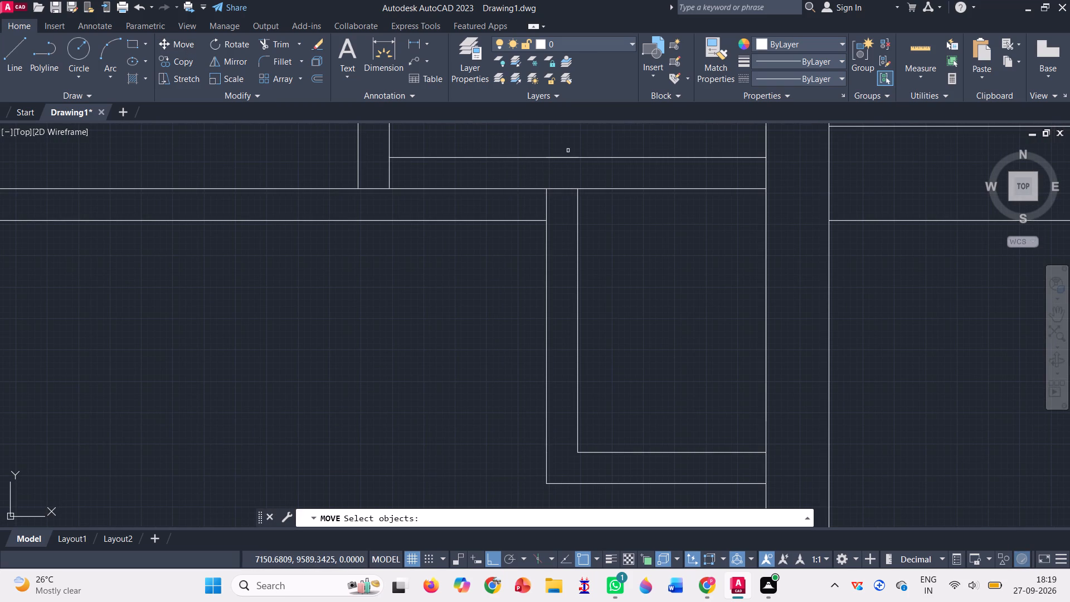
drag(420, 153, 443, 192)
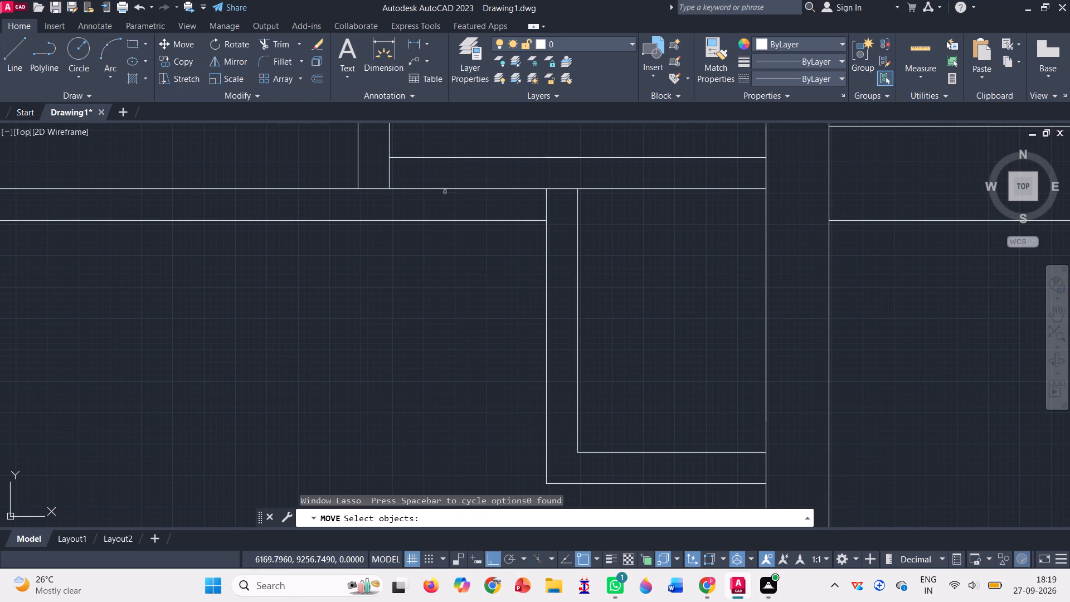
double_click(381, 134)
drag(380, 134, 698, 187)
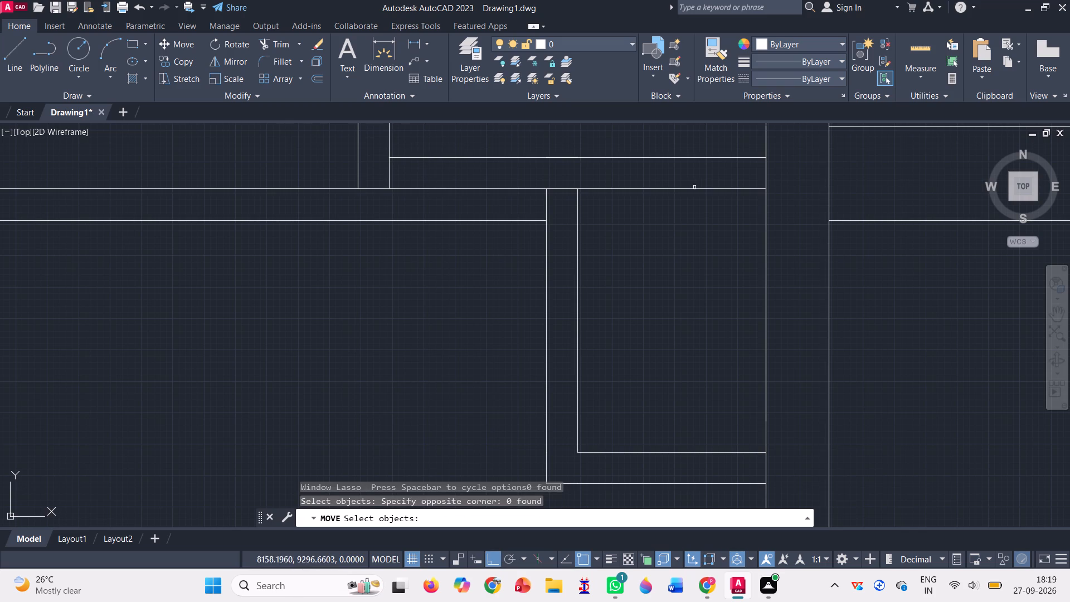
click(693, 188)
click(683, 157)
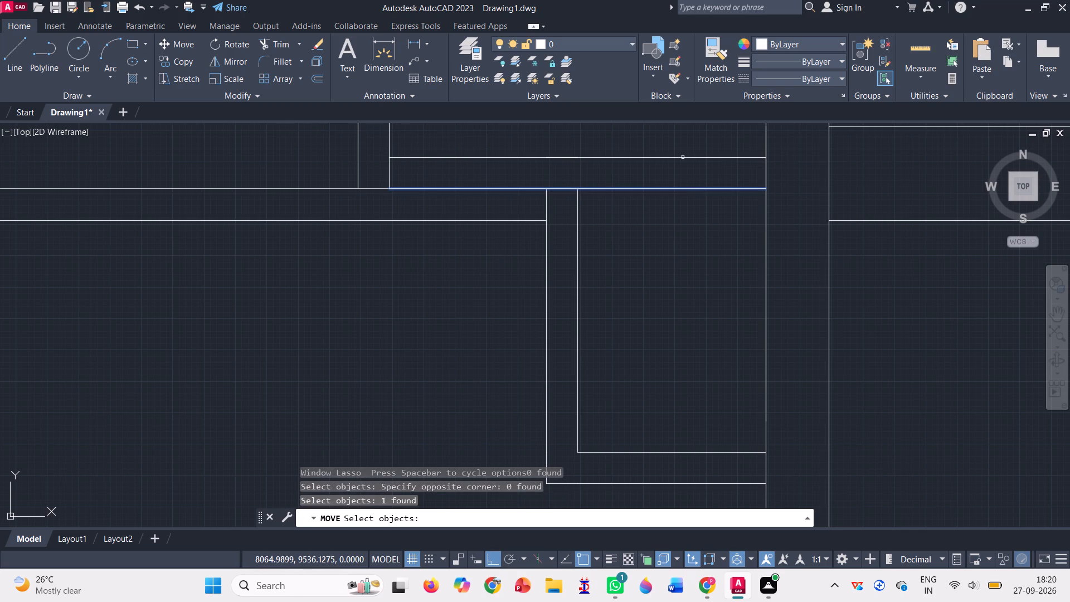
click(578, 243)
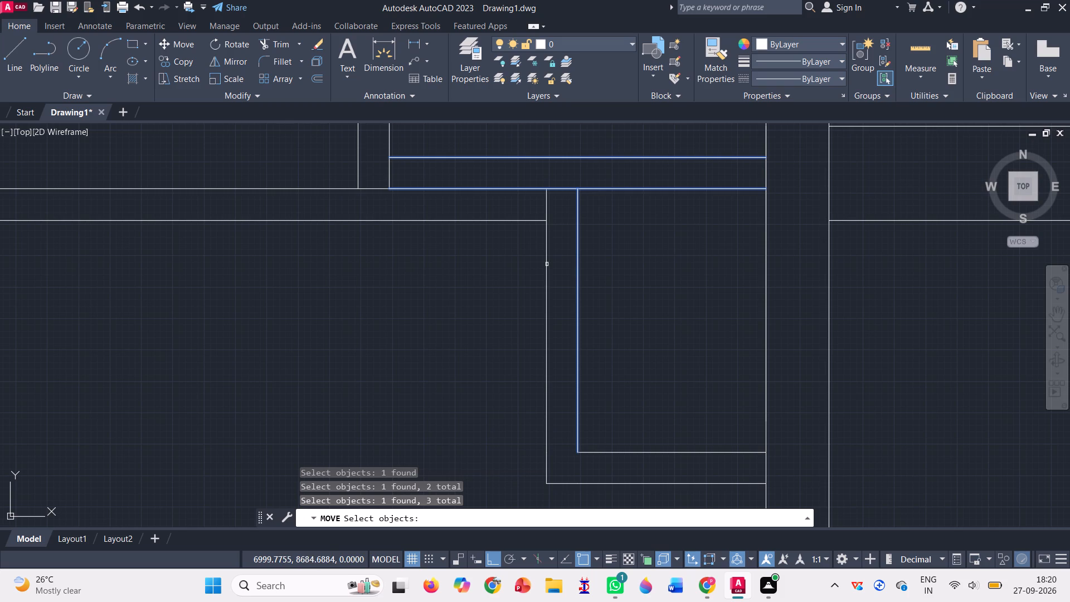
click(547, 264)
scroll(451, 328, down, 2)
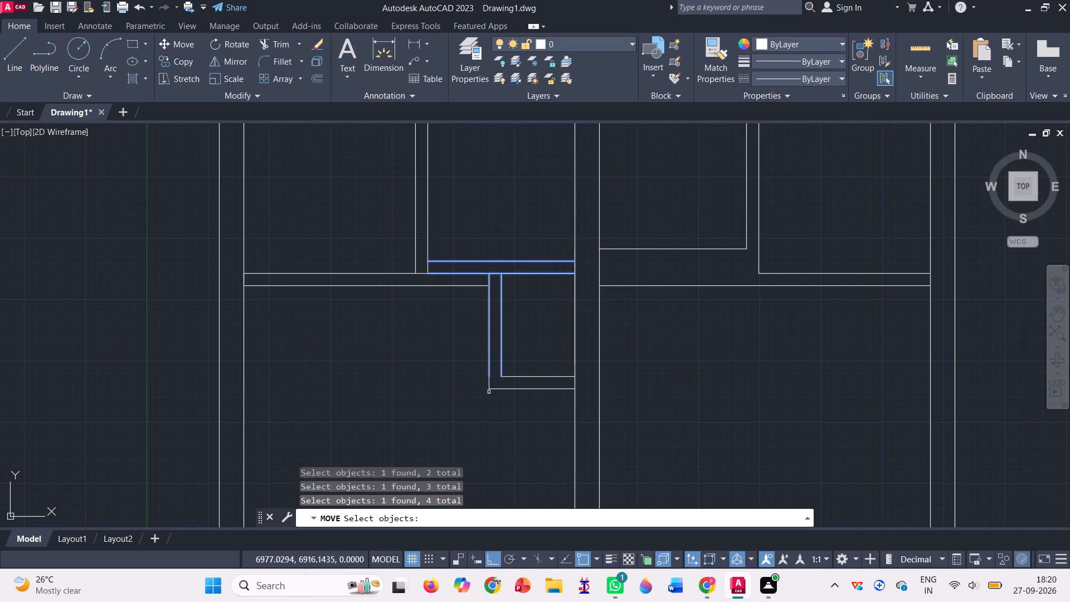
scroll(499, 386, up, 3)
click(445, 372)
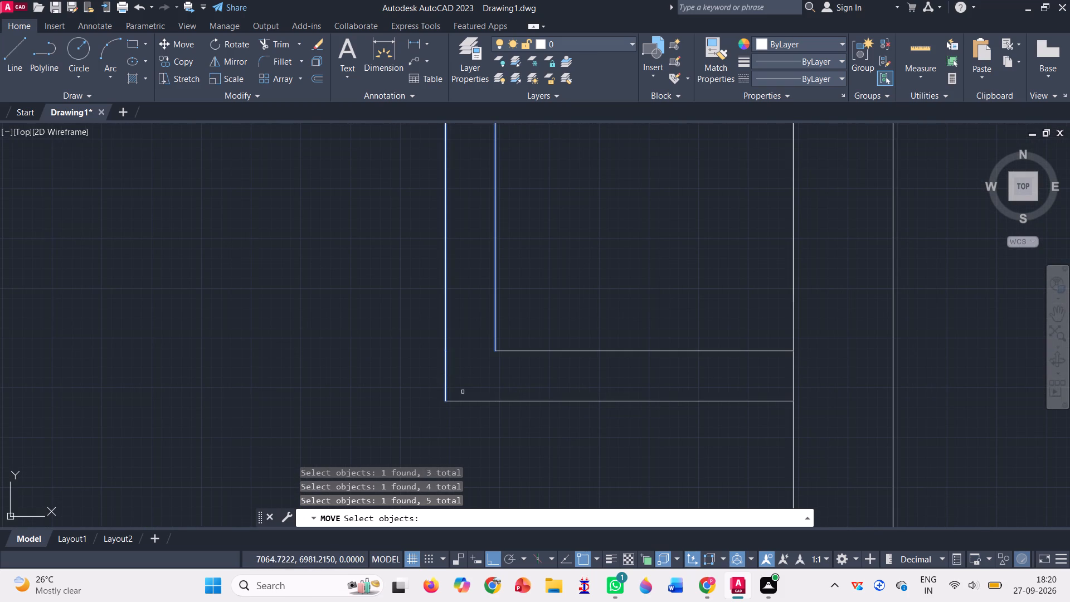
click(476, 402)
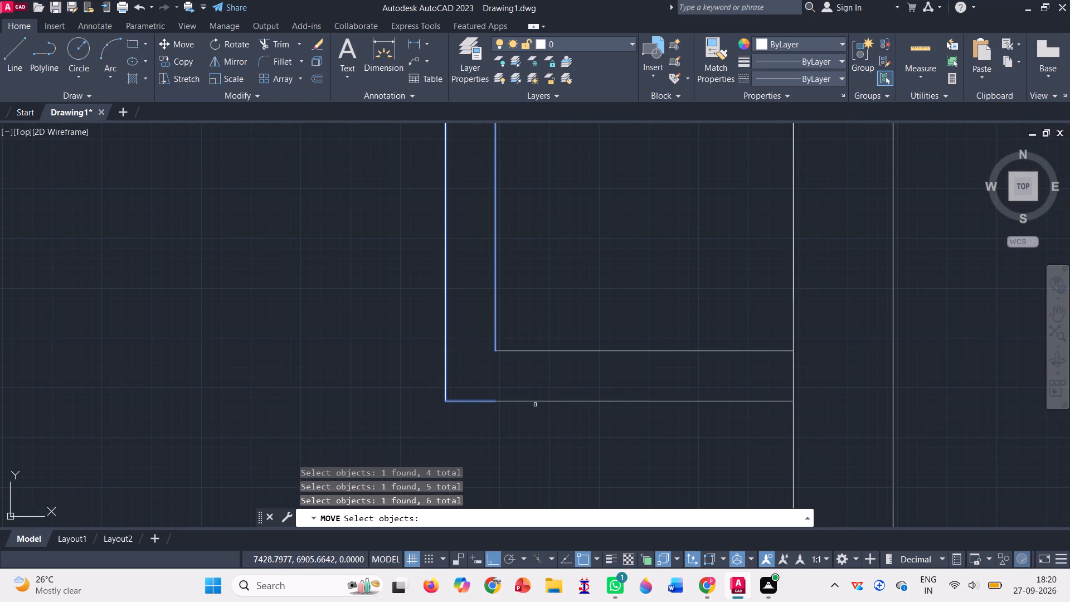
click(537, 401)
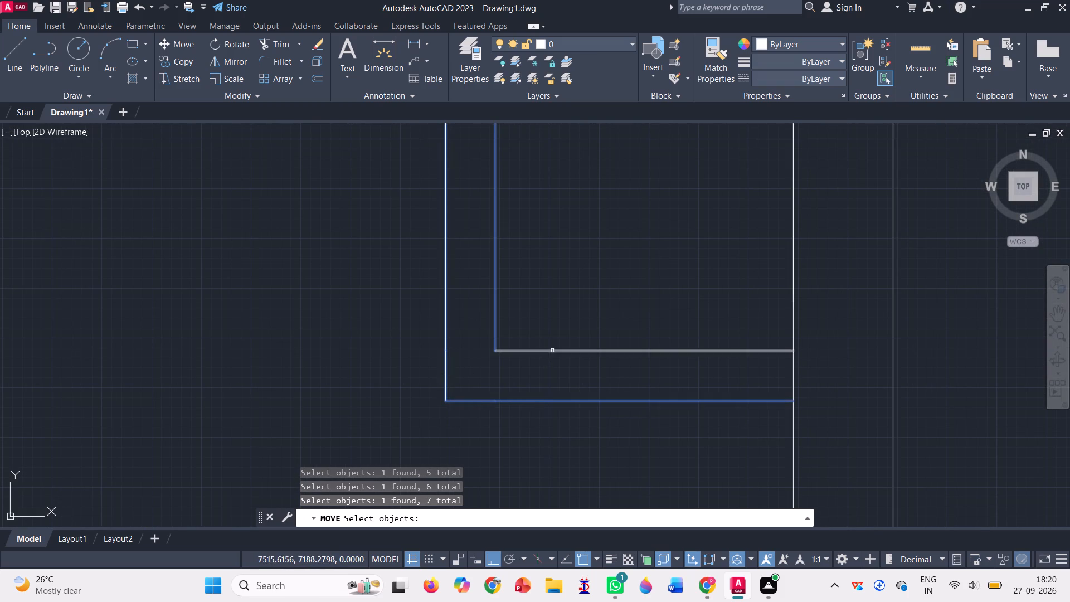
click(552, 351)
scroll(537, 331, down, 3)
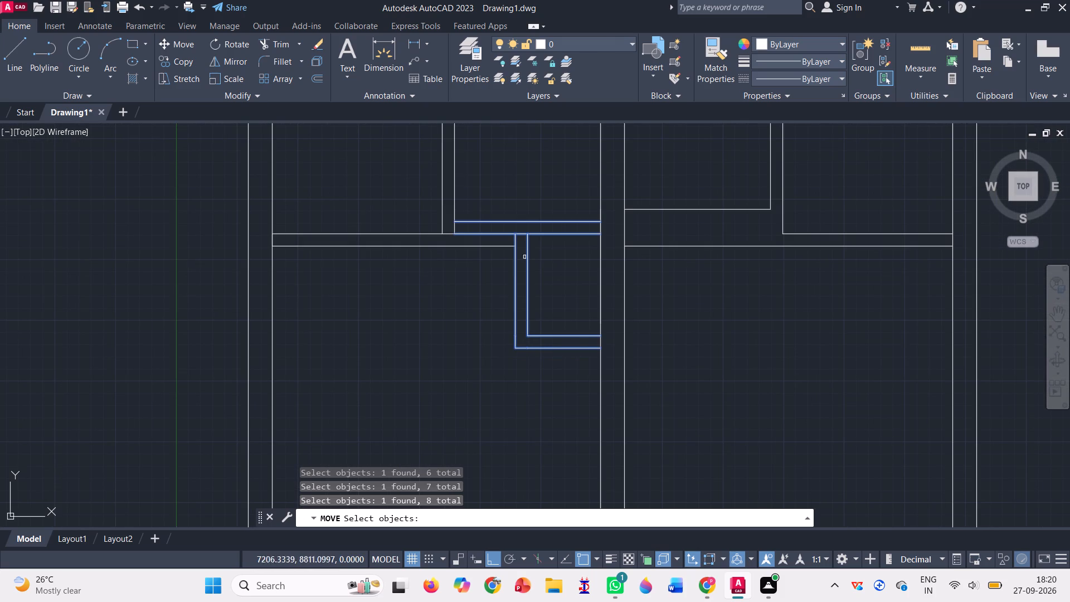
scroll(451, 208, up, 2)
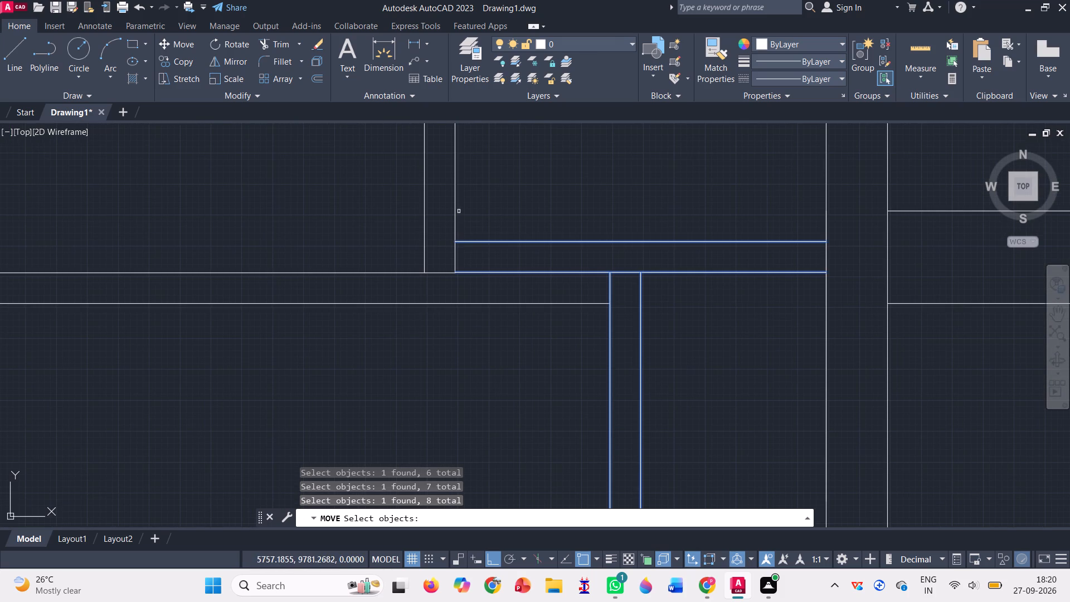
key(Return)
scroll(453, 264, up, 3)
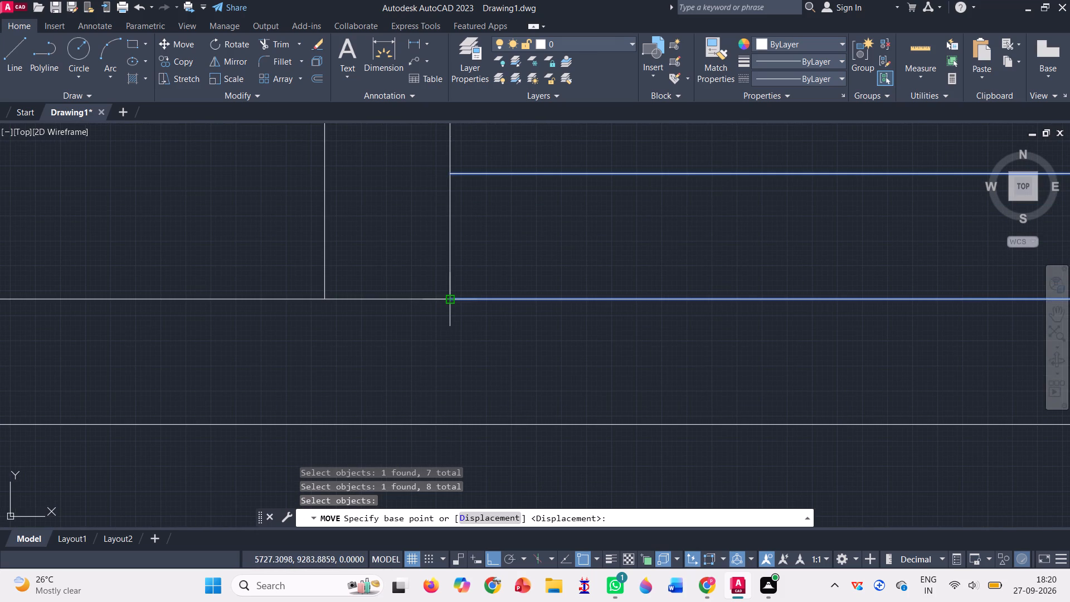
click(453, 299)
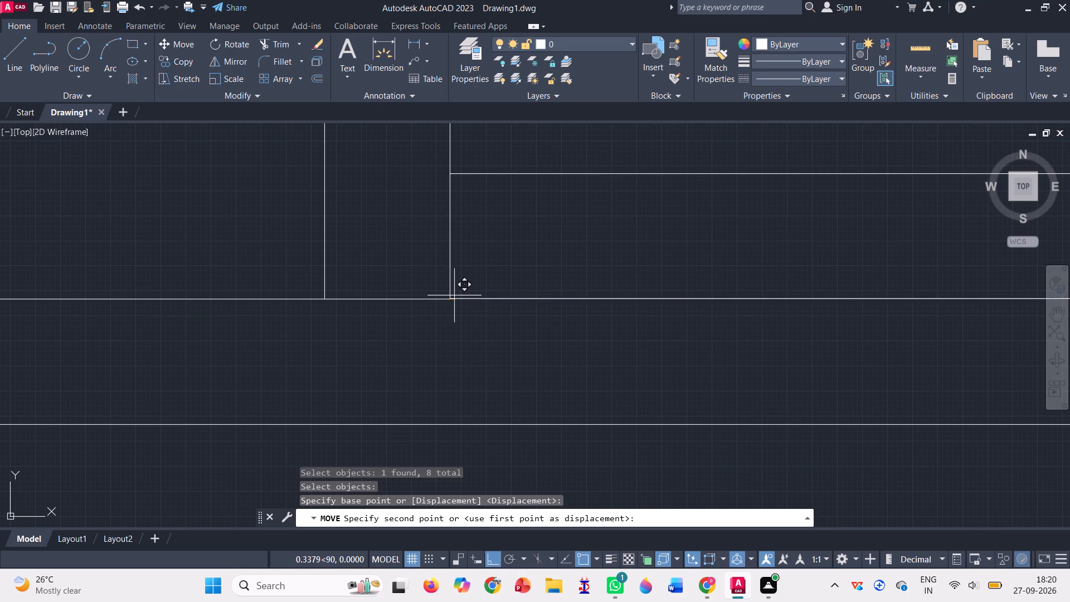
click(447, 300)
scroll(446, 281, down, 2)
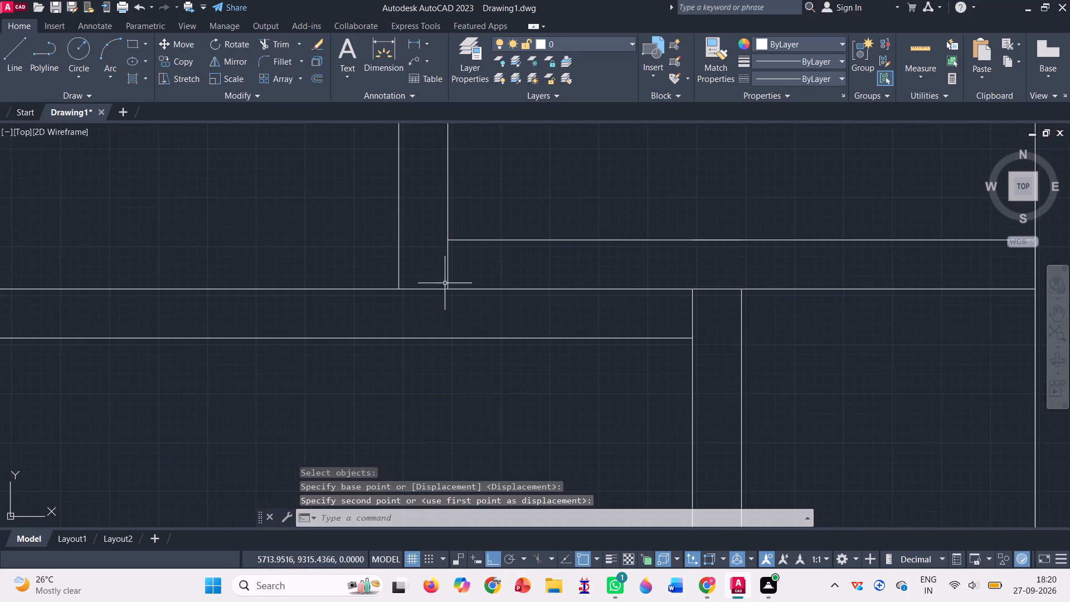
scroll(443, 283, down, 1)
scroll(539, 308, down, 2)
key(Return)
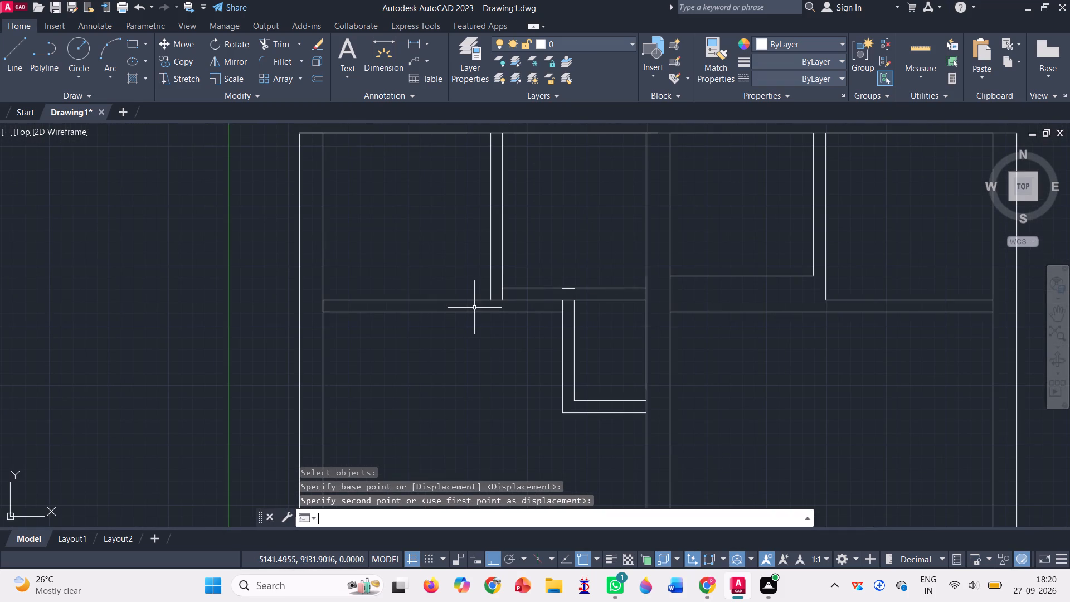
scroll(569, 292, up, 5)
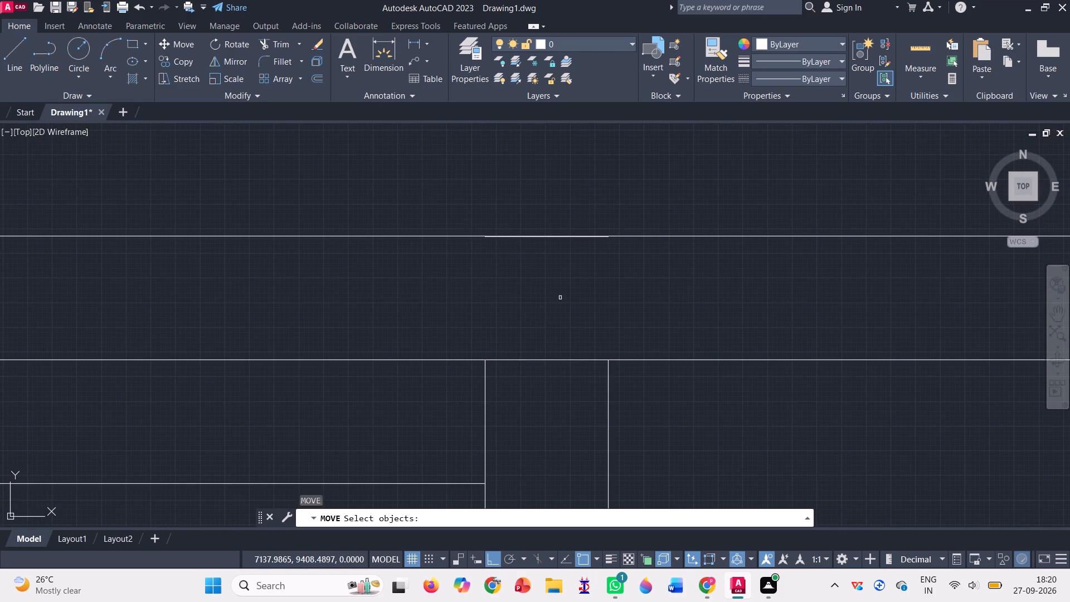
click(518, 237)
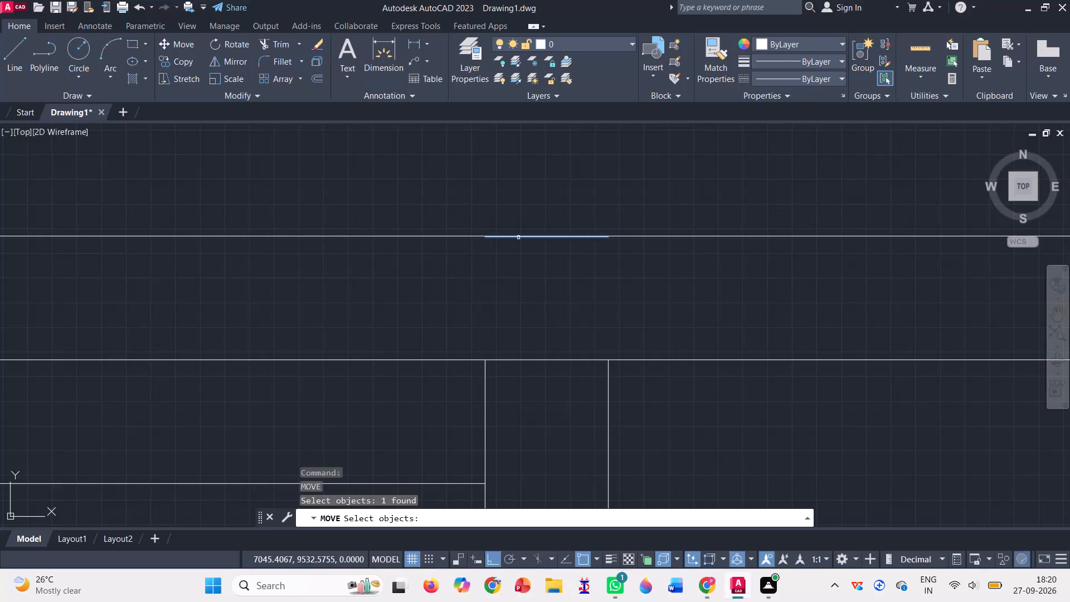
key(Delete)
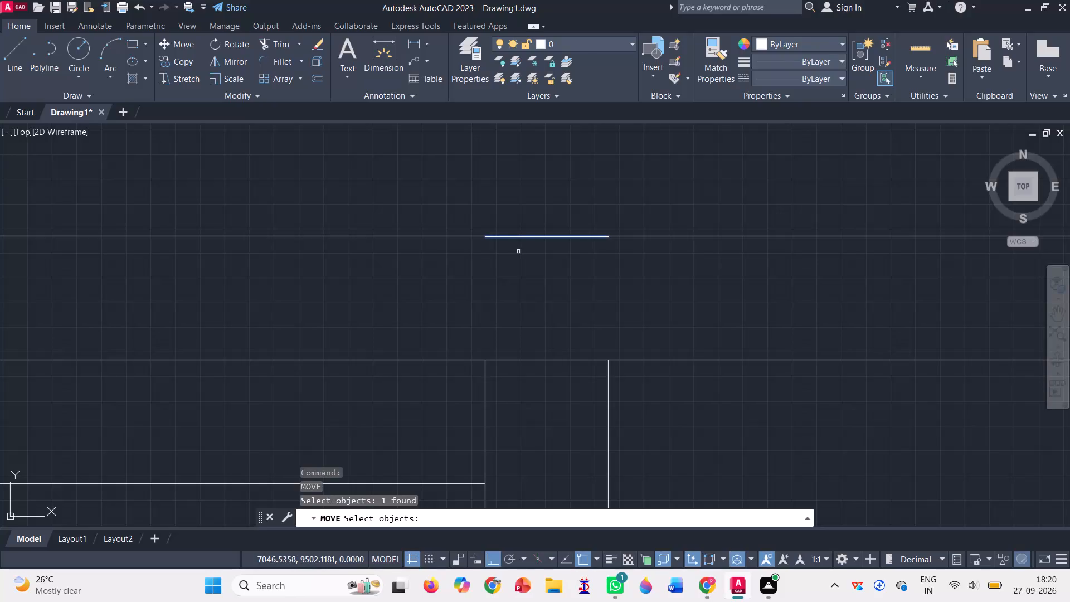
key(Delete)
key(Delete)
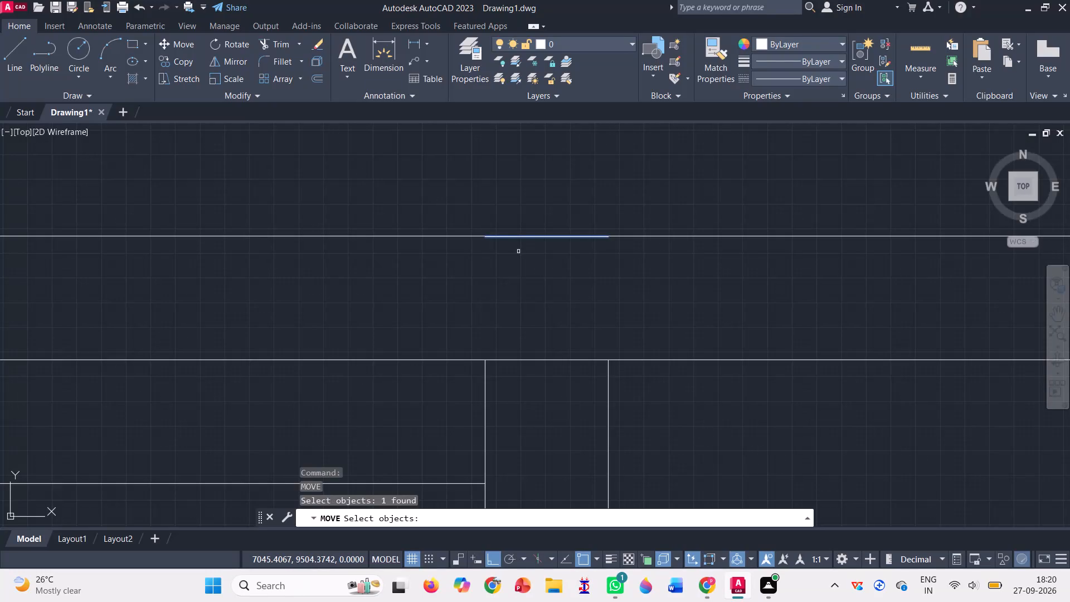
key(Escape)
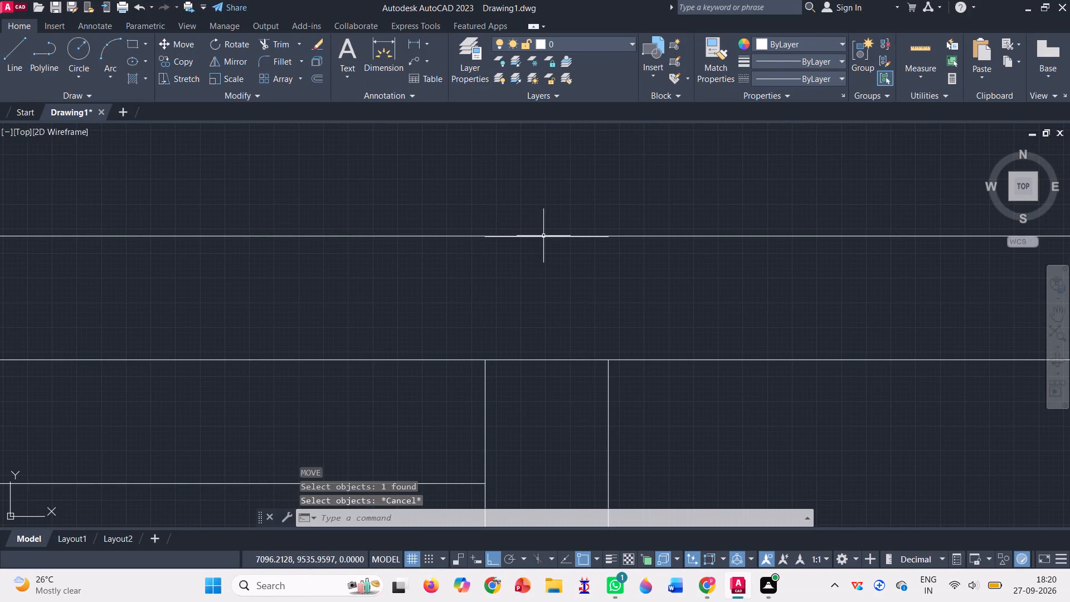
Erase the short leftover line lying along the upper wall line above the small room's side wall.
click(543, 236)
key(Delete)
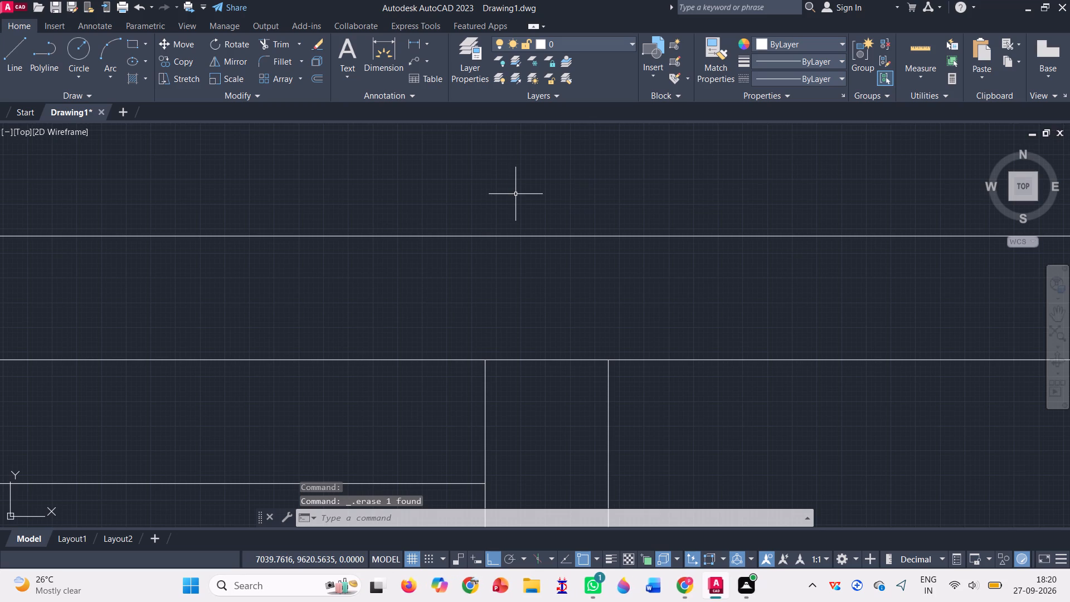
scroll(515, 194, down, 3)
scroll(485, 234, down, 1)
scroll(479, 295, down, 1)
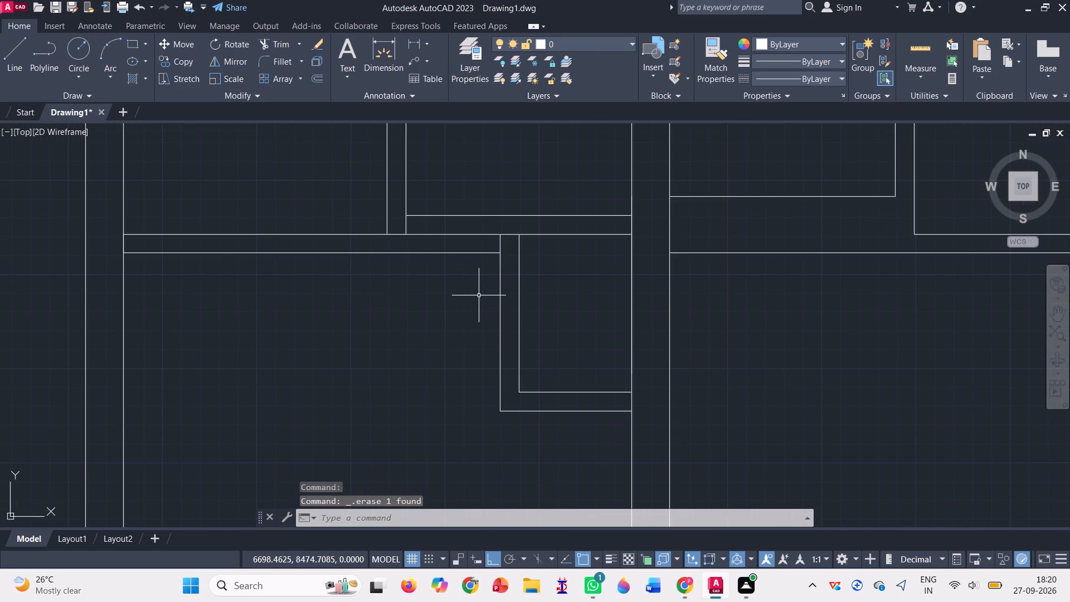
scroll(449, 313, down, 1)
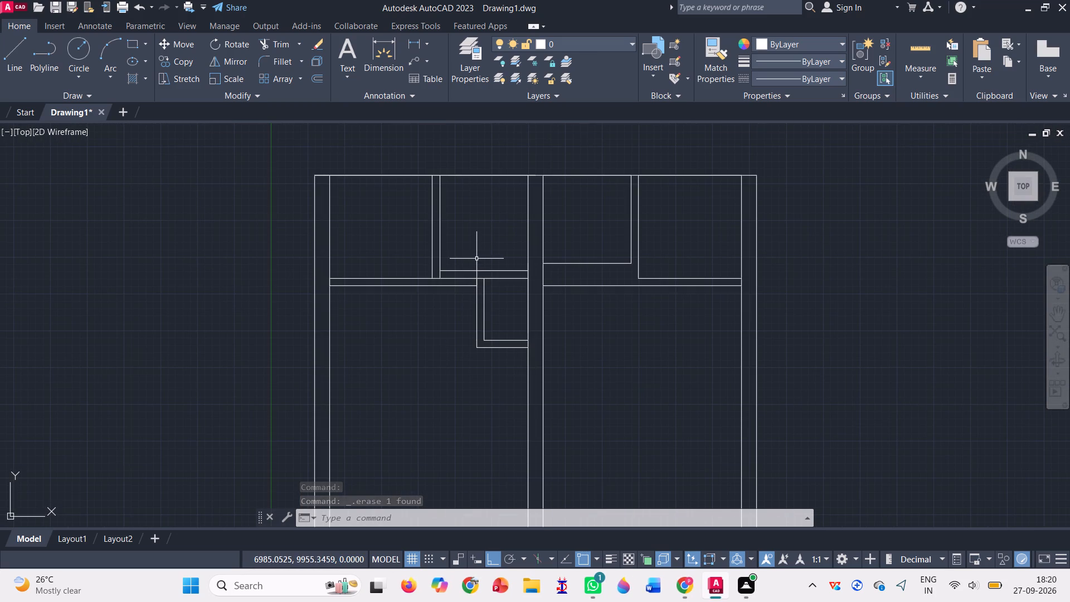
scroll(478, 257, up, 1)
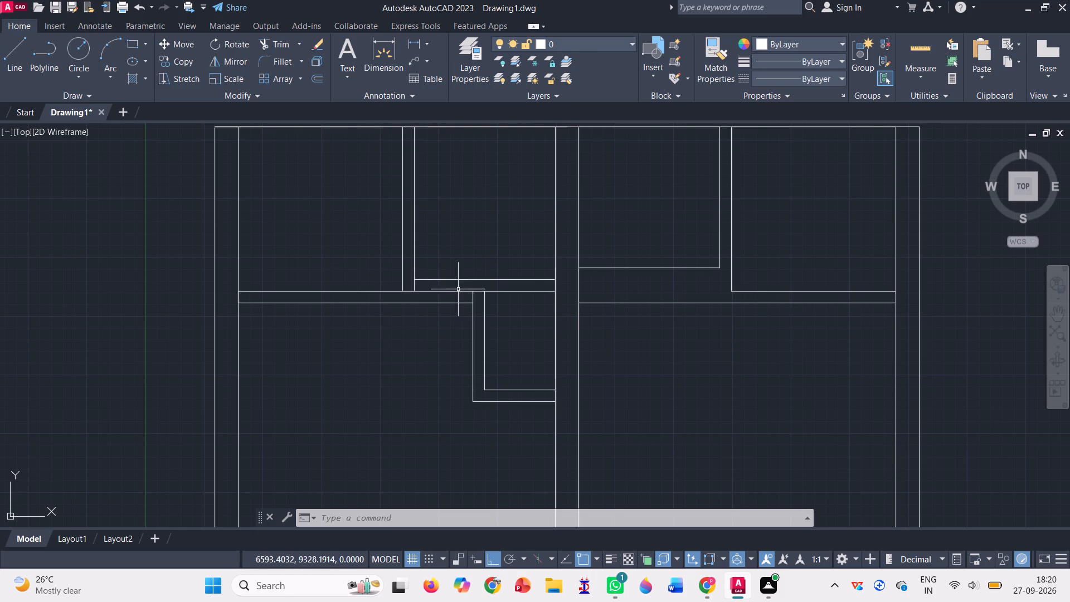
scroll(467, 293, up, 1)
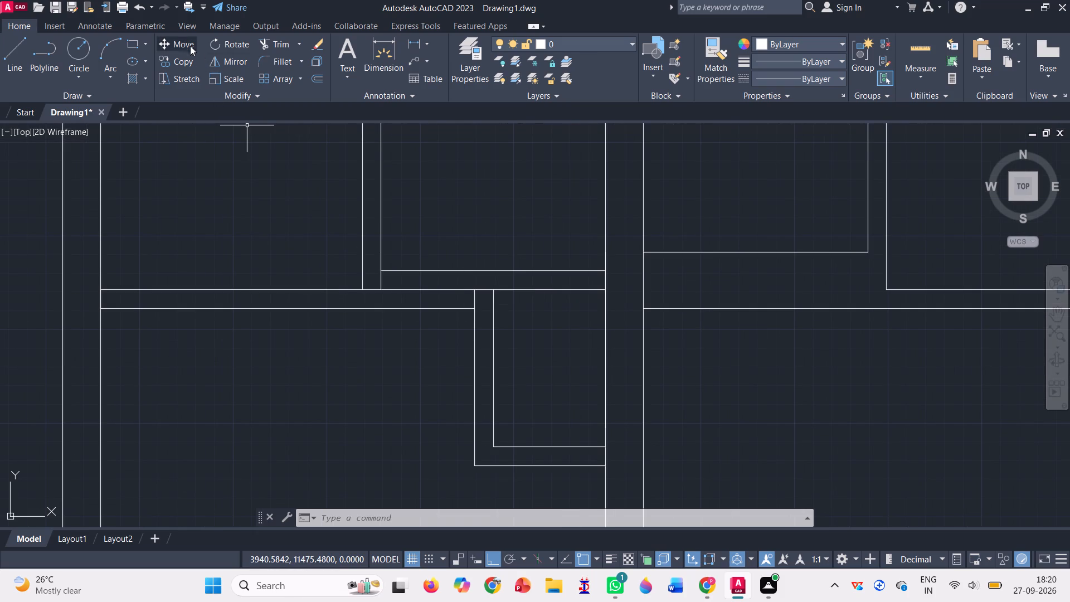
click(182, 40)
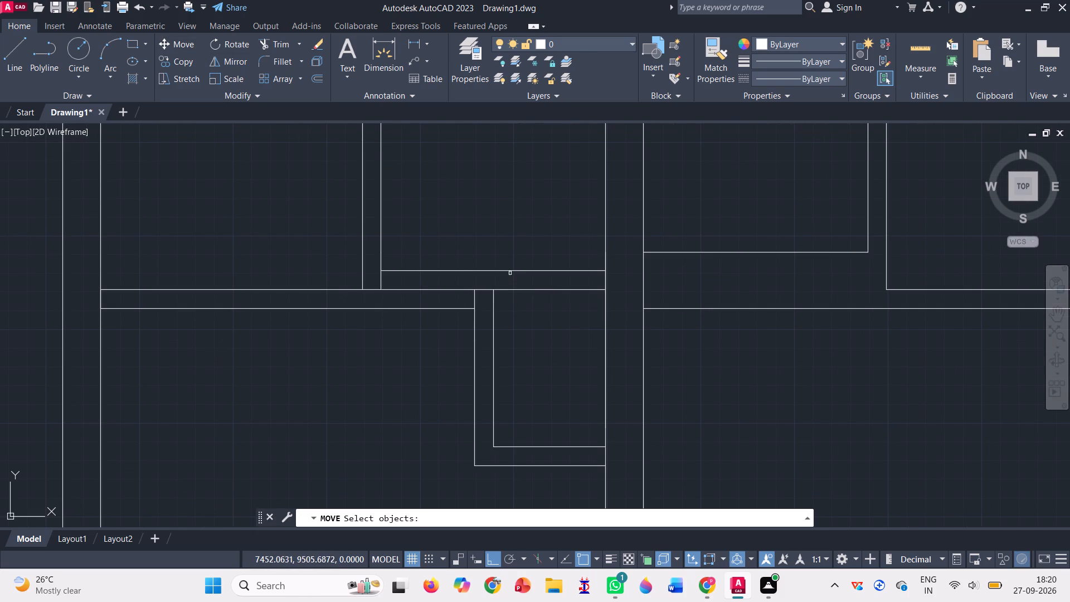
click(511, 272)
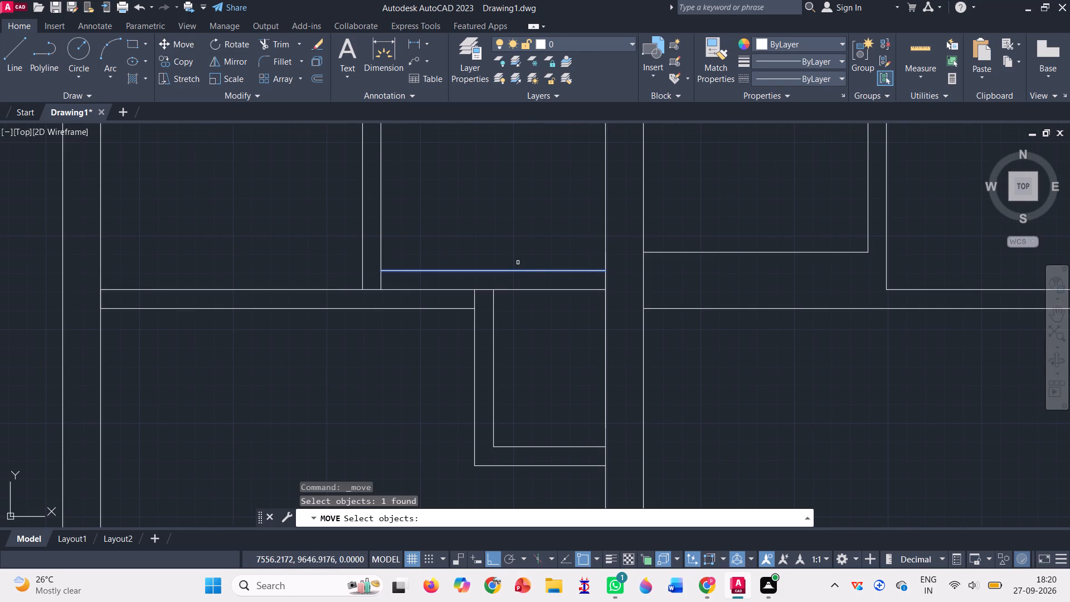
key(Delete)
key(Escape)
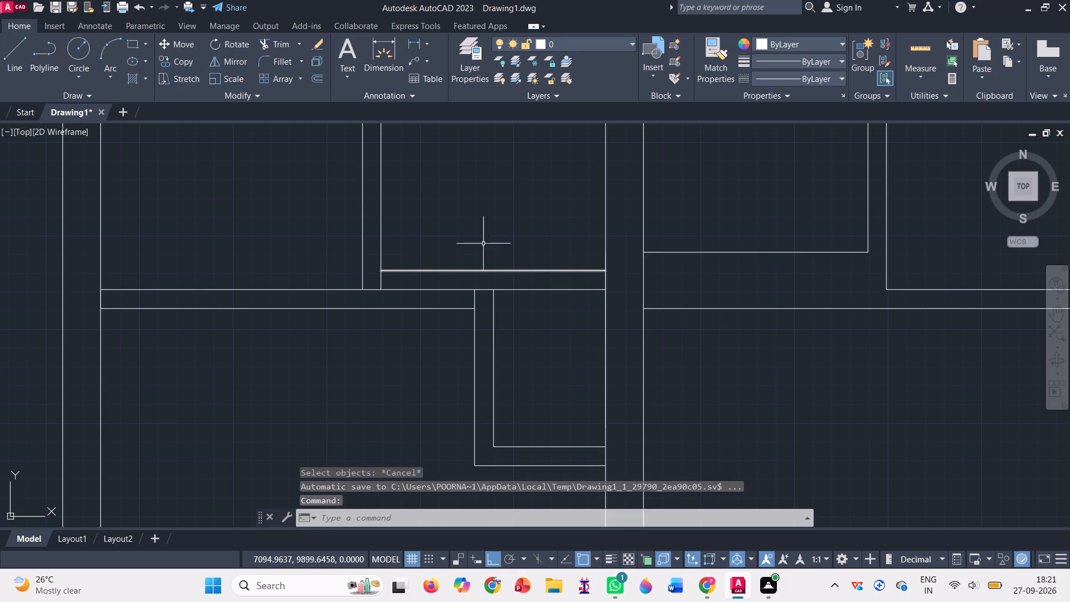
Move the small room's six wall lines and the two wall lines above them down 250, onto the end of the upper room's side line.
click(185, 46)
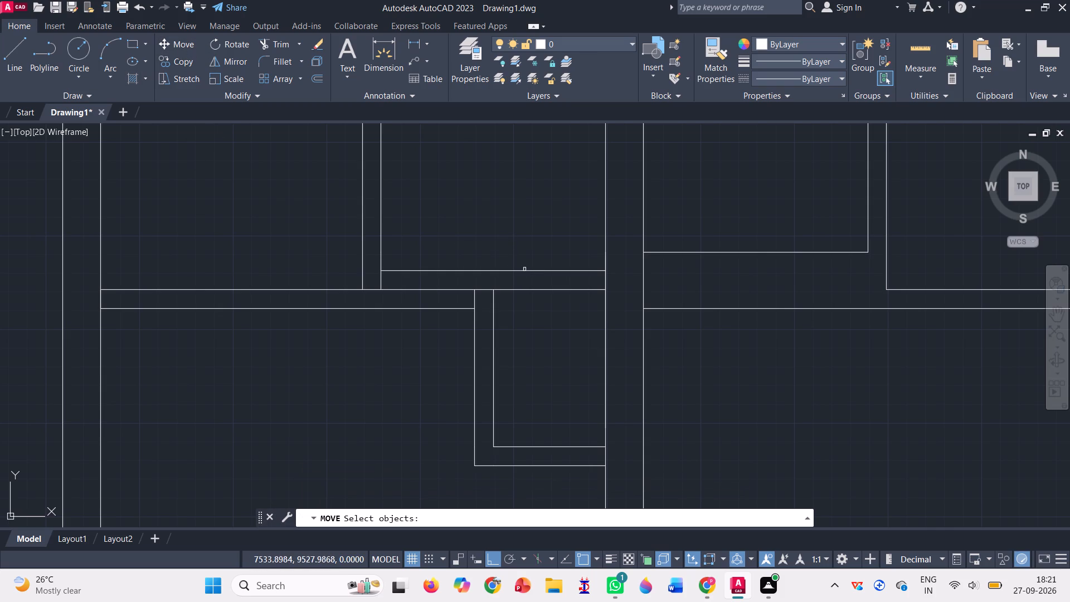
click(543, 269)
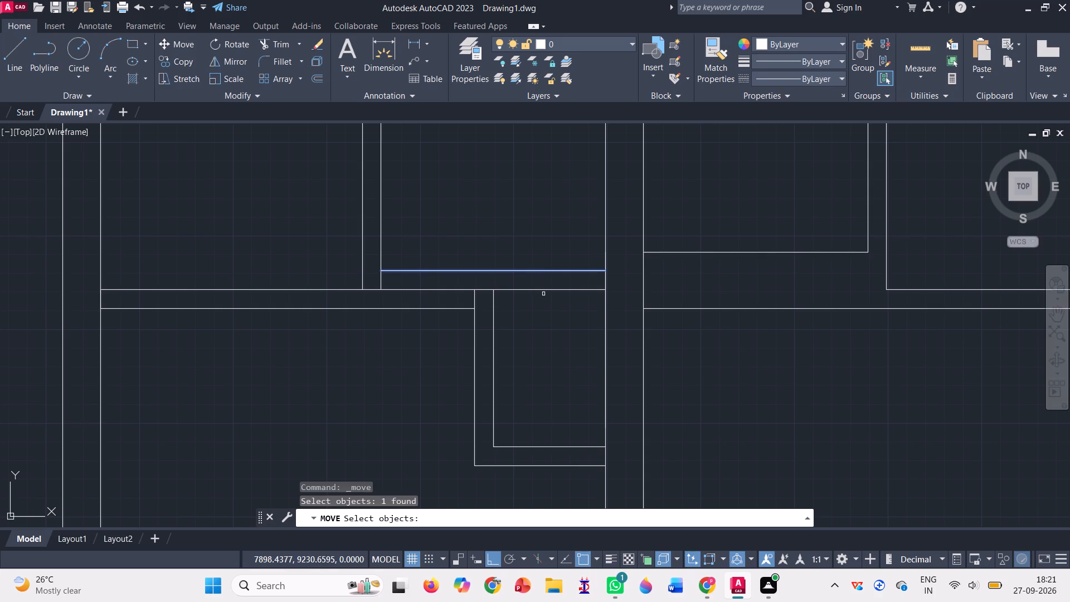
click(550, 289)
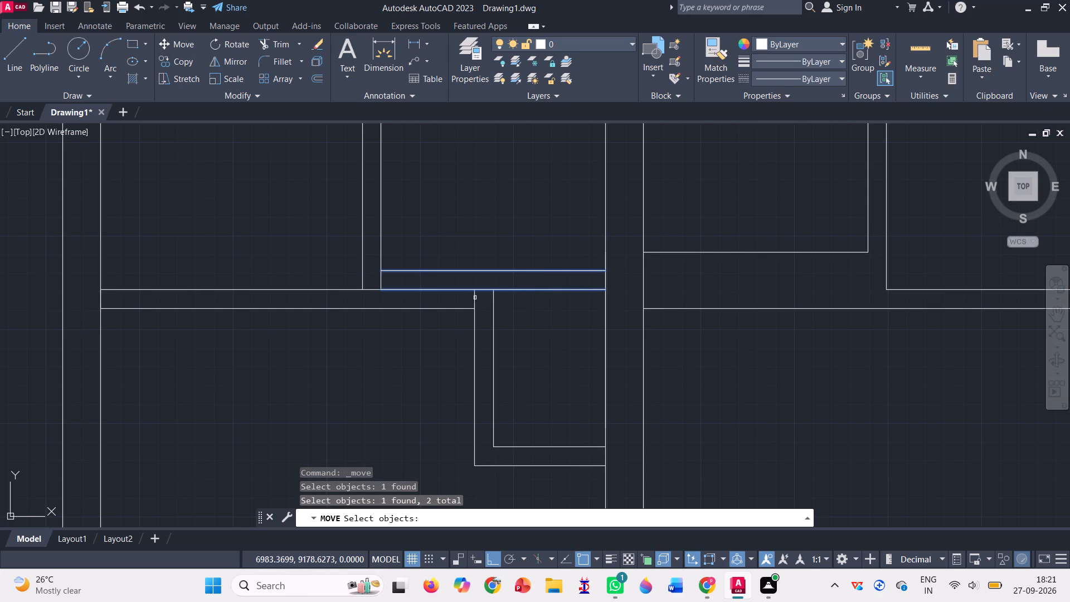
click(473, 299)
click(495, 317)
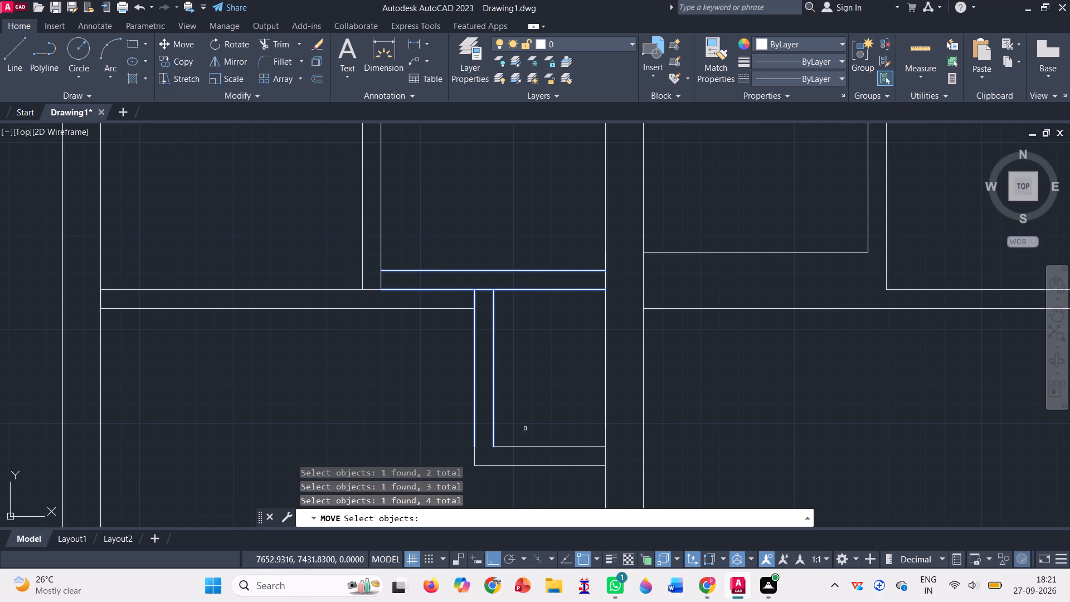
click(536, 450)
click(538, 441)
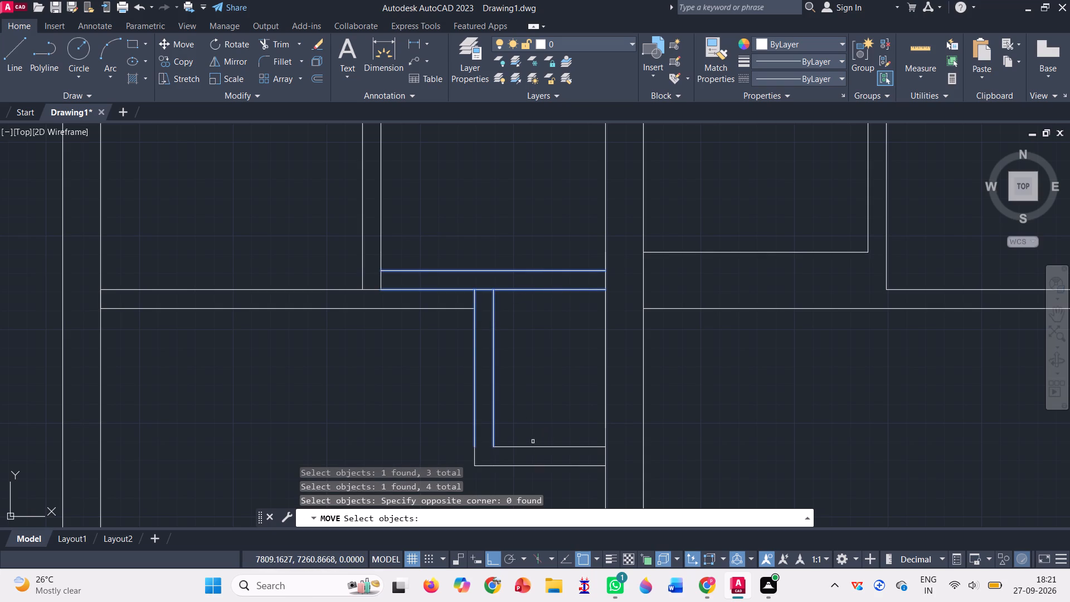
click(538, 445)
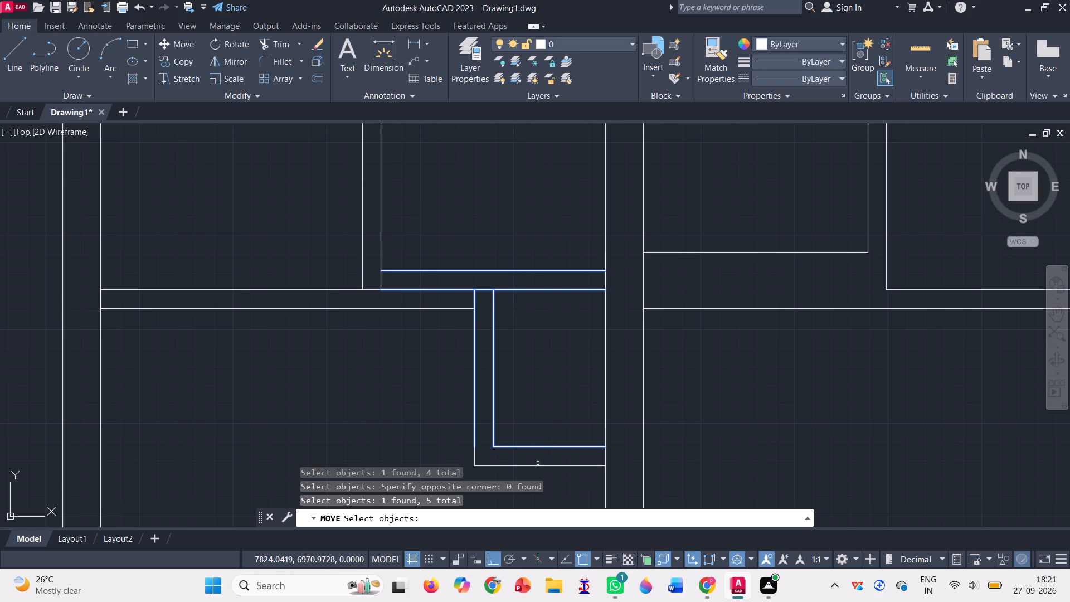
click(538, 465)
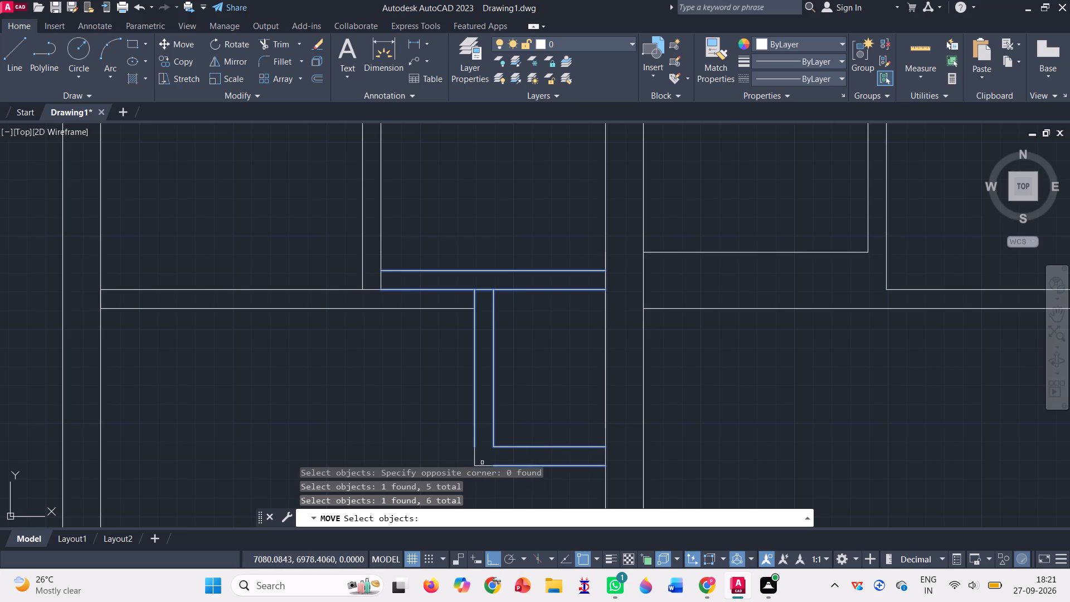
scroll(482, 463, up, 3)
scroll(461, 420, down, 2)
drag(423, 405, 458, 416)
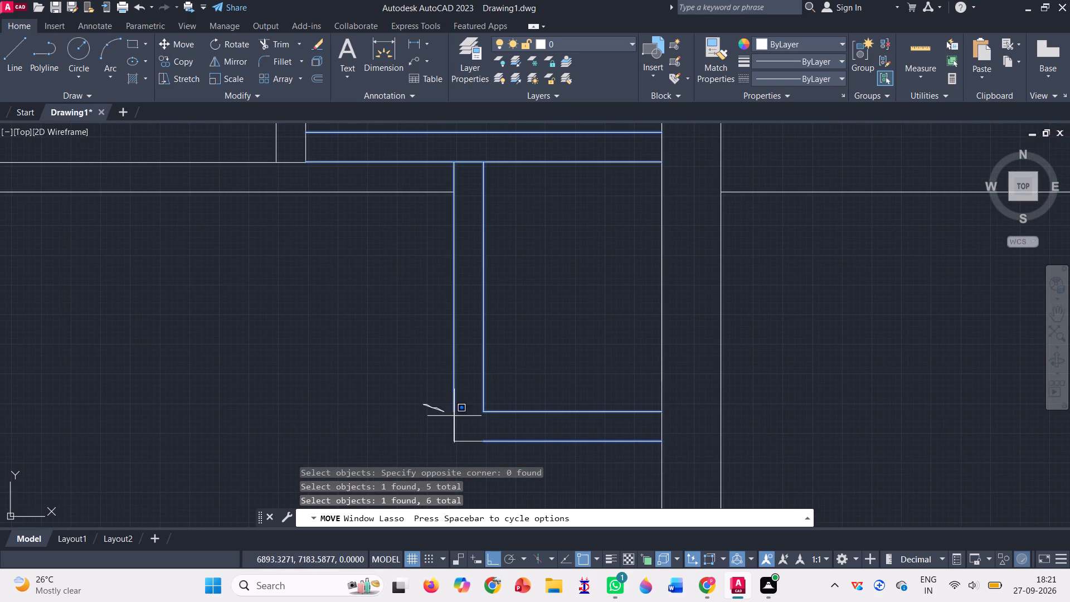
drag(458, 416, 435, 455)
drag(436, 406, 425, 453)
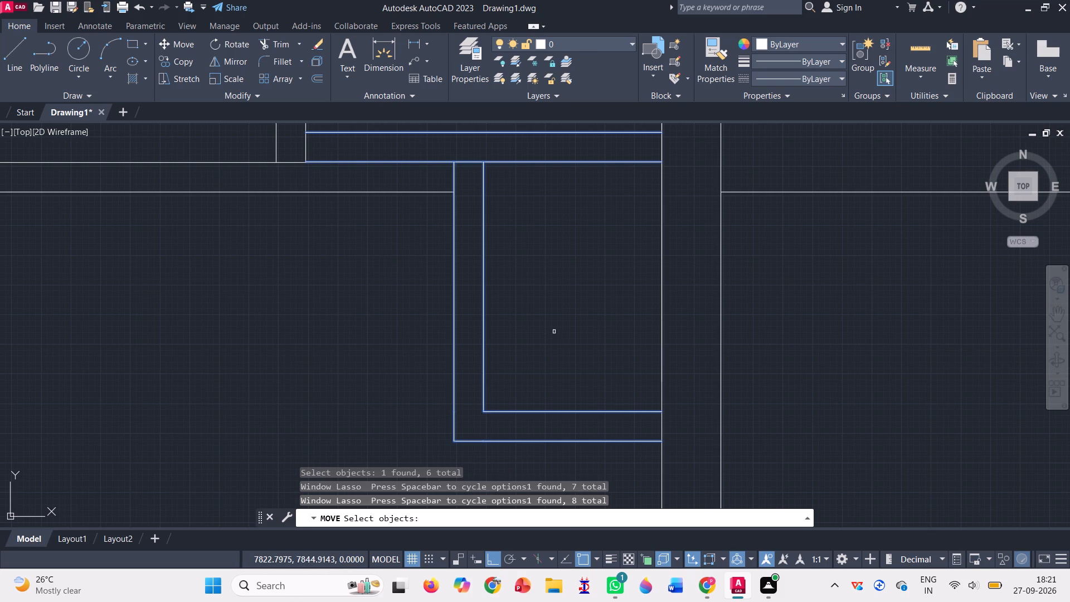
key(Return)
scroll(305, 228, down, 2)
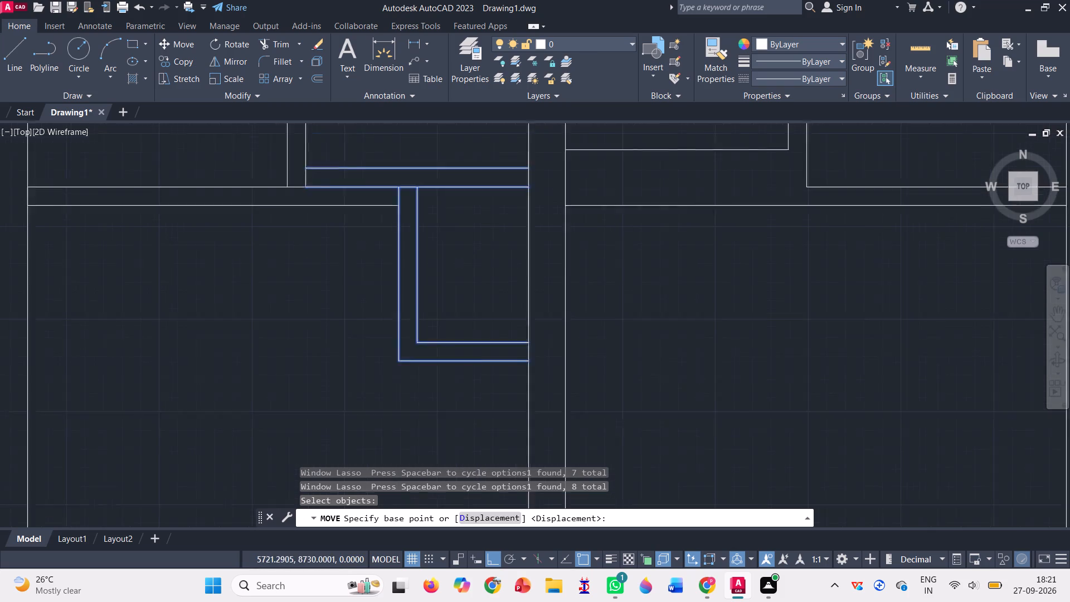
scroll(324, 176, up, 3)
scroll(263, 230, up, 1)
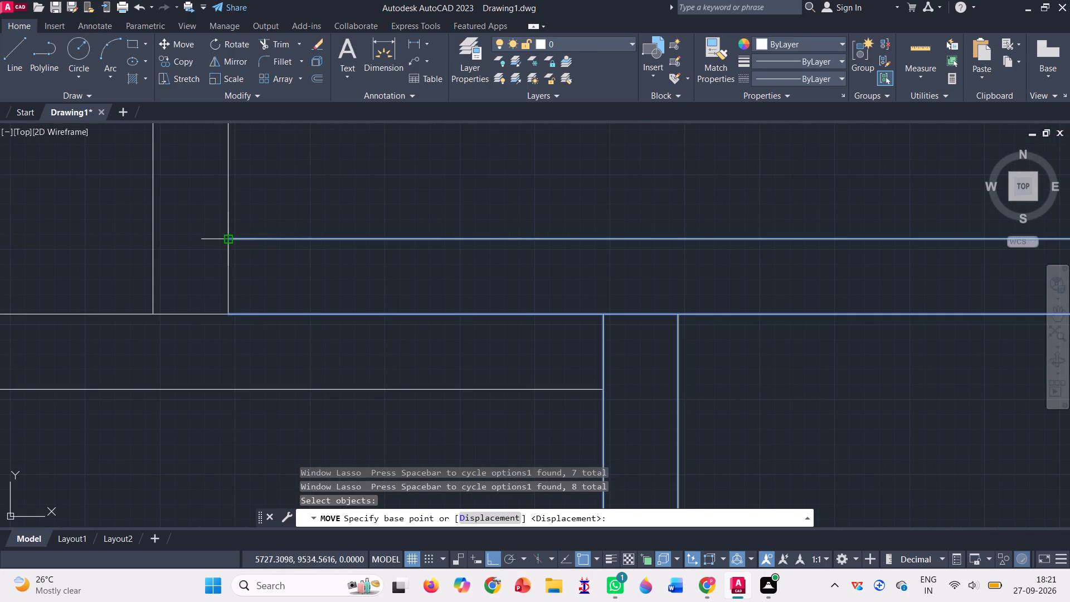
click(229, 238)
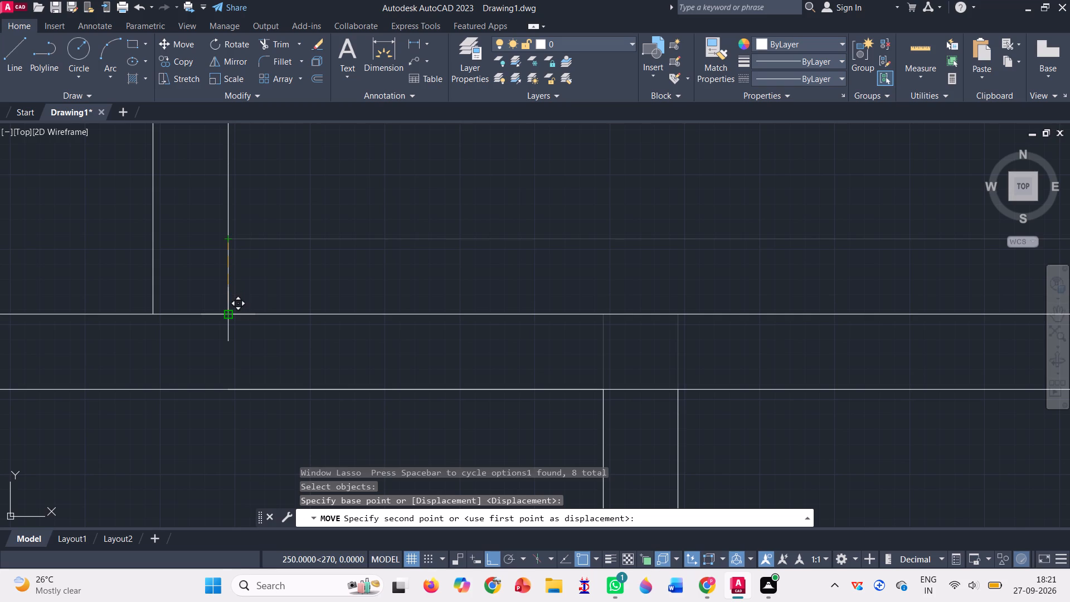
click(229, 317)
Draw the bottom wall's inner line 500 above the outline's bottom edge, from the left side wall across to the right side wall.
scroll(235, 312, down, 4)
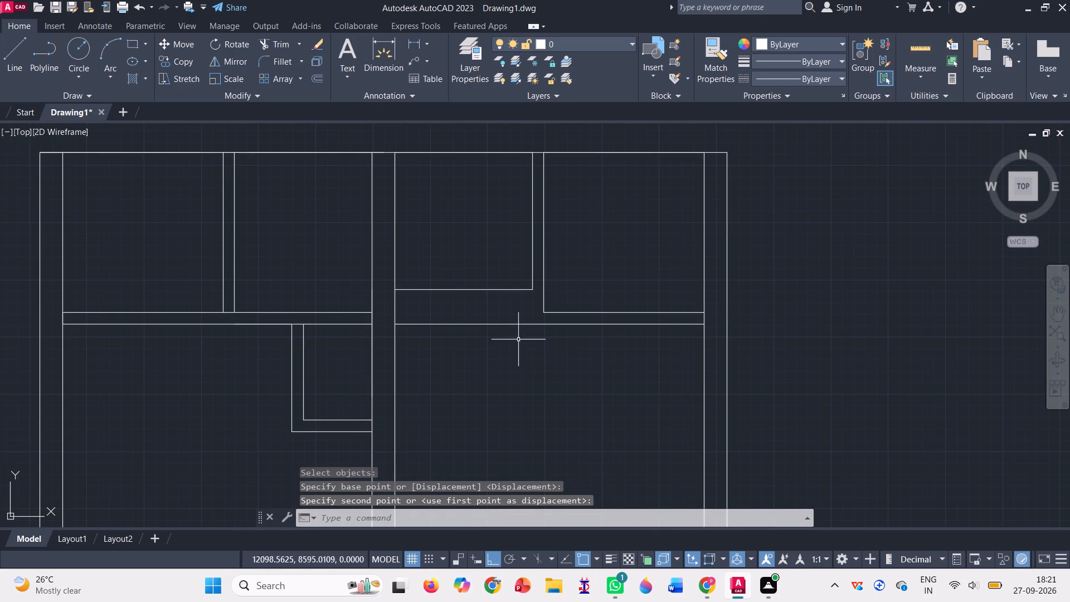
scroll(577, 358, down, 1)
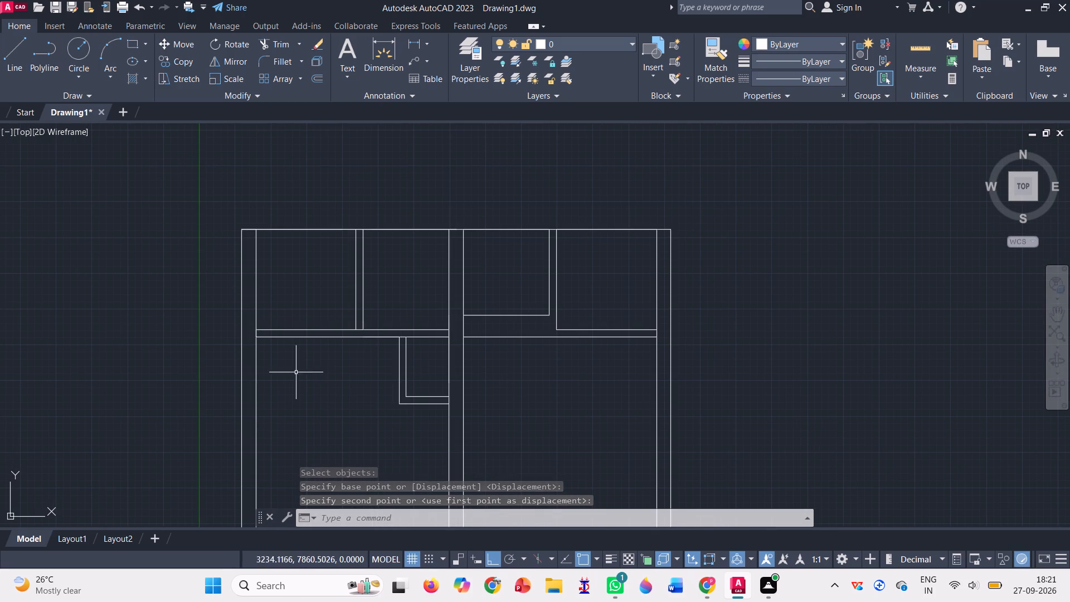
scroll(680, 250, up, 1)
scroll(680, 250, down, 1)
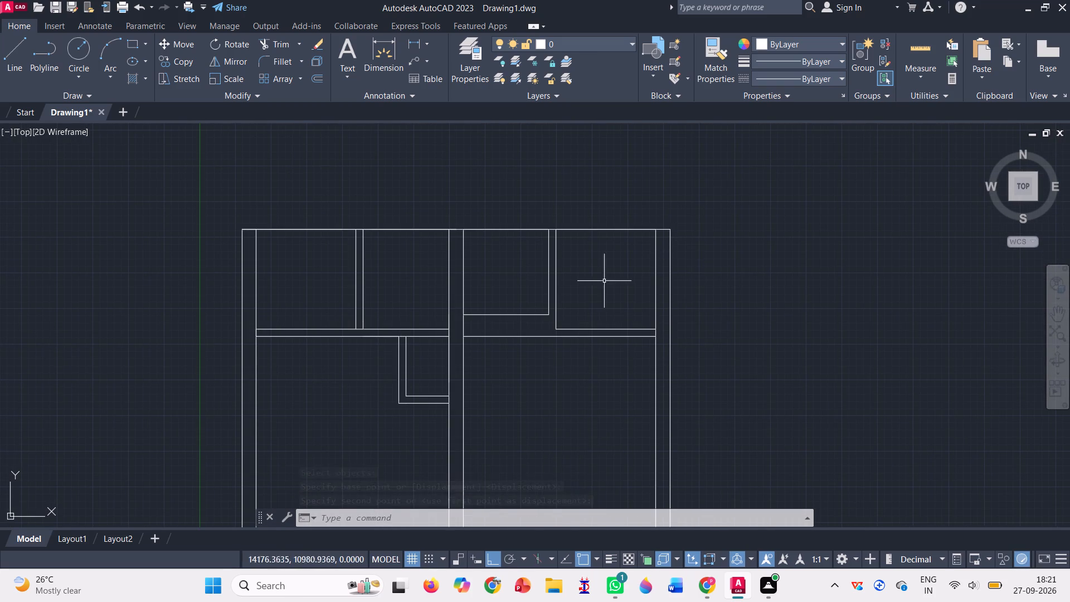
scroll(673, 215, down, 1)
scroll(641, 236, up, 1)
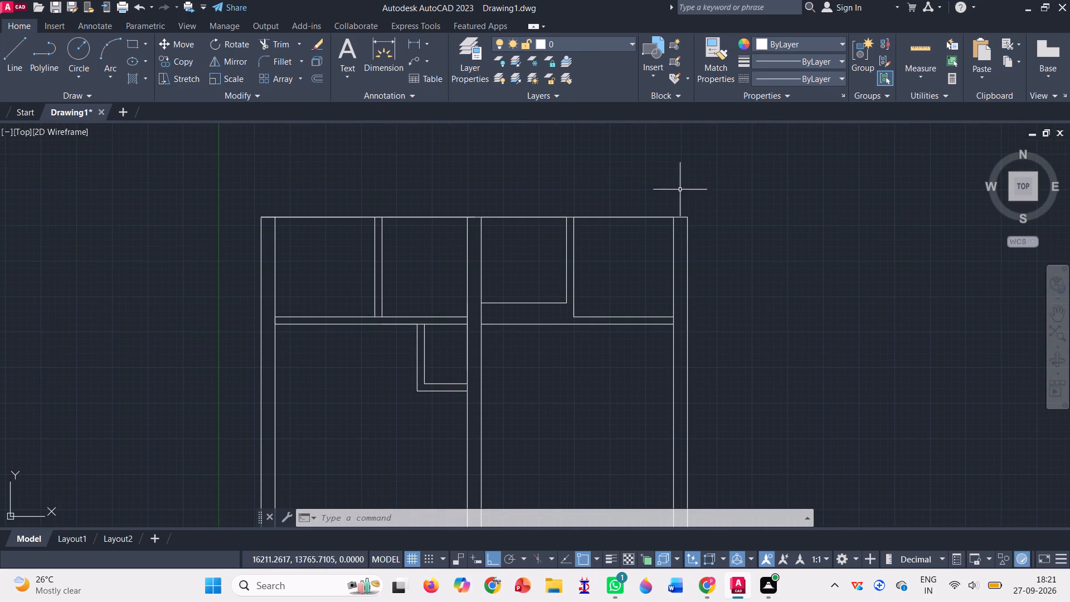
scroll(676, 191, down, 1)
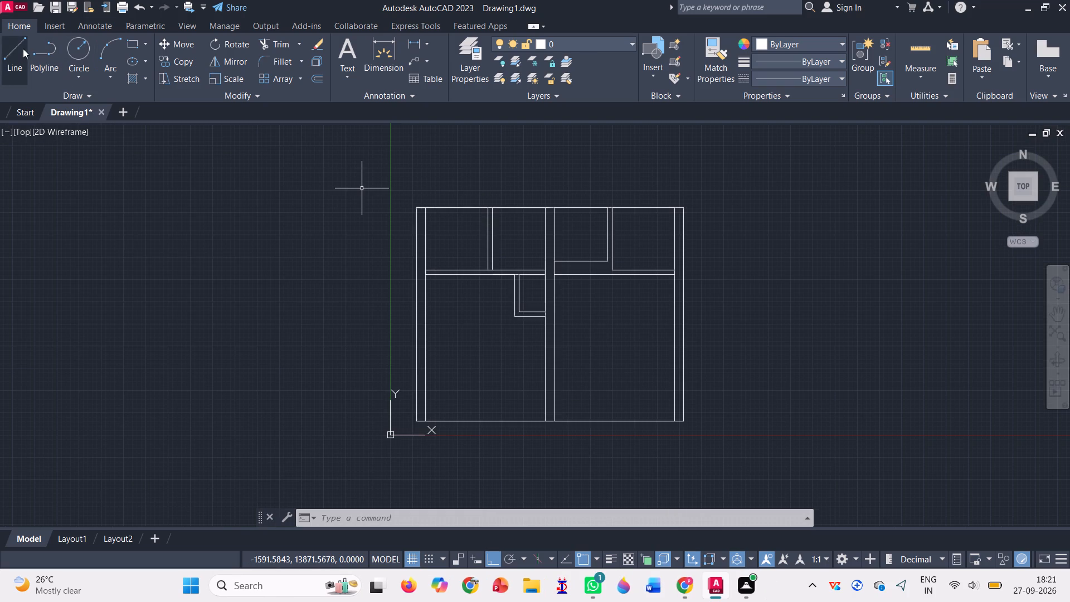
click(23, 48)
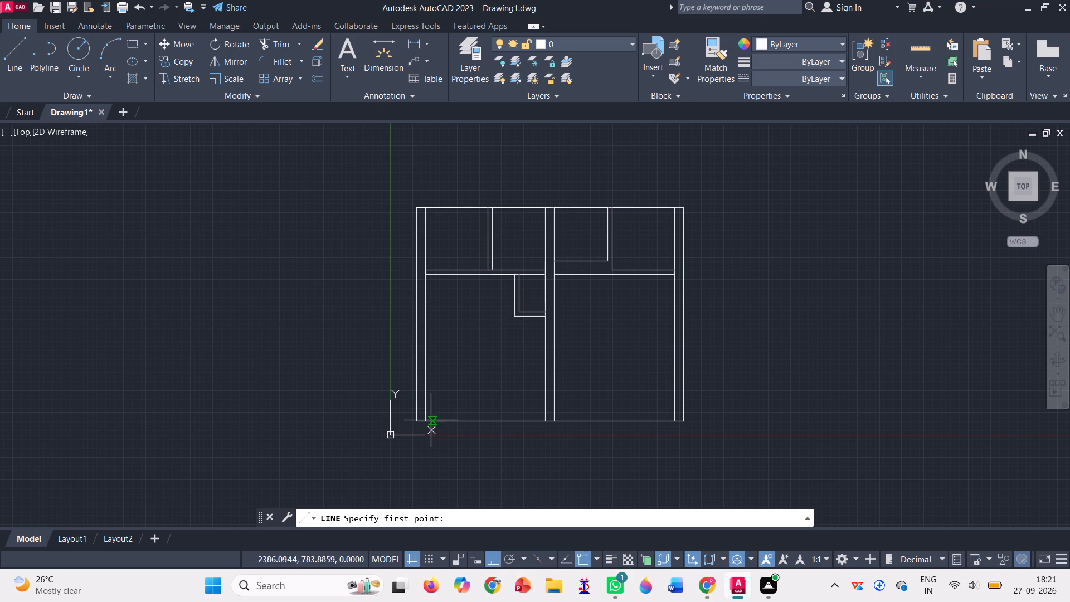
scroll(425, 417, up, 1)
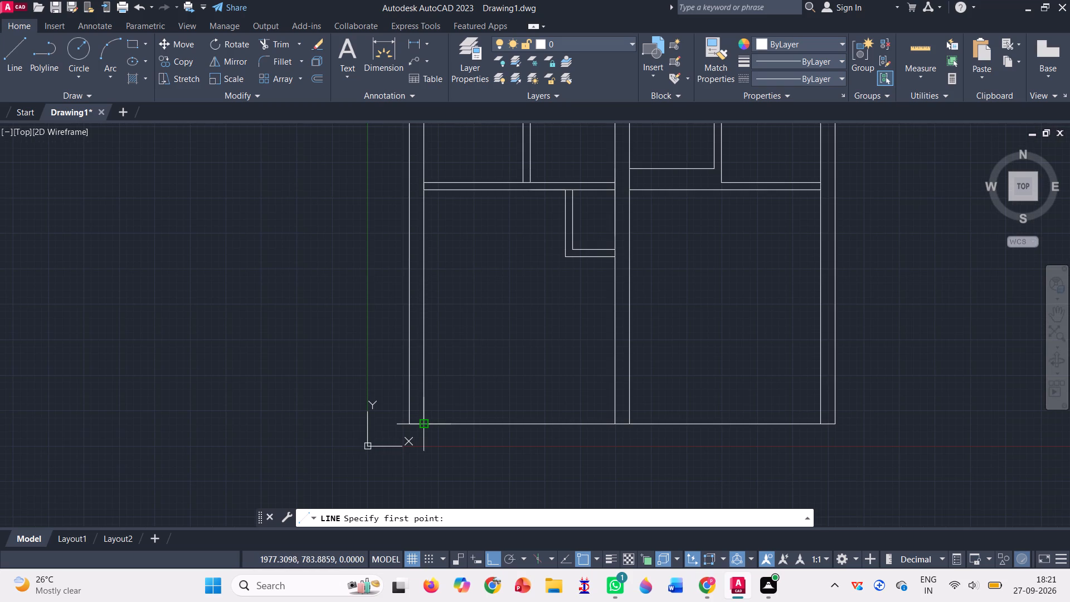
click(421, 424)
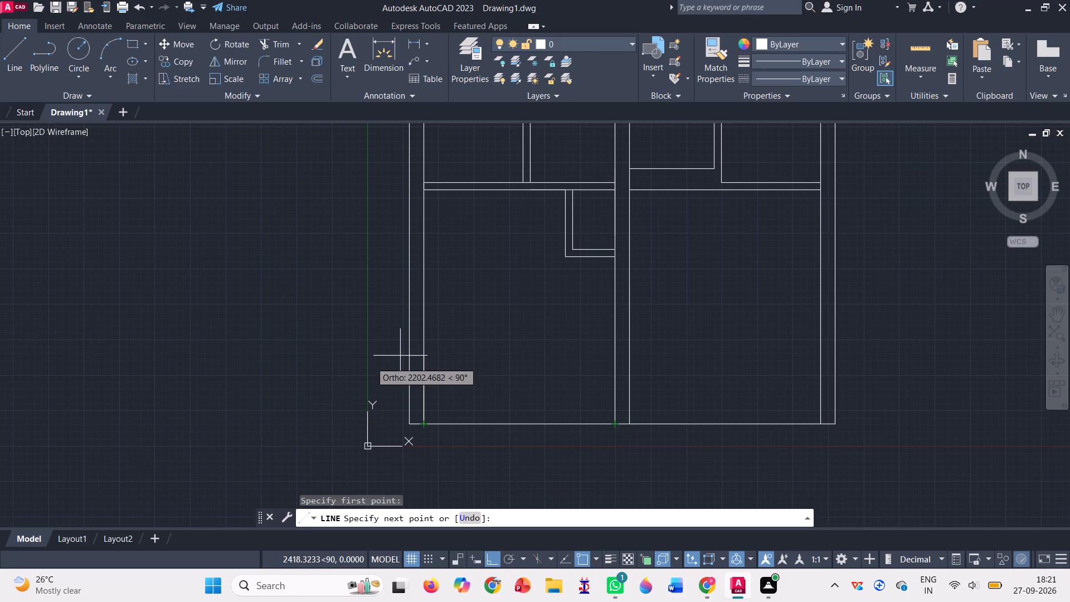
text(500)
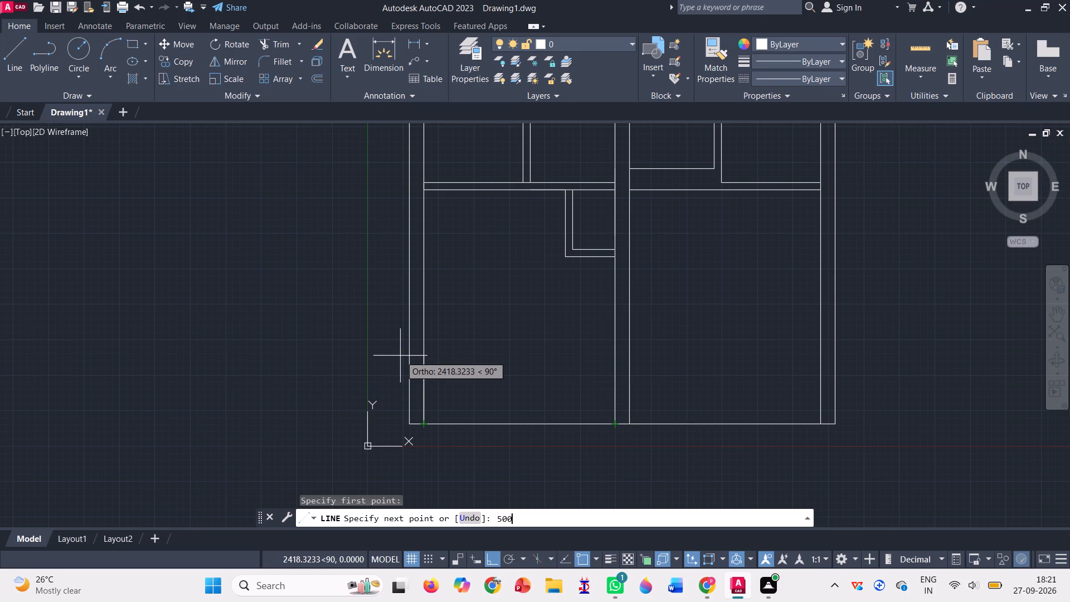
key(Return)
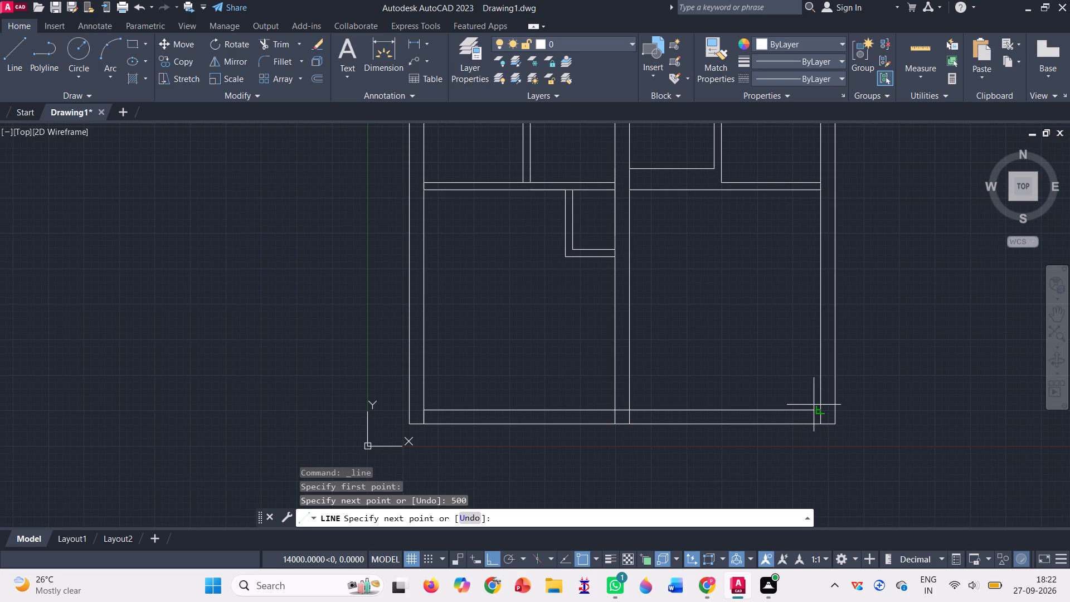
click(818, 413)
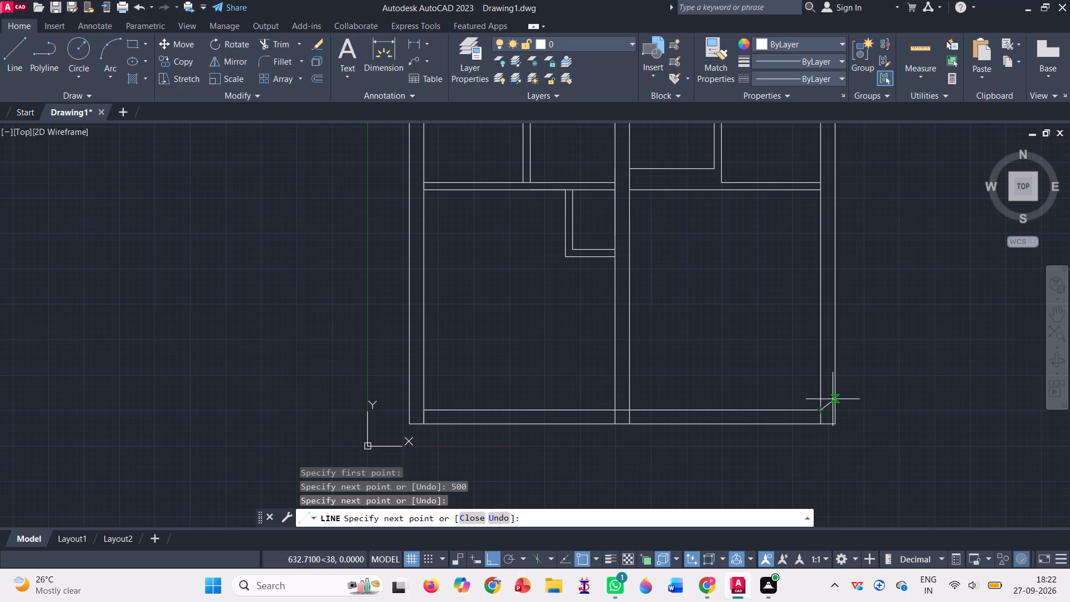
key(Return)
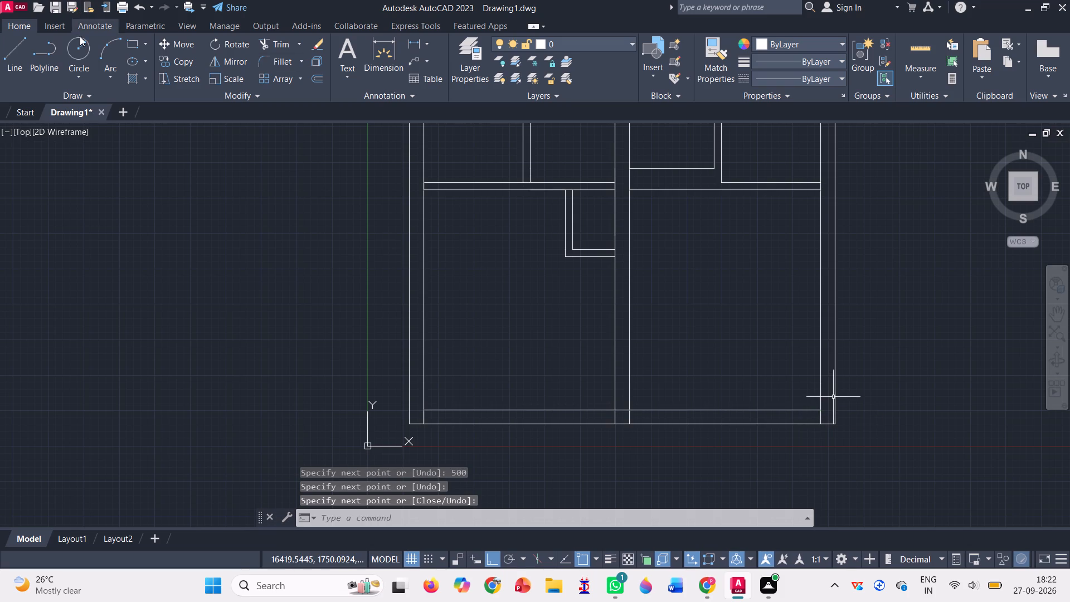
Draw a 2500 by 2500 room against the left side wall, its top line 4000 above the bottom wall's inner line.
click(21, 58)
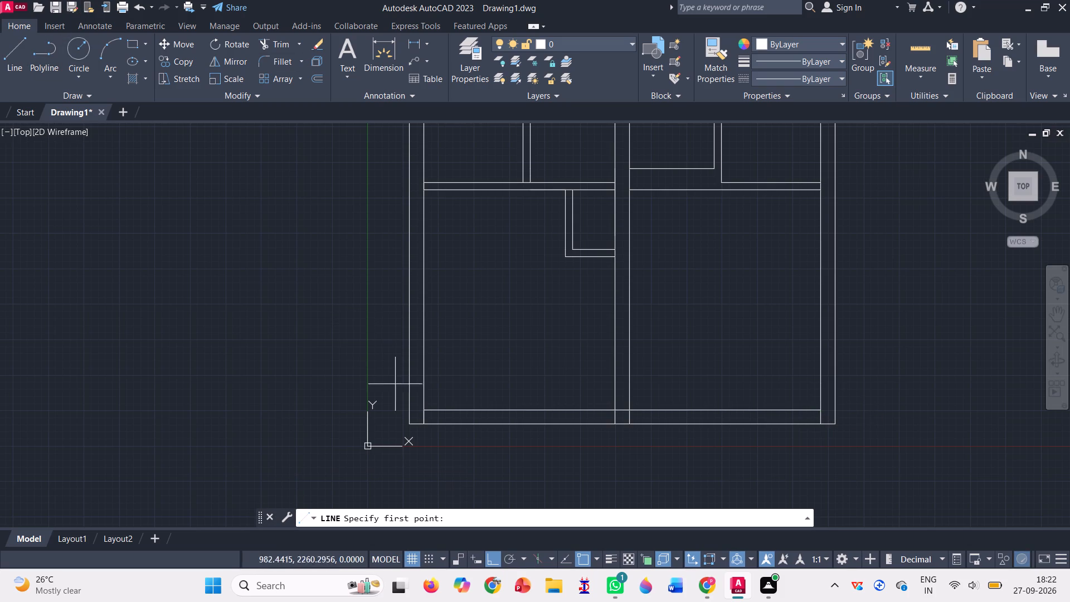
click(422, 410)
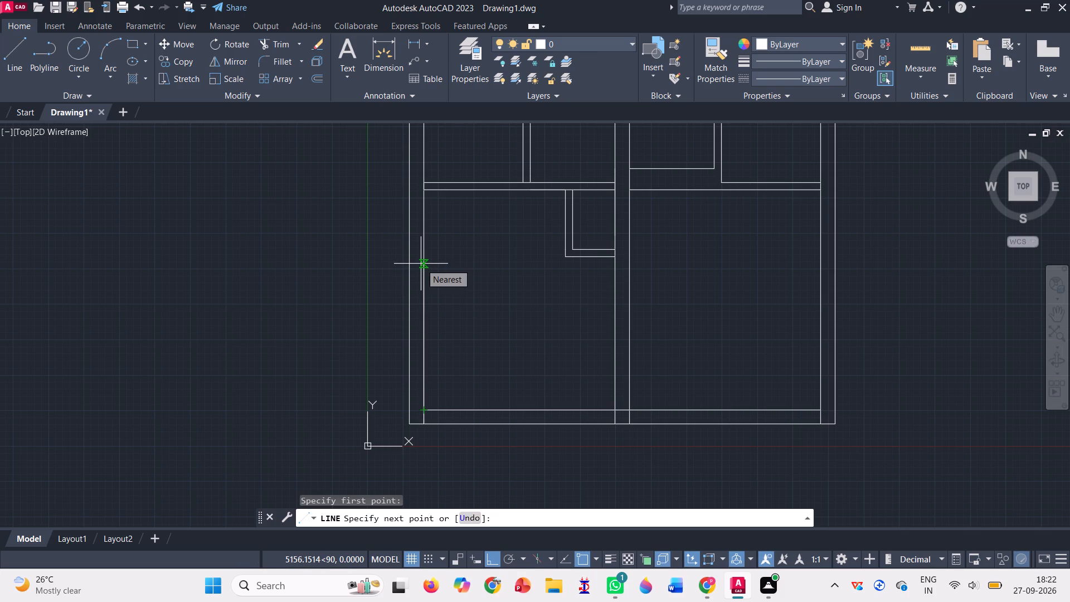
text(4000)
key(Return)
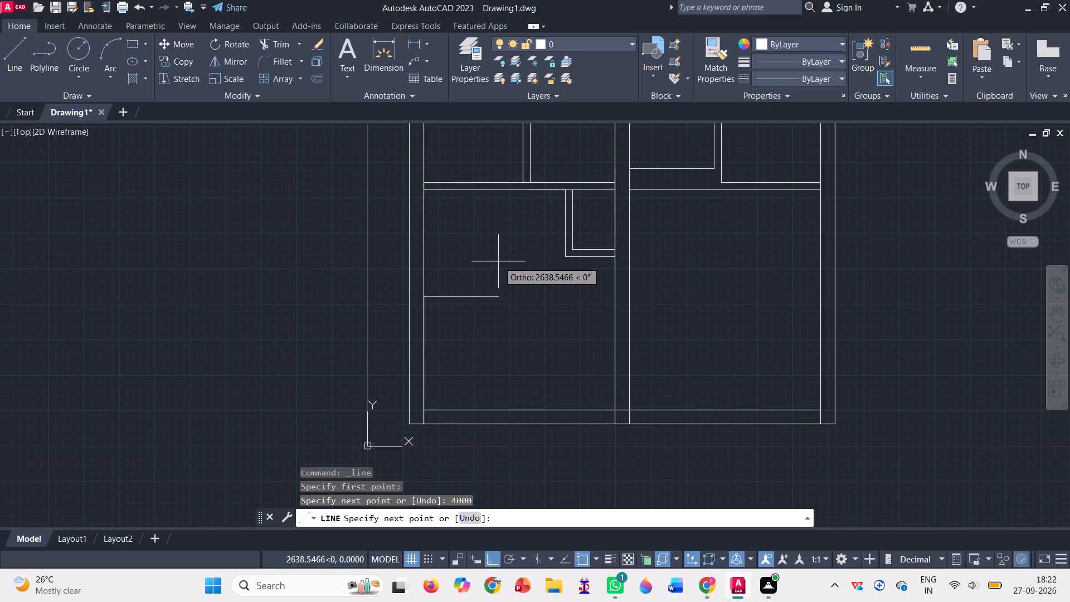
key(2)
text(500)
key(Return)
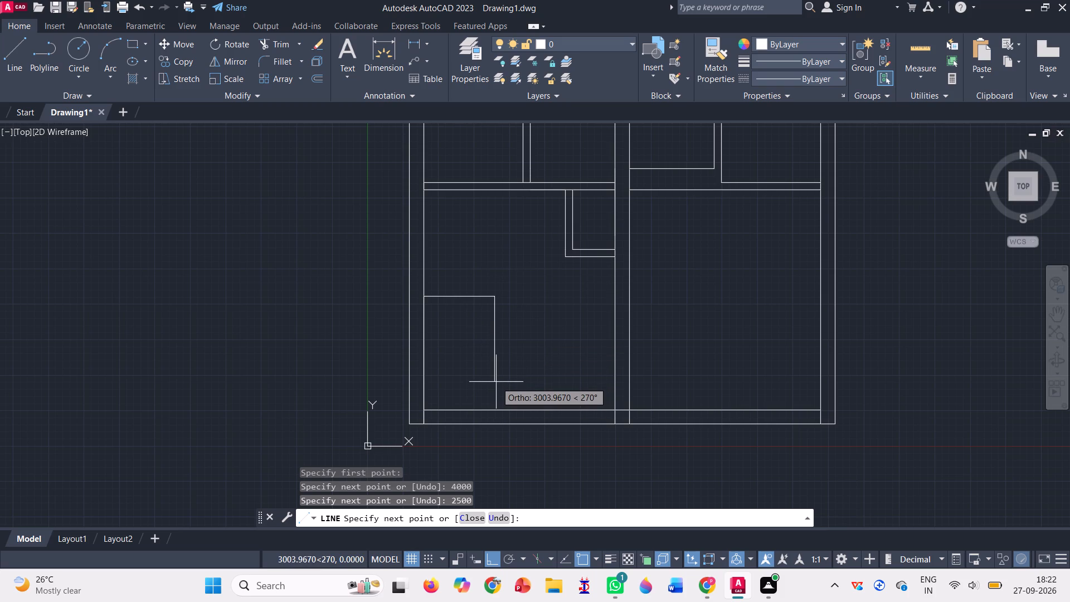
text(2500)
key(Return)
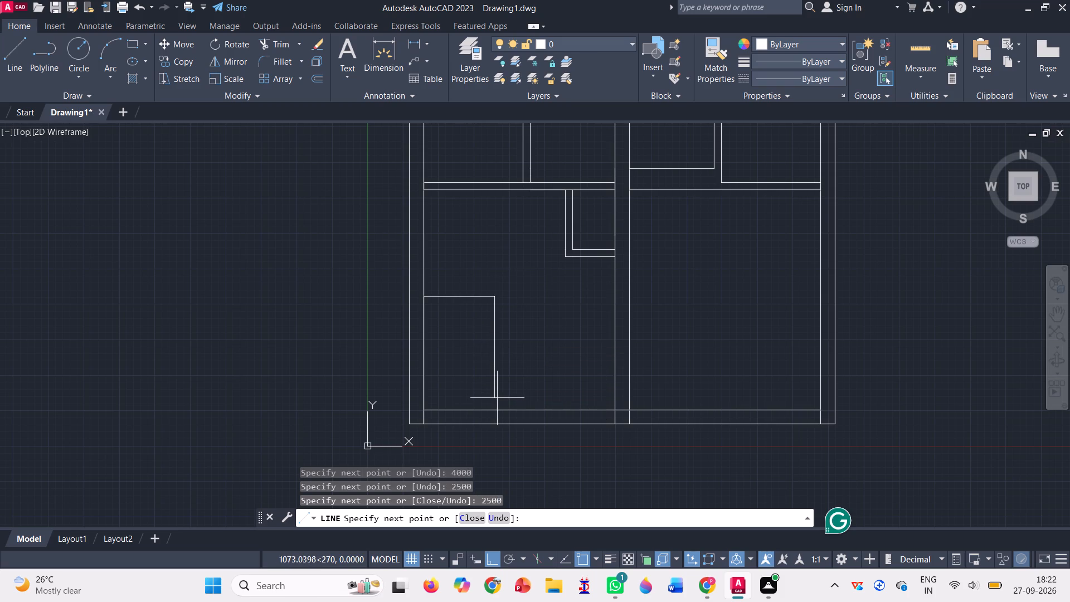
click(427, 365)
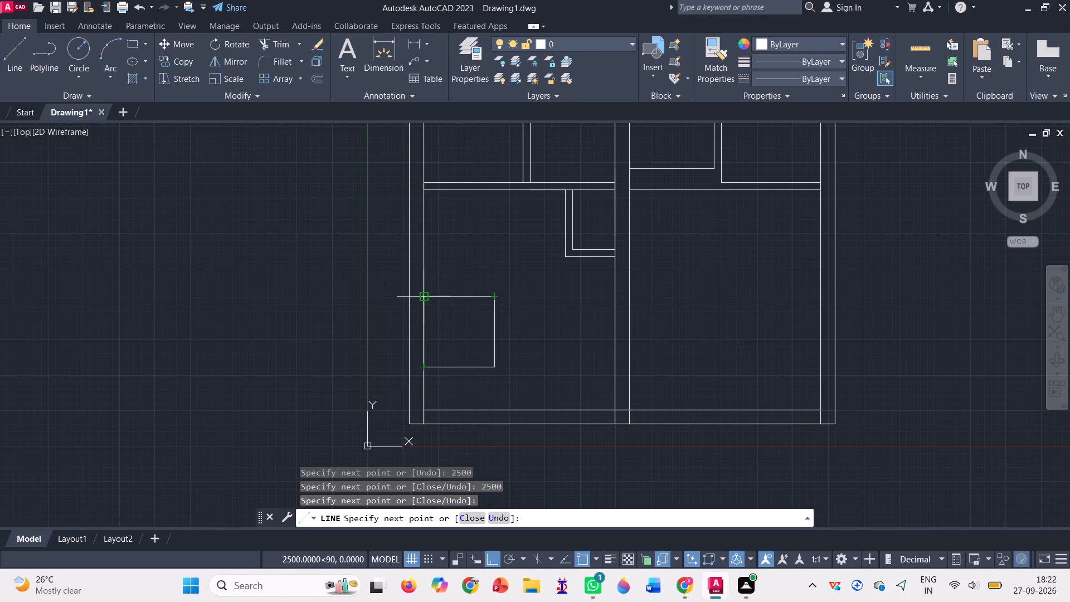
key(Return)
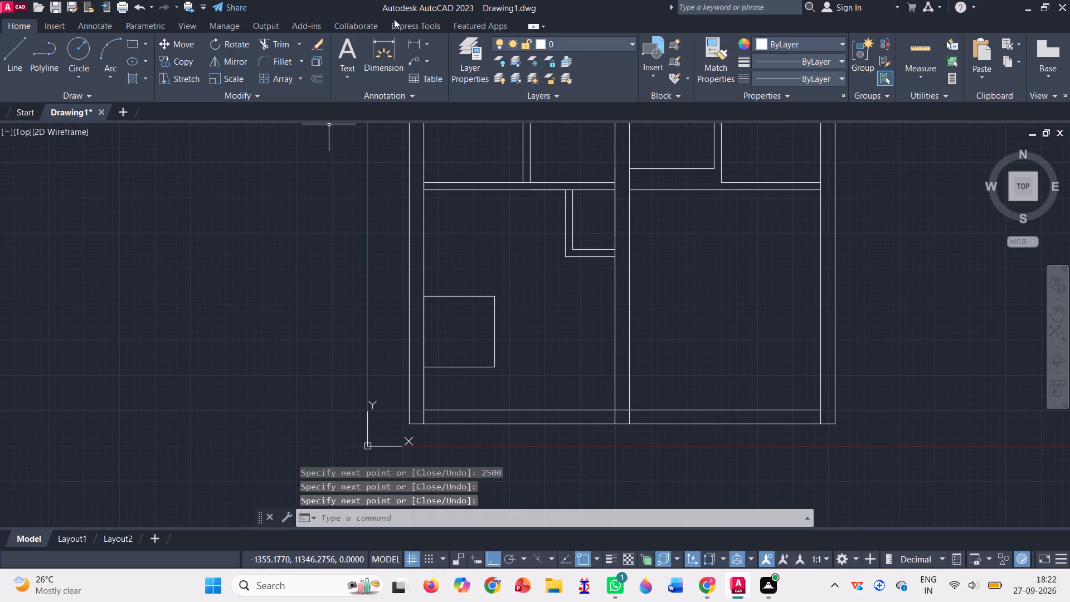
Add a linear dimension to the top line of the square room at the left side wall, placed just above it.
click(406, 44)
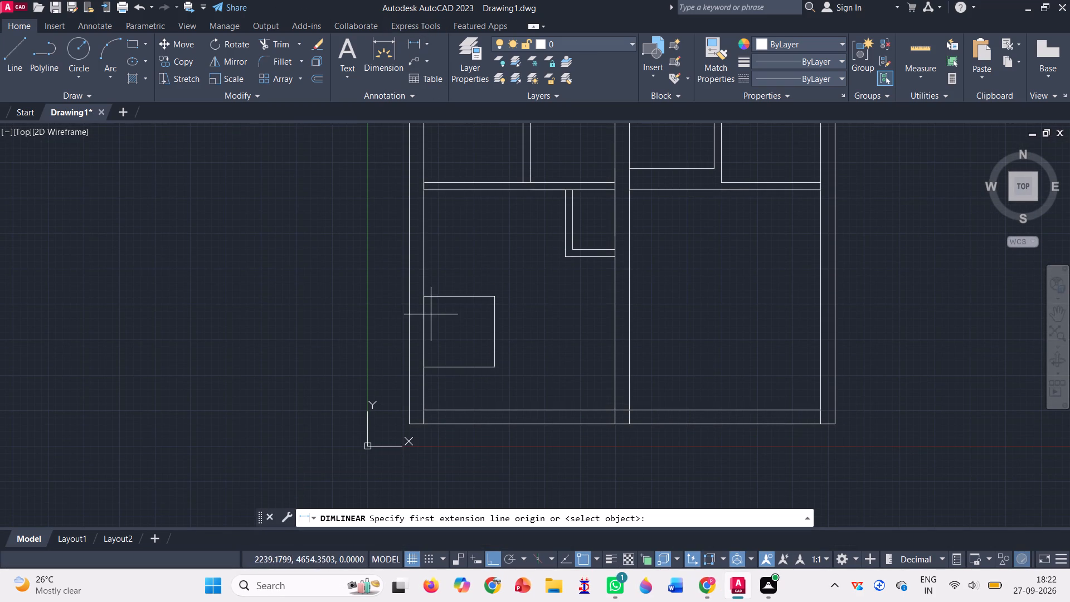
scroll(431, 314, up, 1)
click(416, 288)
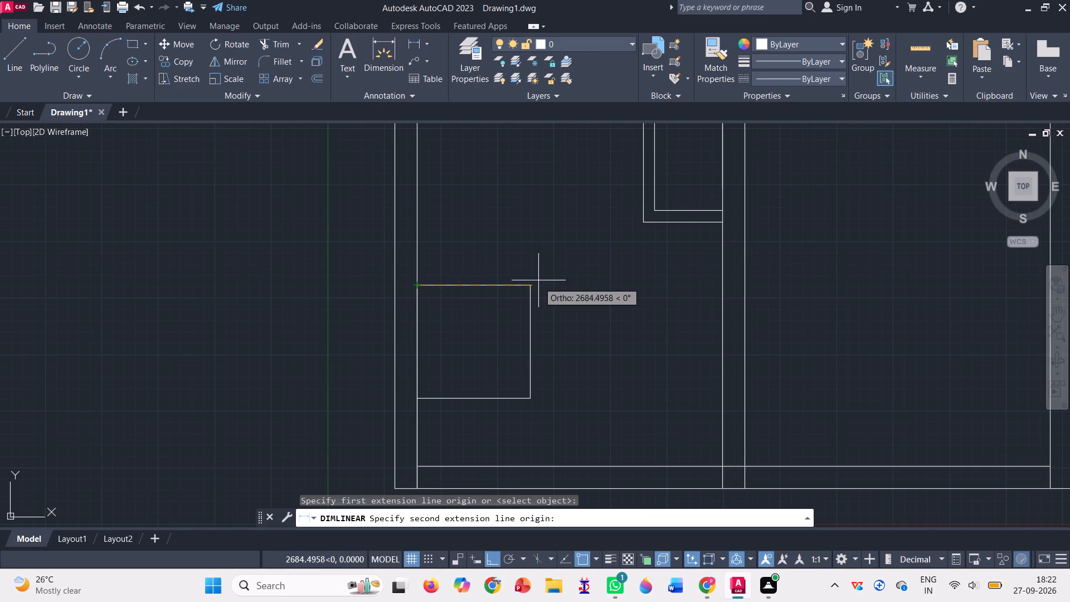
click(529, 288)
click(530, 274)
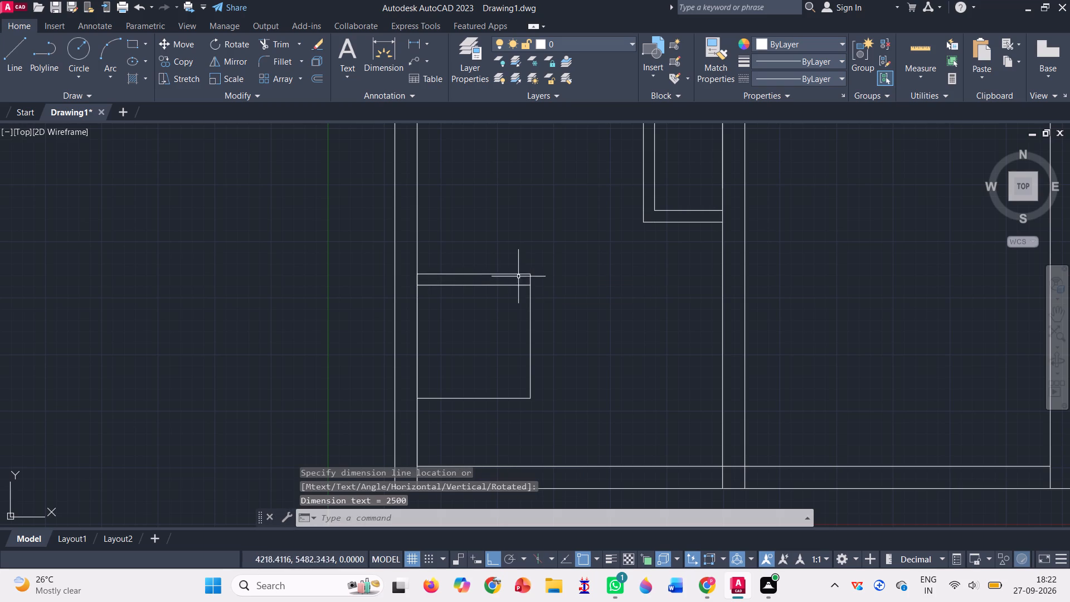
Delete the linear dimension placed on the square room's top line.
scroll(478, 273, up, 4)
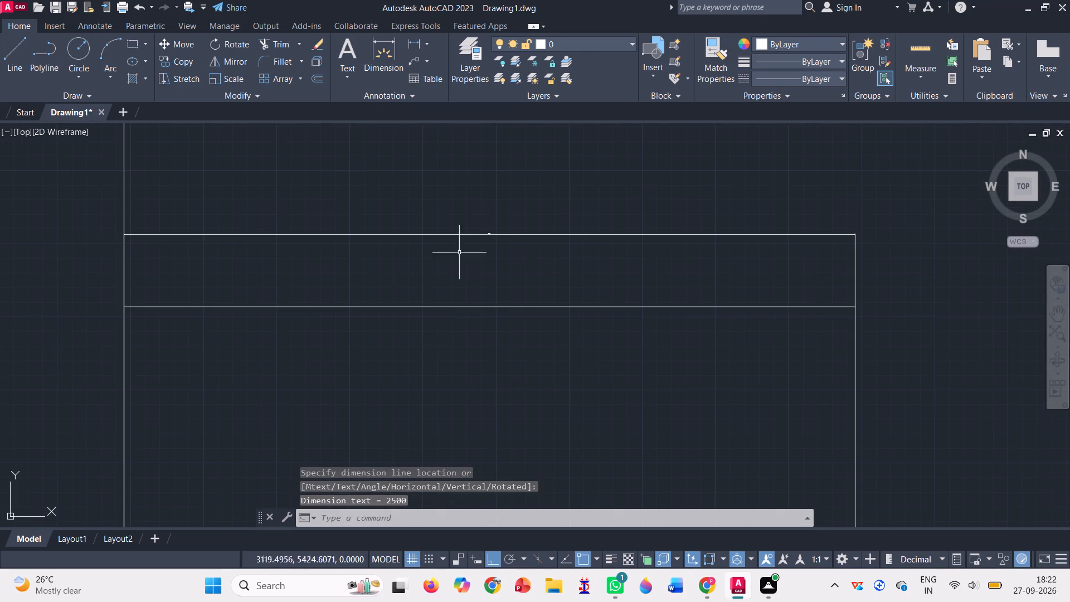
scroll(482, 241, up, 5)
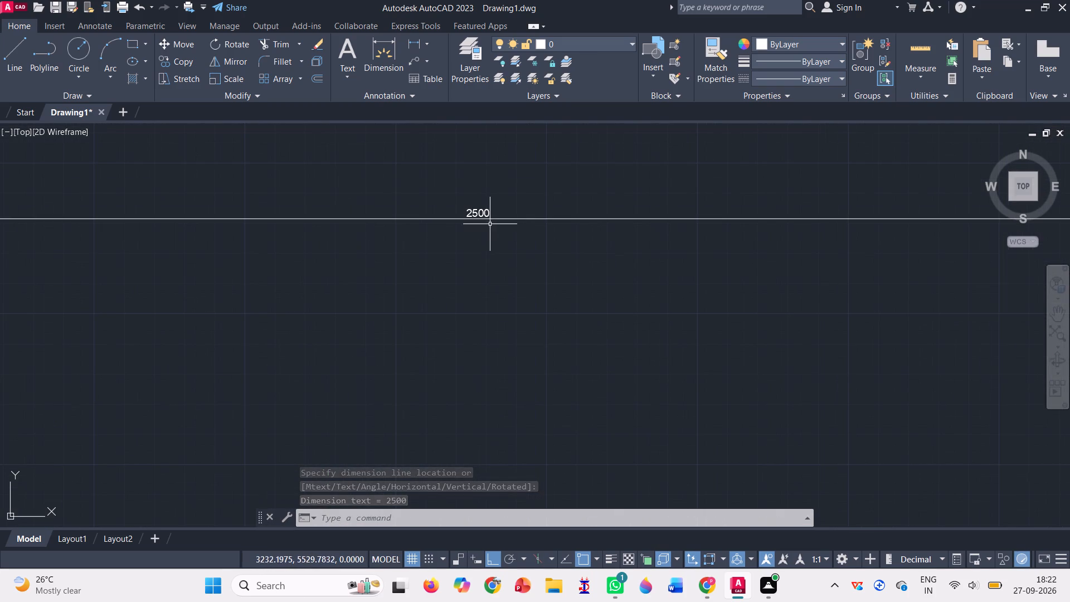
click(488, 219)
key(Delete)
Delete the bottom line and the right side line of the square room at the left side wall.
scroll(461, 291, down, 3)
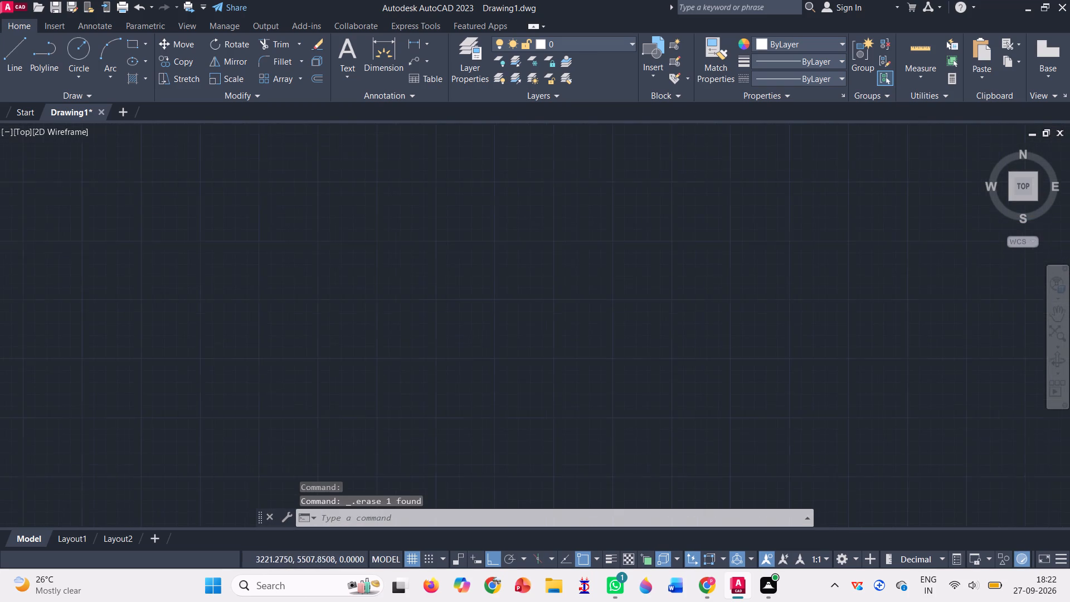
scroll(461, 291, down, 7)
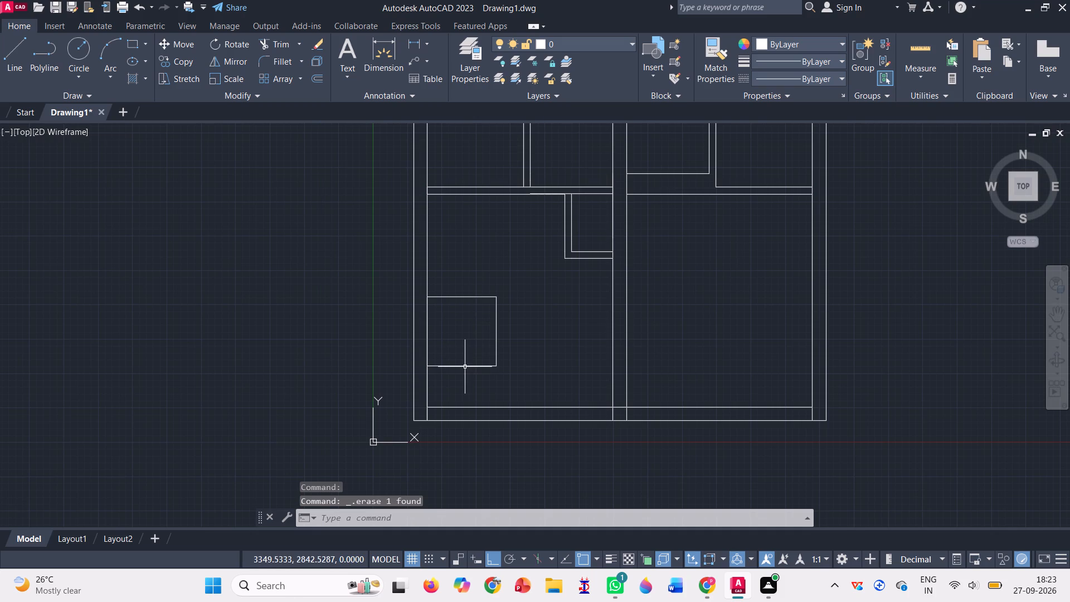
click(465, 367)
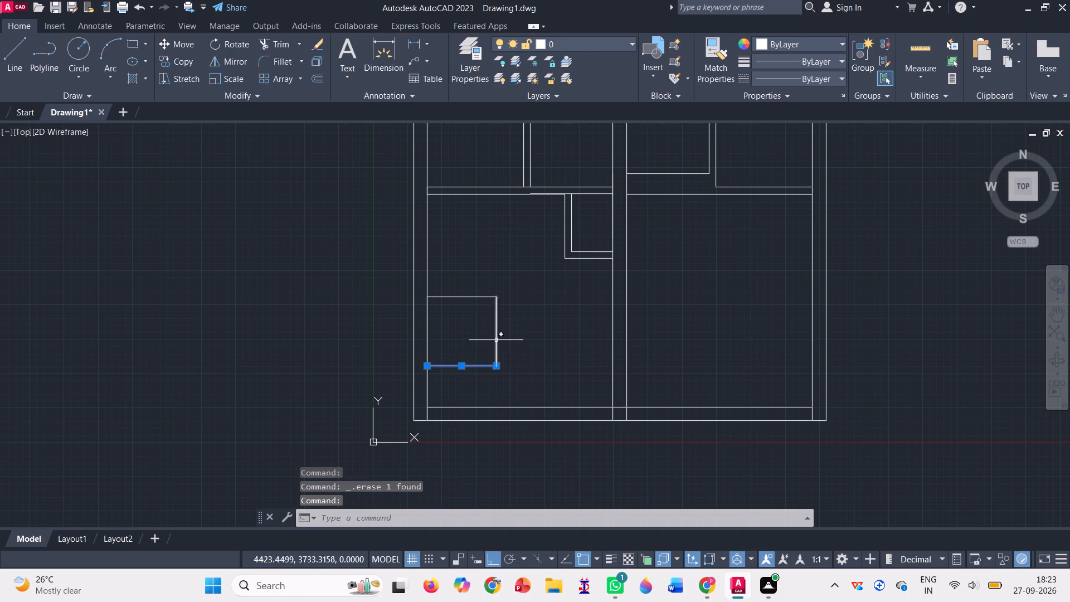
click(497, 346)
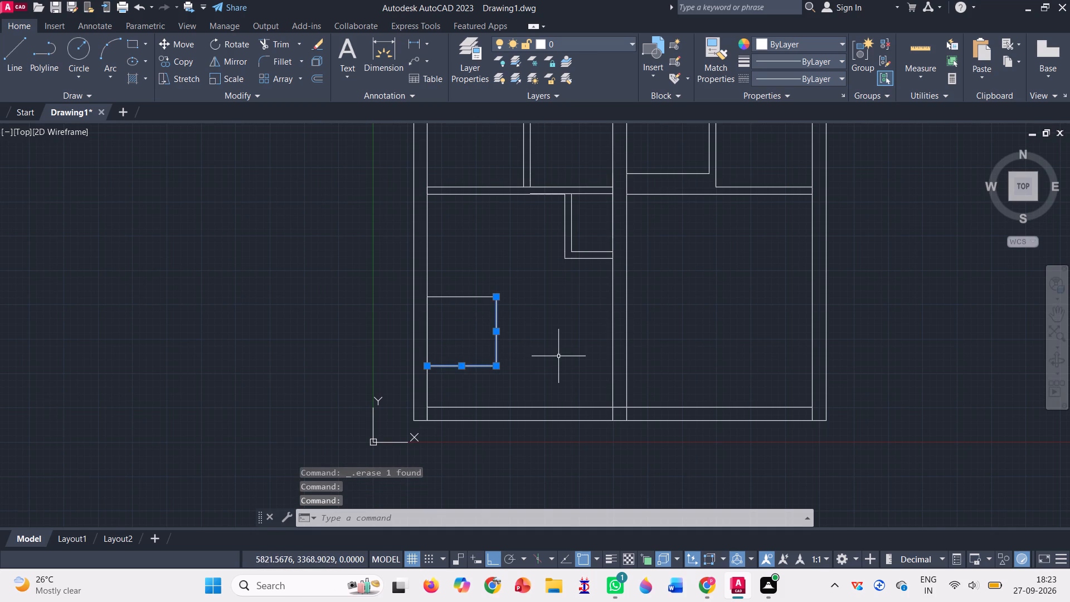
key(Delete)
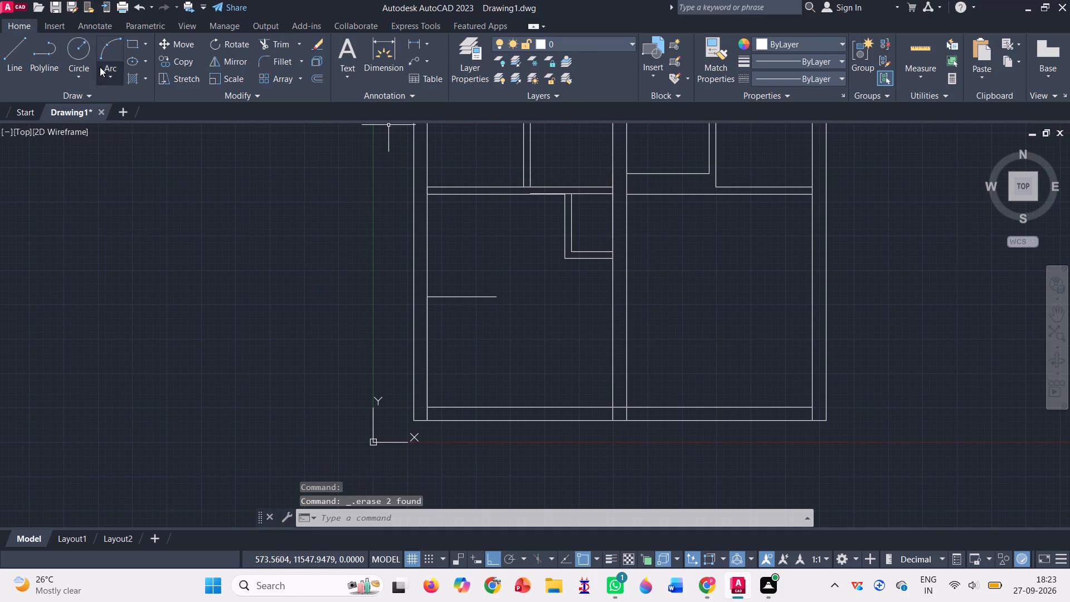
Draw the room's right side line 4000 down from the top line's free end, and its bottom line across to the left side wall.
click(19, 57)
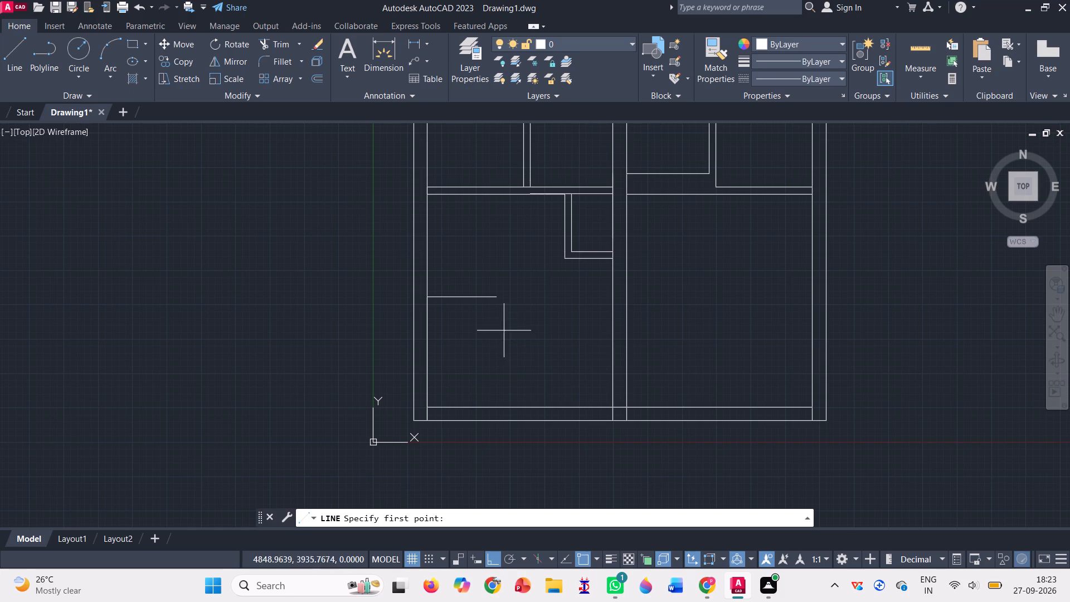
click(496, 299)
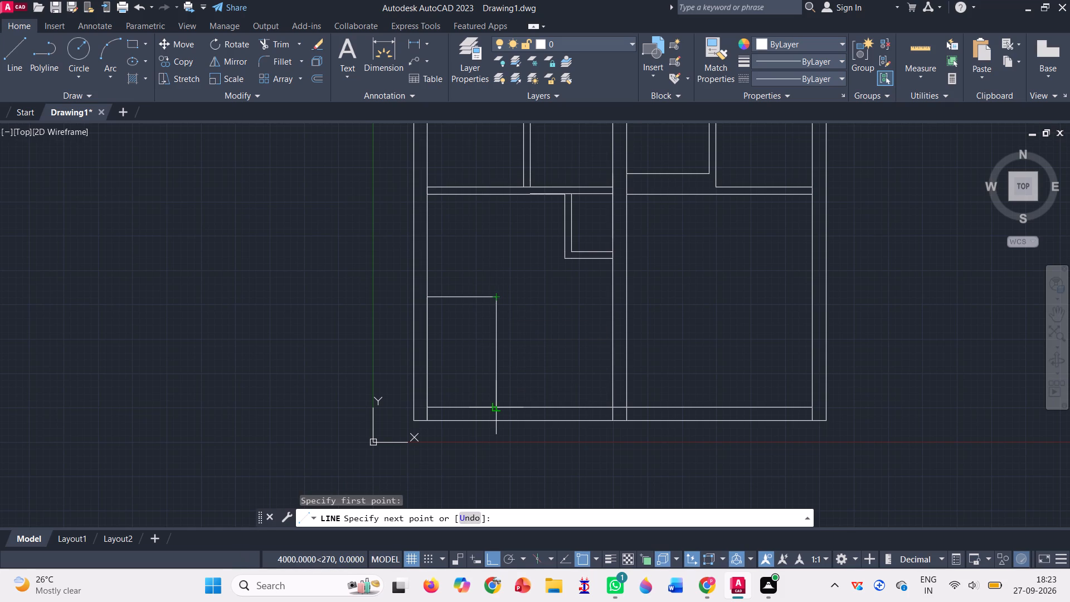
text(4000)
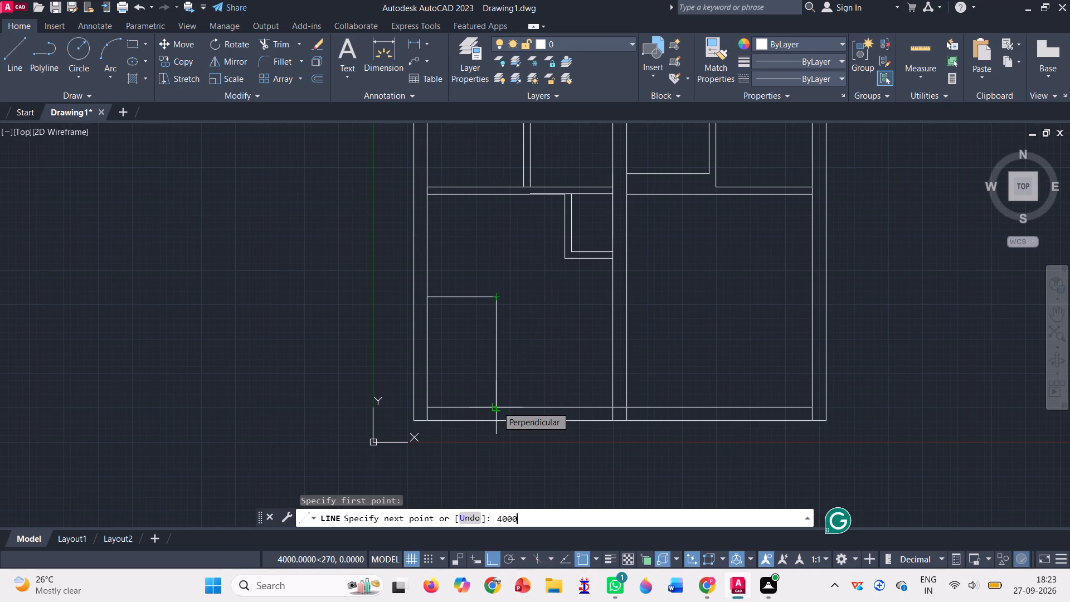
key(Return)
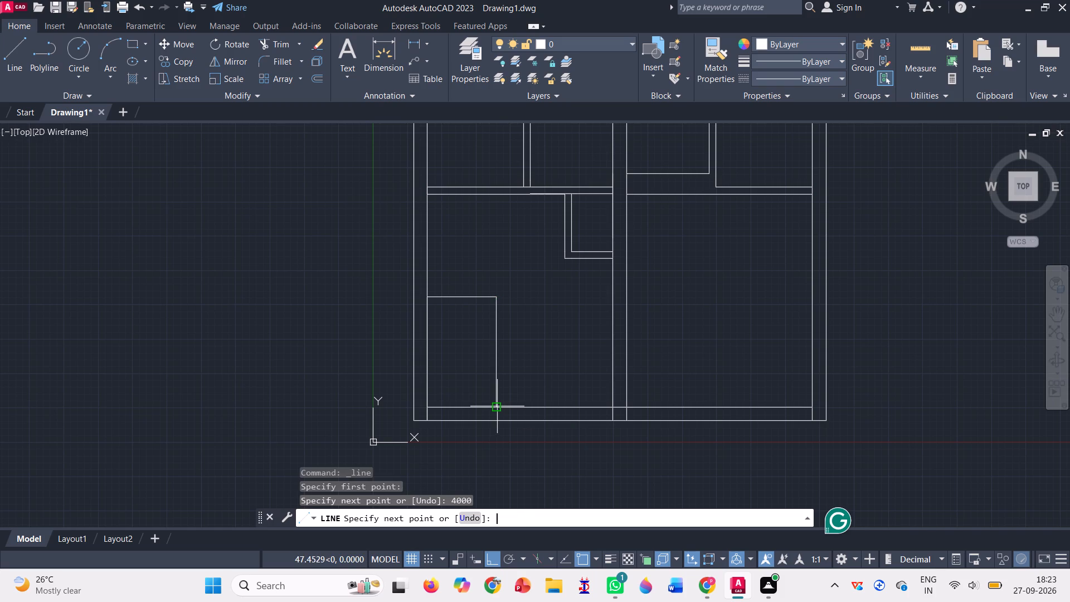
click(426, 406)
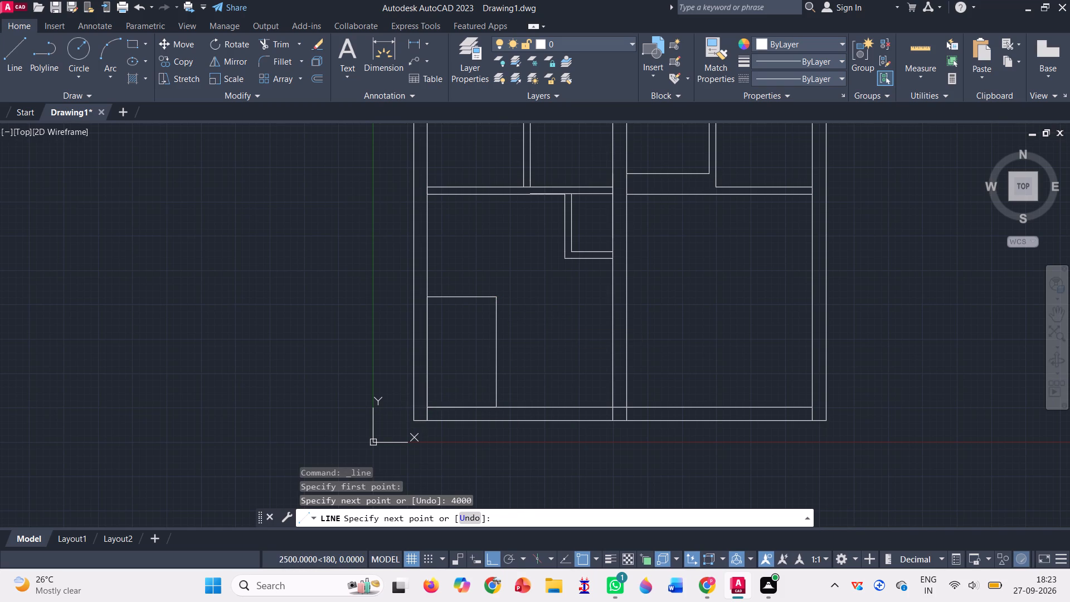
key(Return)
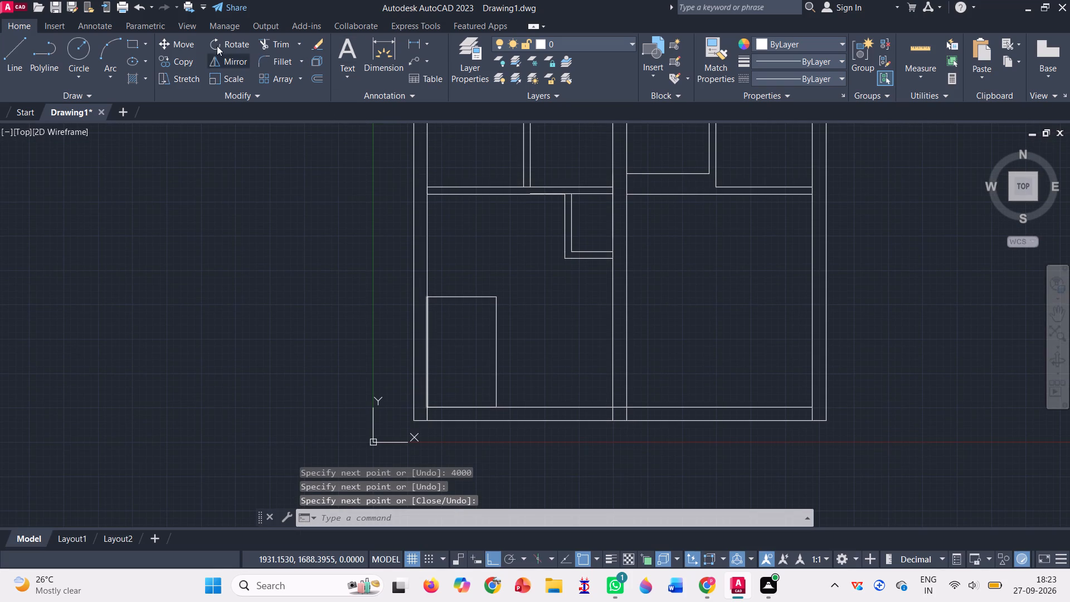
Move the four lines of the 2500 by 4000 room up along the left side wall so its top meets the upper rooms' lower wall line.
click(186, 47)
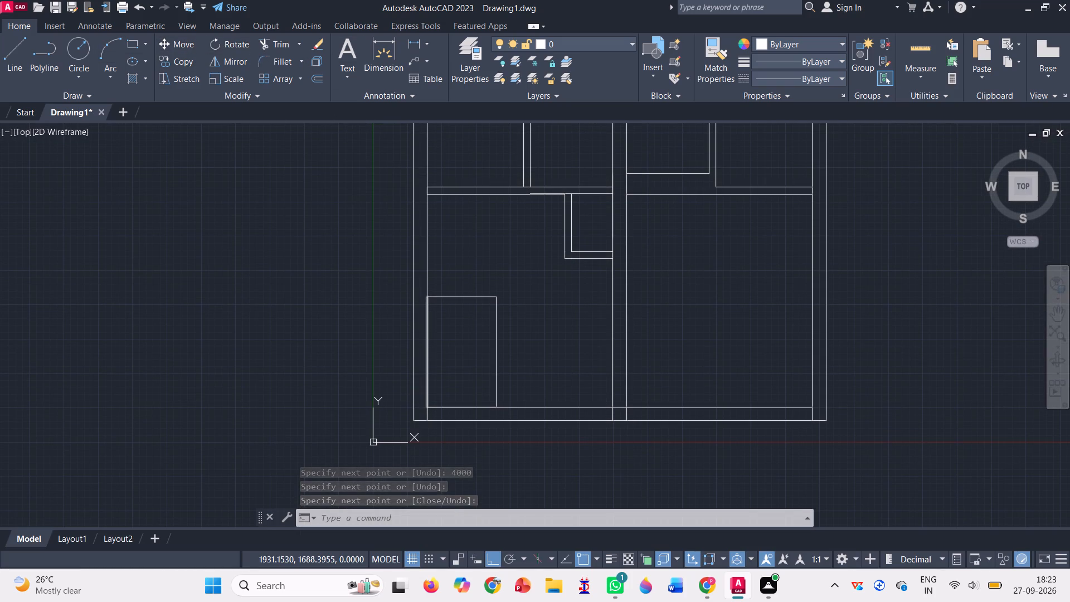
scroll(461, 377, up, 2)
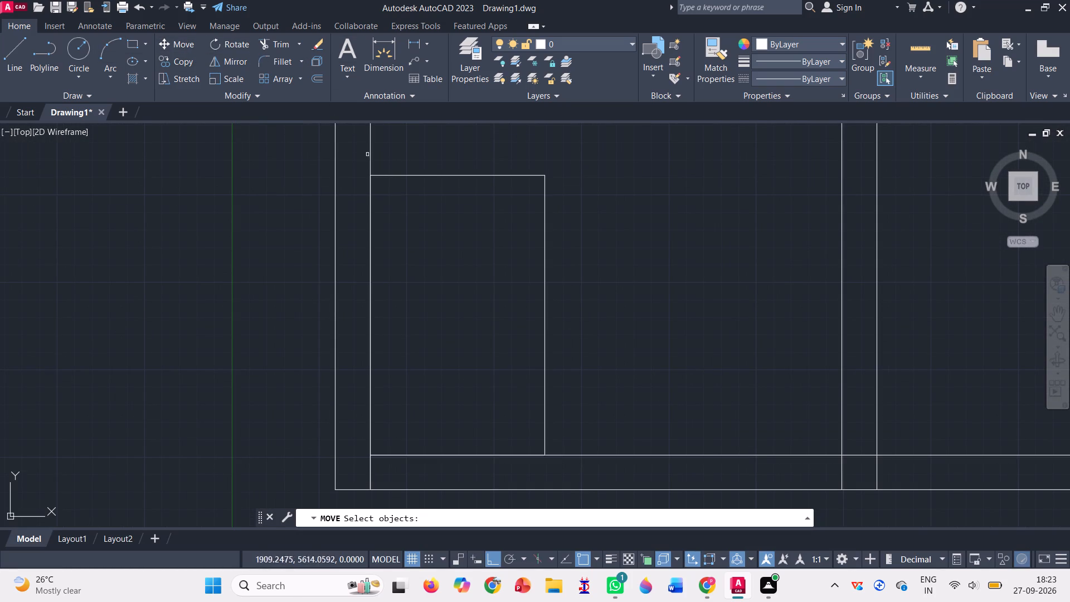
click(386, 172)
click(388, 179)
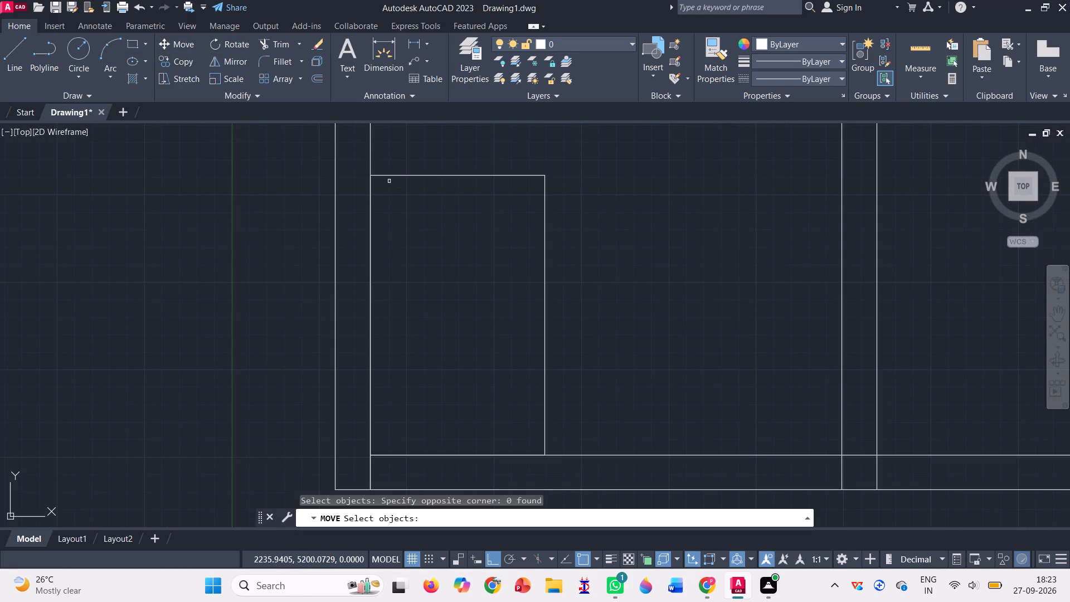
click(406, 174)
click(543, 236)
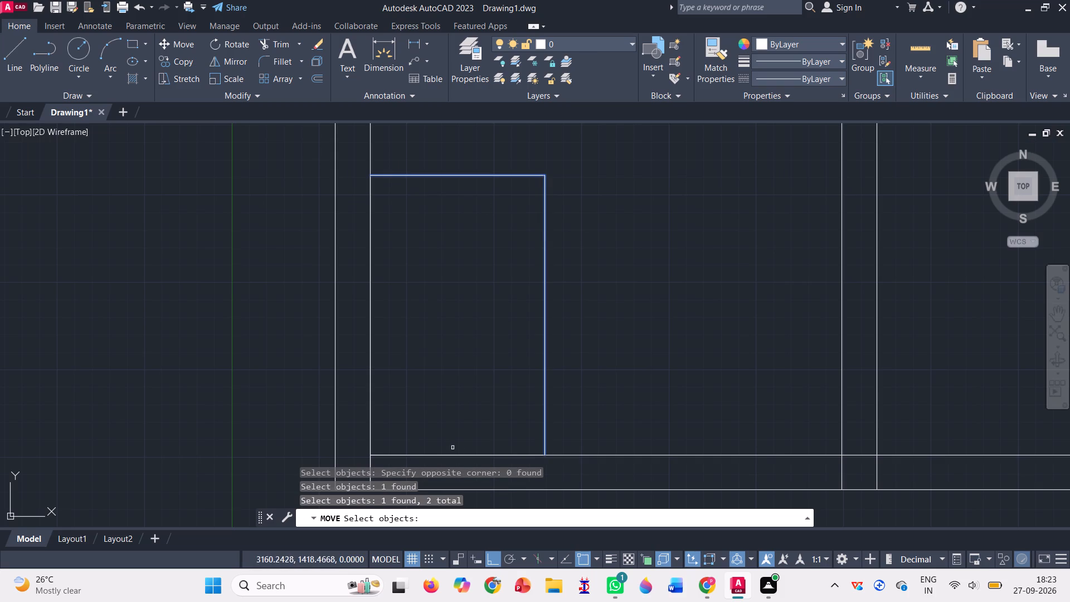
click(490, 456)
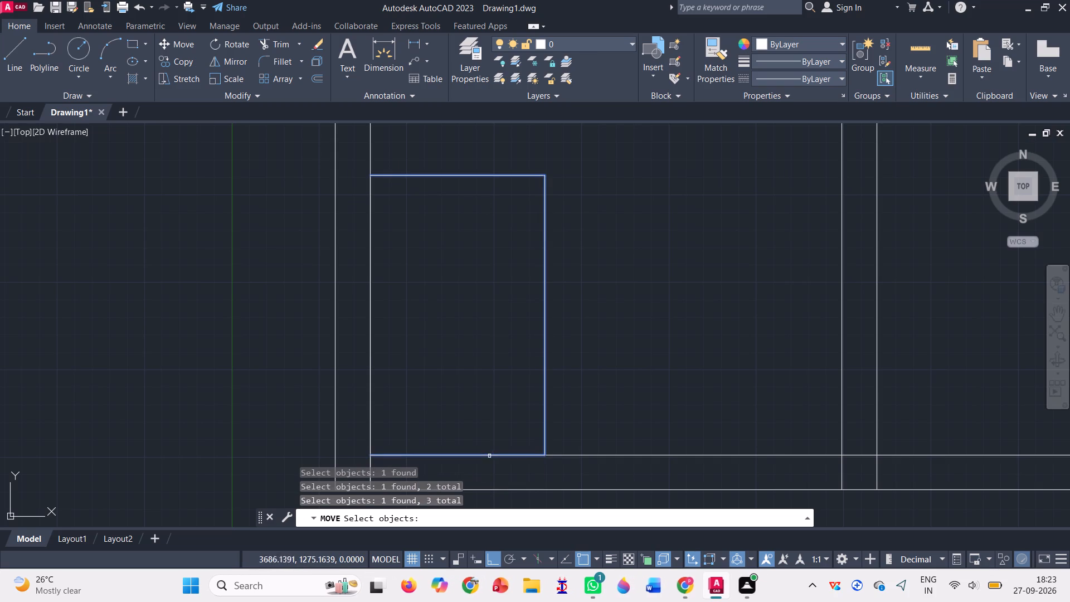
click(368, 358)
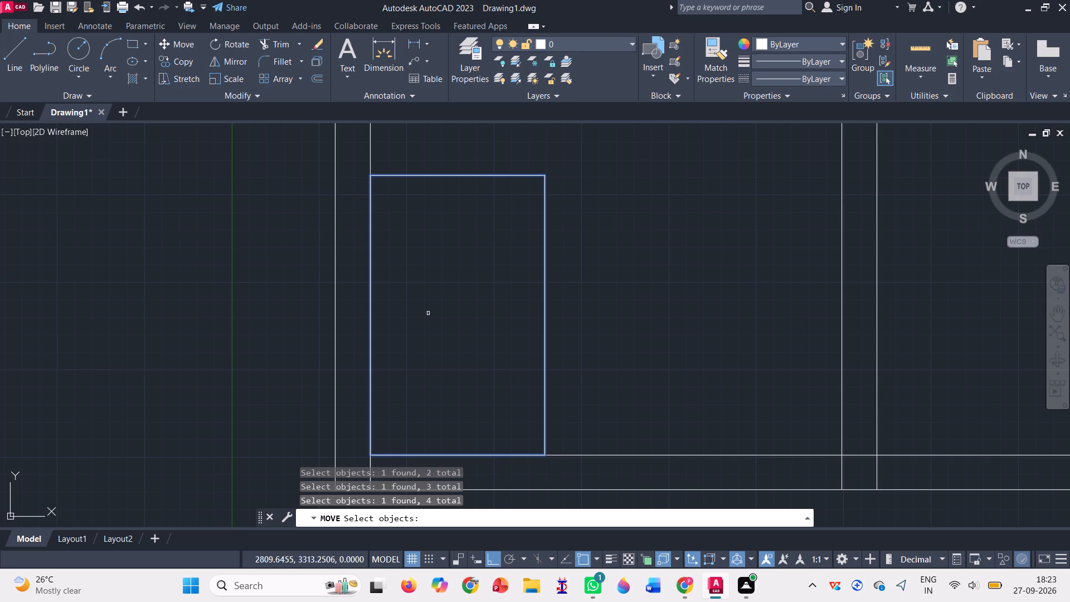
key(Return)
scroll(428, 313, down, 2)
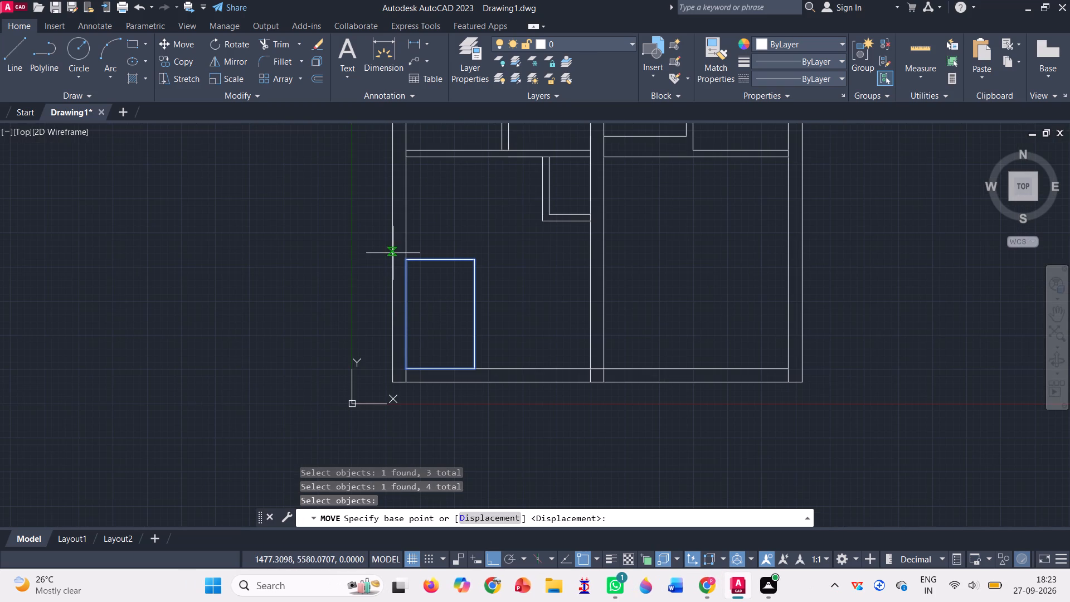
click(403, 261)
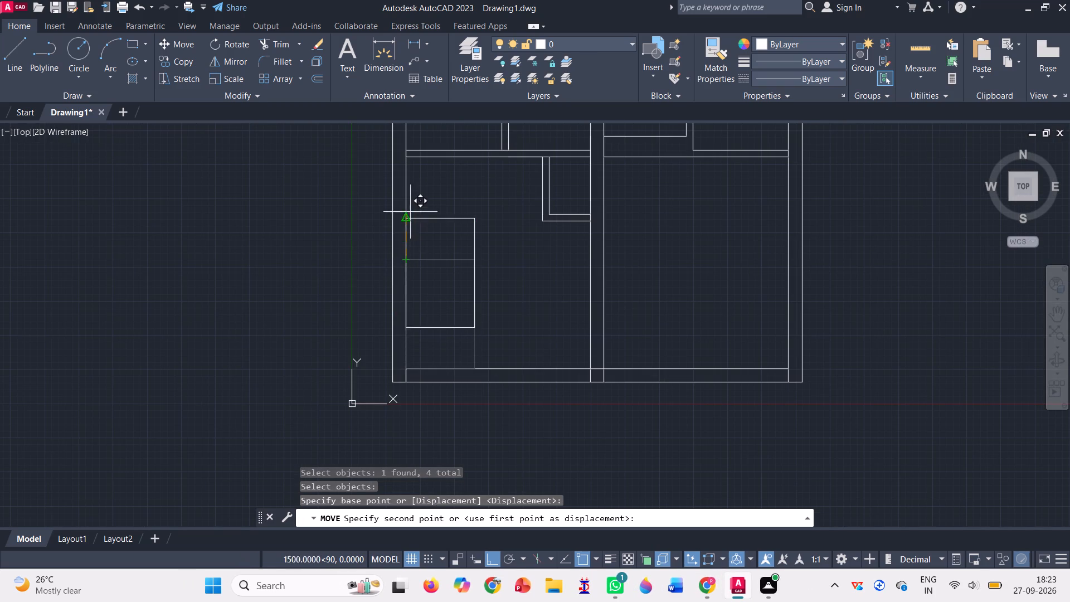
double_click(406, 159)
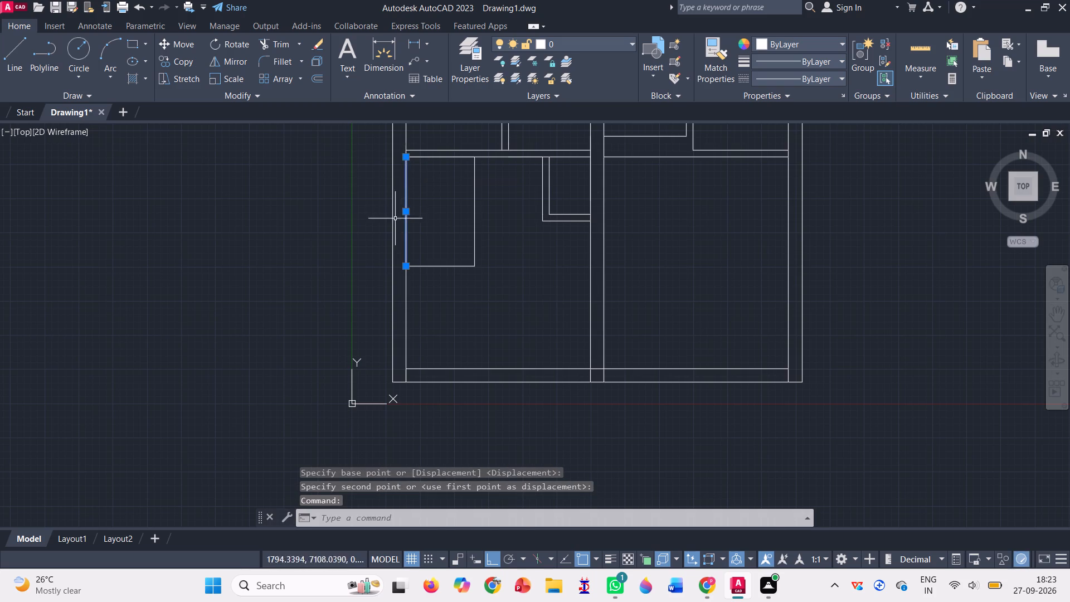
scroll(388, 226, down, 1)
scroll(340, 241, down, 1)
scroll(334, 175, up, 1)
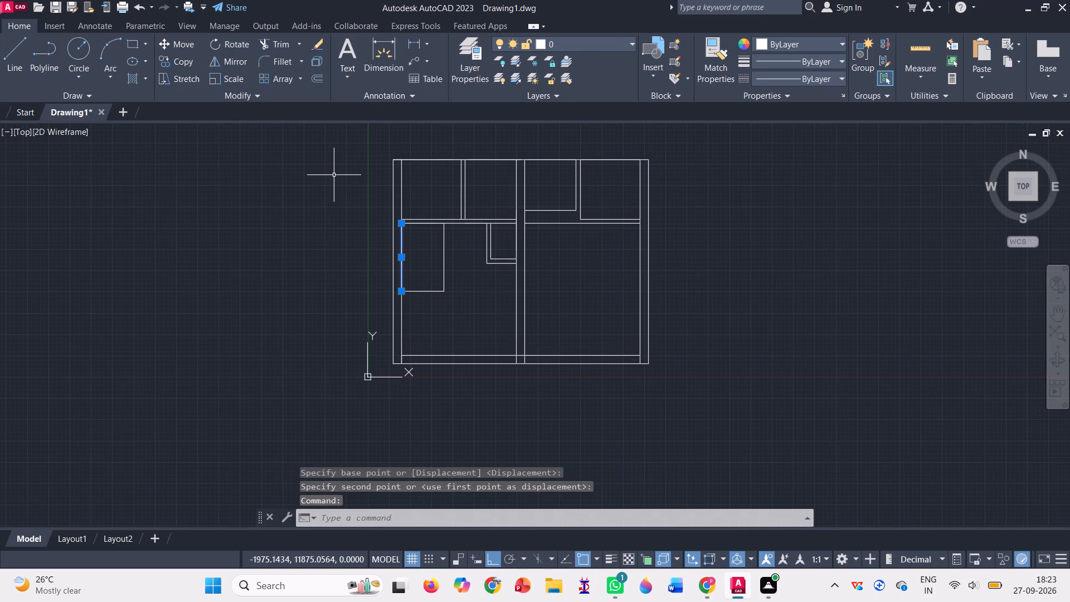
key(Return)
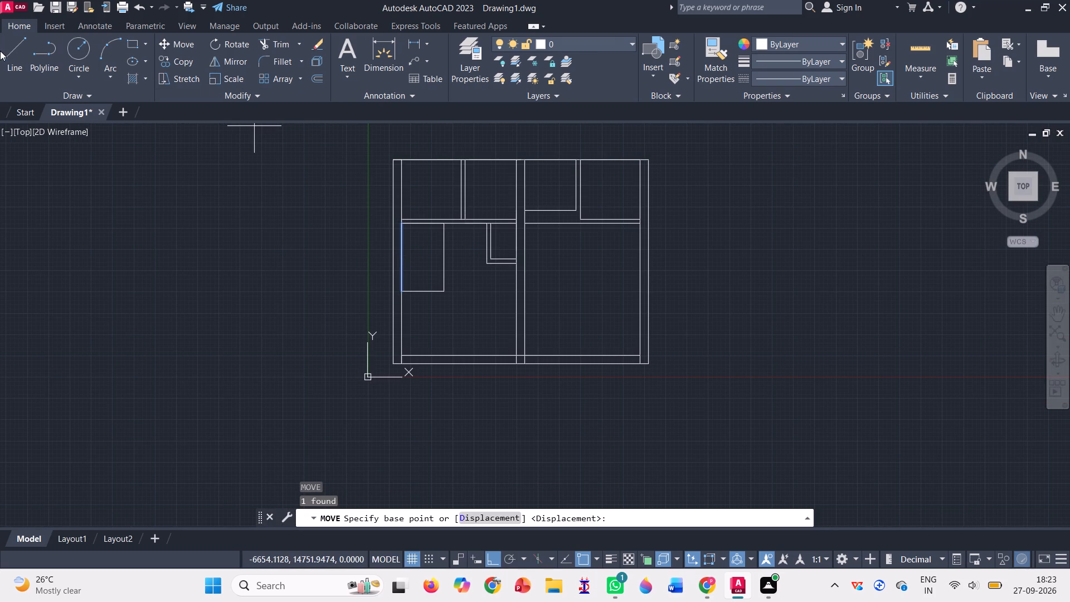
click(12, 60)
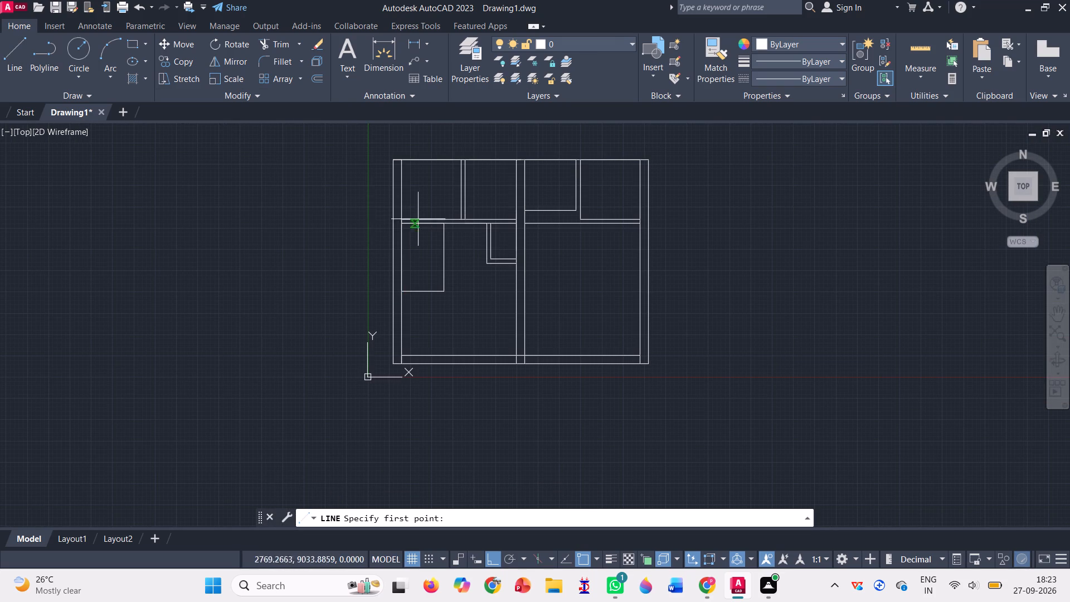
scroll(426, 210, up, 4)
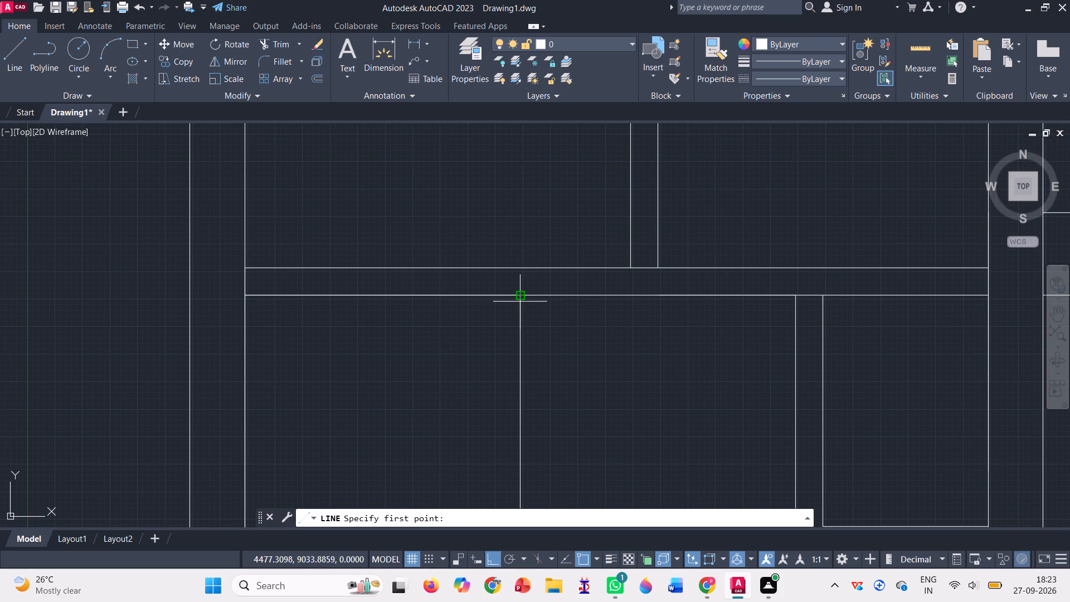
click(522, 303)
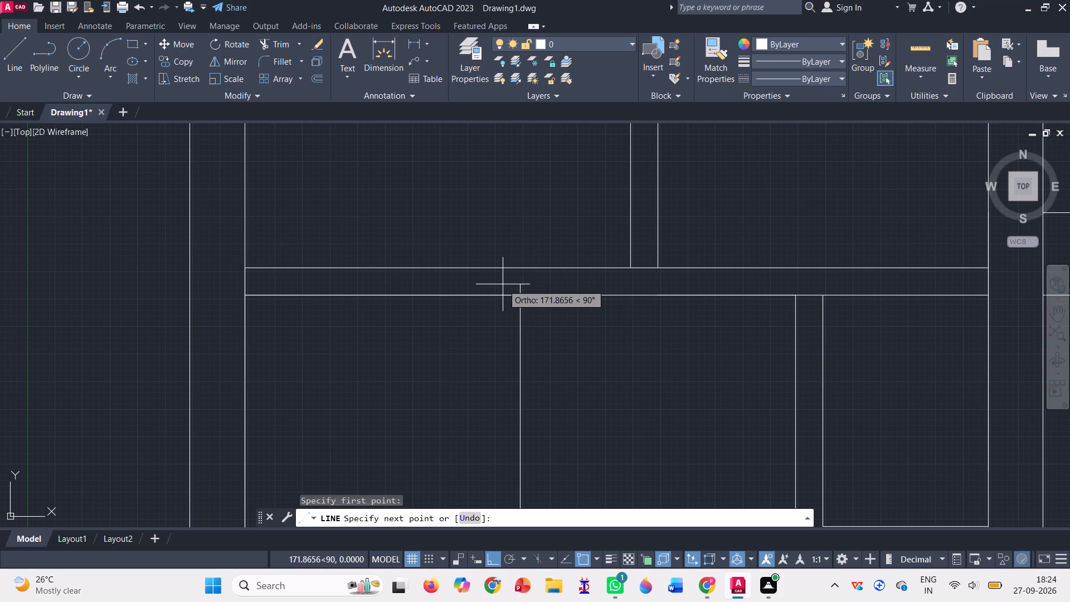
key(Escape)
Draw the moved room's outer wall line 250 outside its right side and 250 below its bottom line, ending at the left side wall.
click(10, 60)
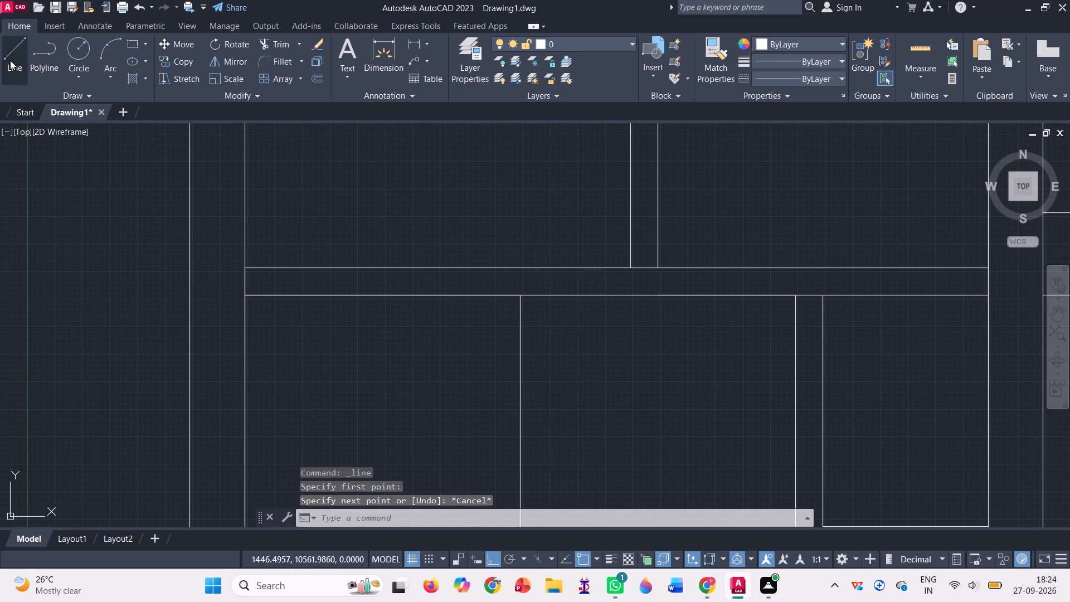
click(518, 297)
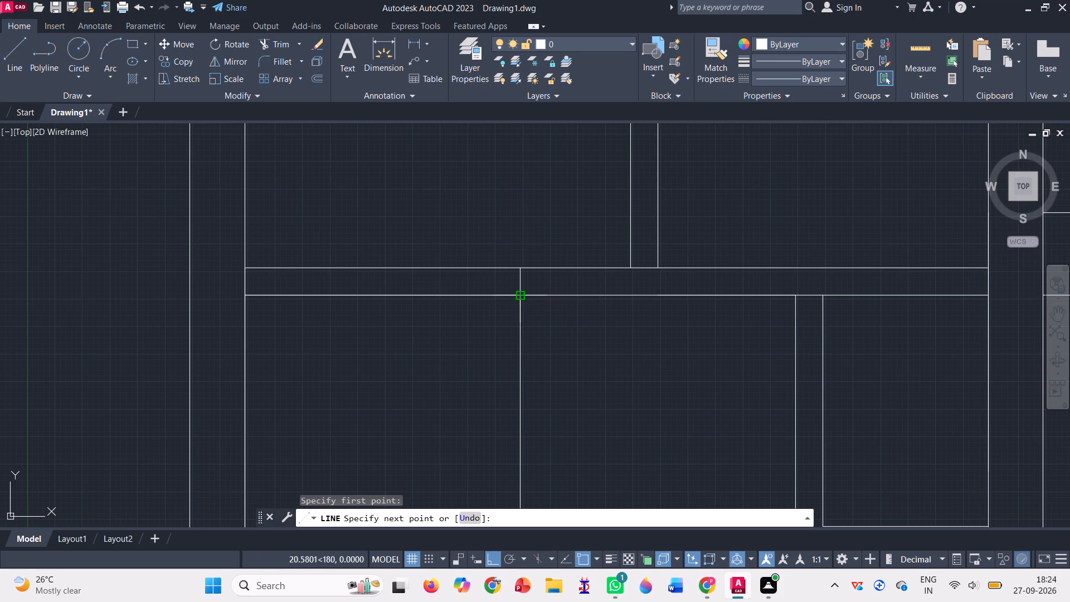
text(250)
key(Return)
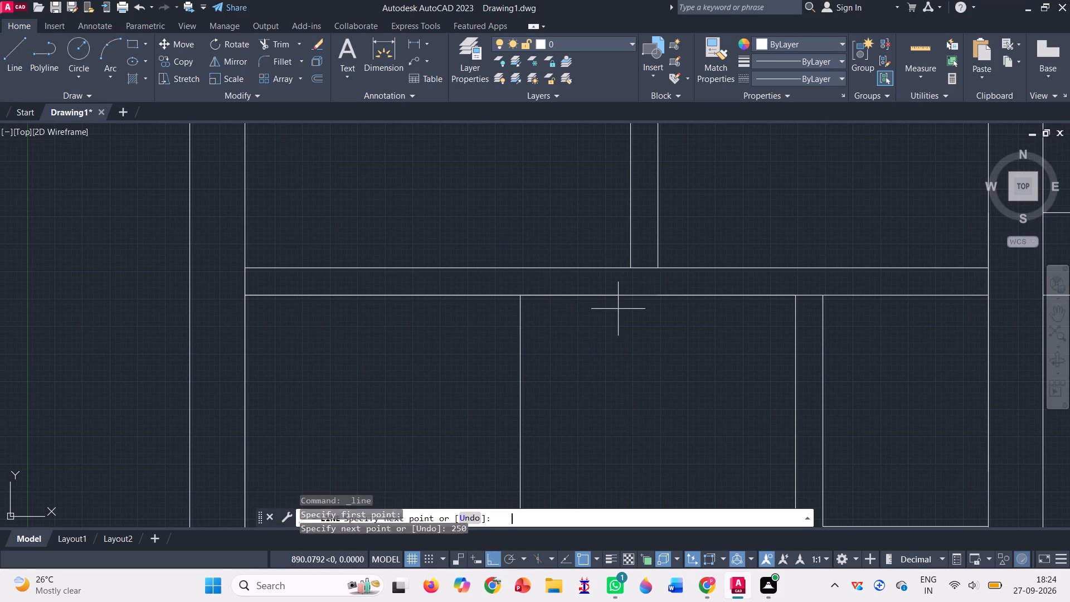
scroll(605, 300, down, 4)
scroll(588, 298, up, 1)
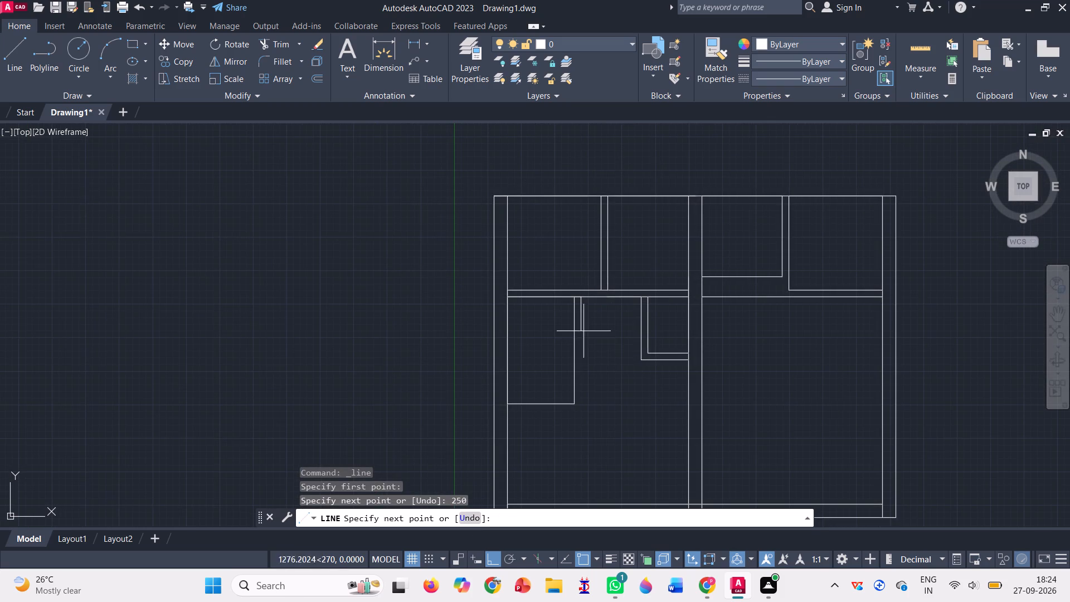
scroll(581, 430, up, 4)
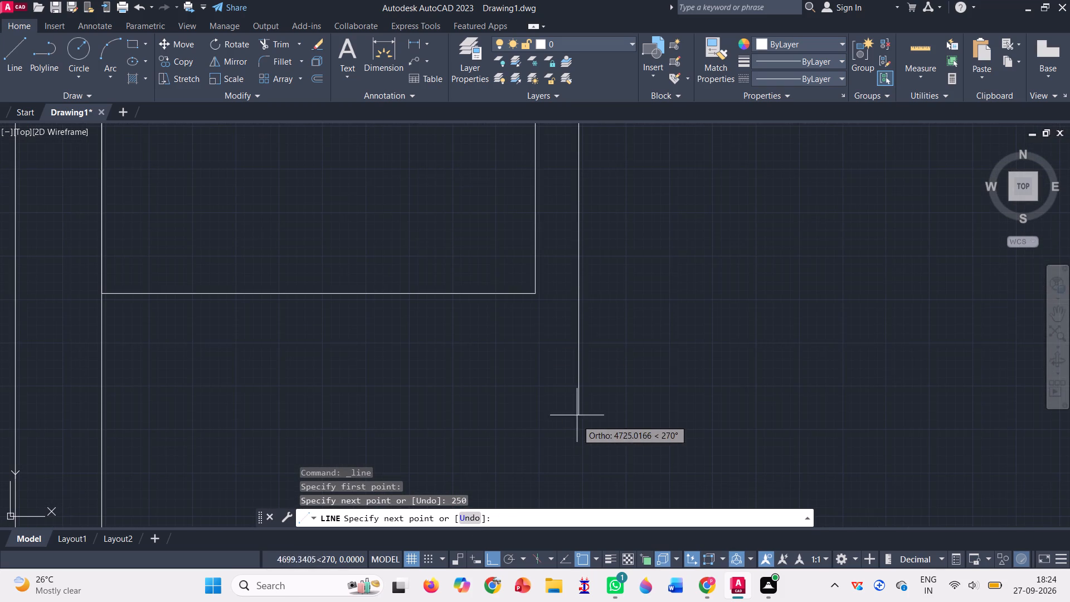
click(580, 293)
text(250)
key(Return)
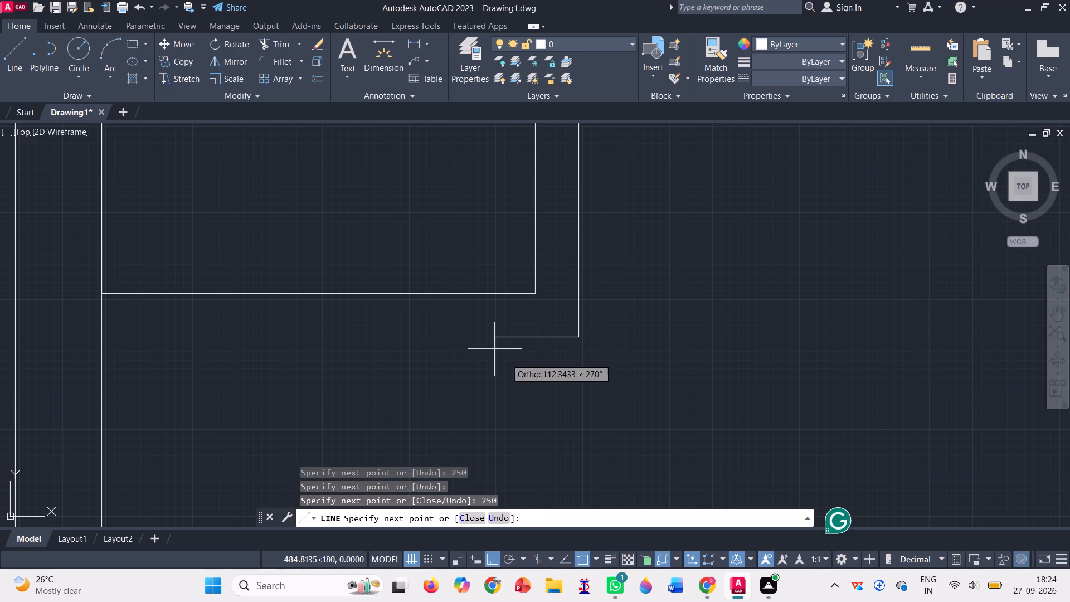
text(250)
key(Return)
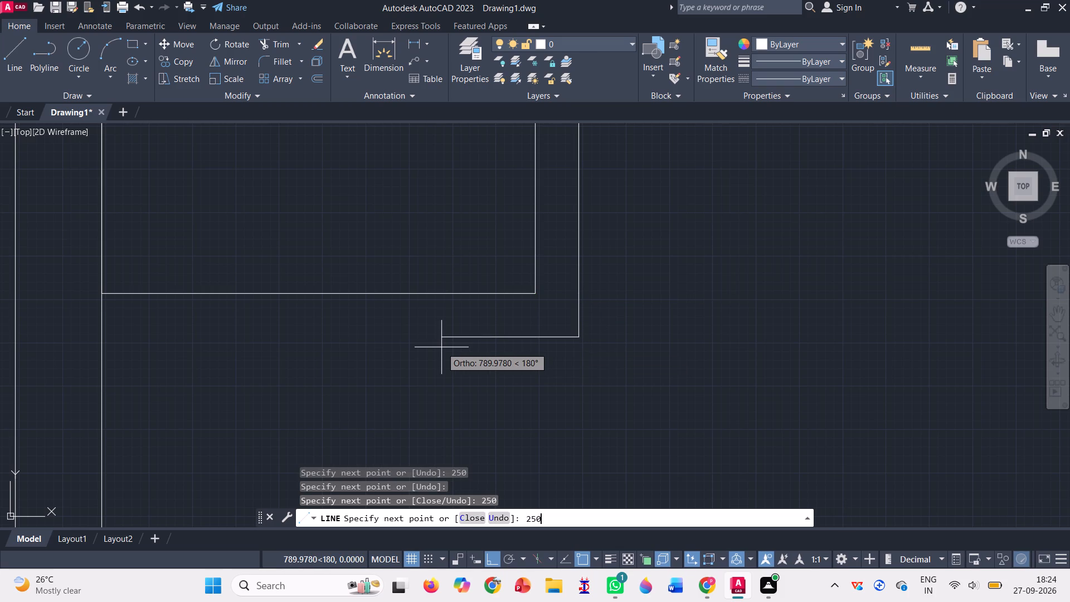
click(102, 337)
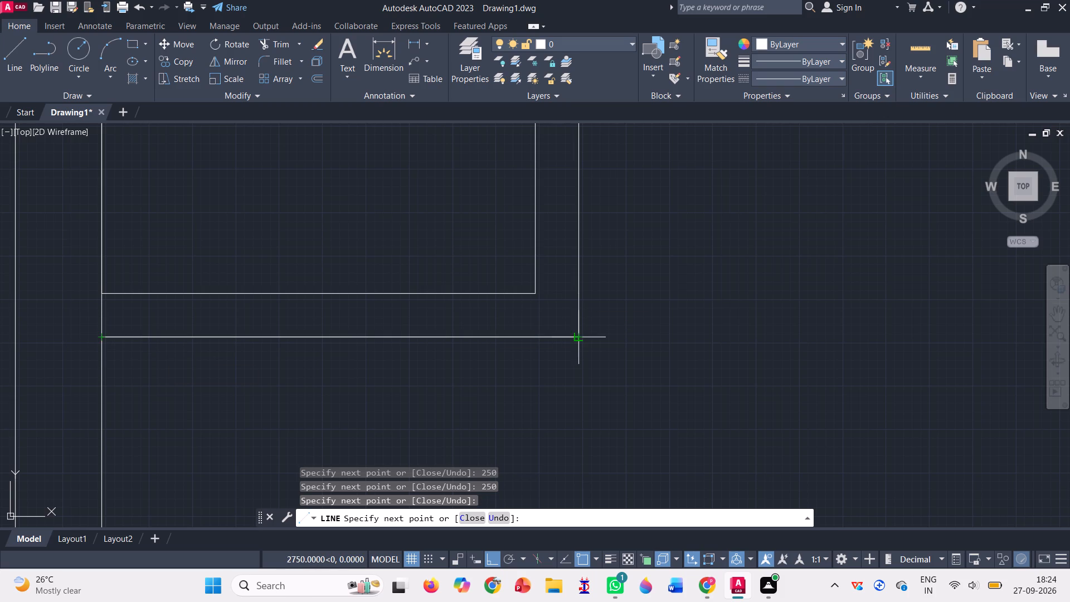
Continue the 2500 by 4000 room's outer wall line along the bottom to its outer corner and up to the upper rooms' lower wall line.
click(579, 336)
scroll(579, 336, down, 4)
scroll(584, 219, up, 2)
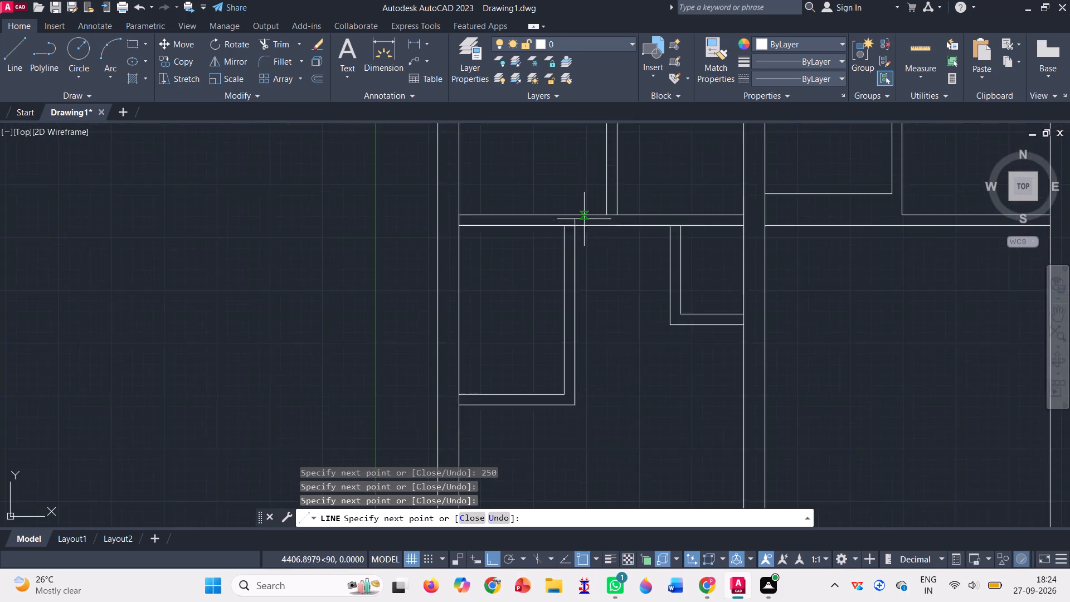
scroll(584, 219, up, 2)
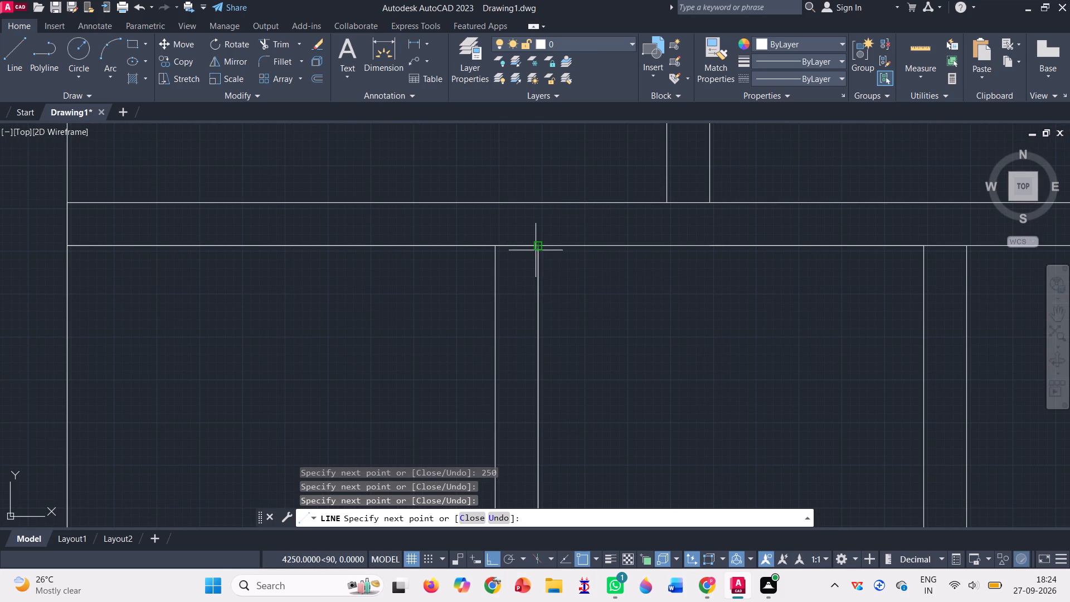
scroll(539, 249, up, 1)
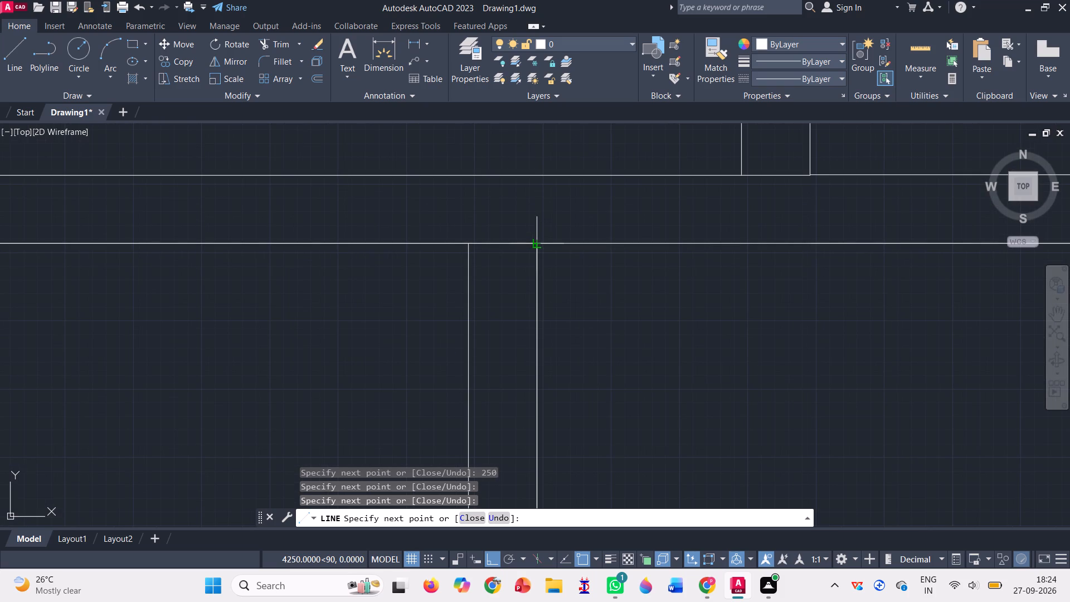
click(538, 245)
scroll(536, 298, down, 1)
key(Return)
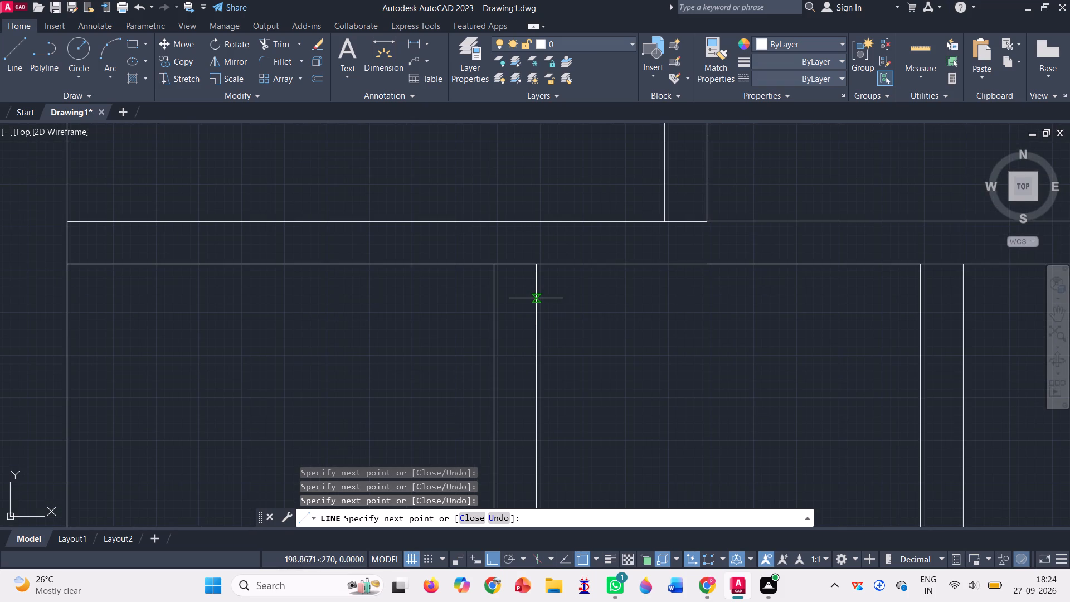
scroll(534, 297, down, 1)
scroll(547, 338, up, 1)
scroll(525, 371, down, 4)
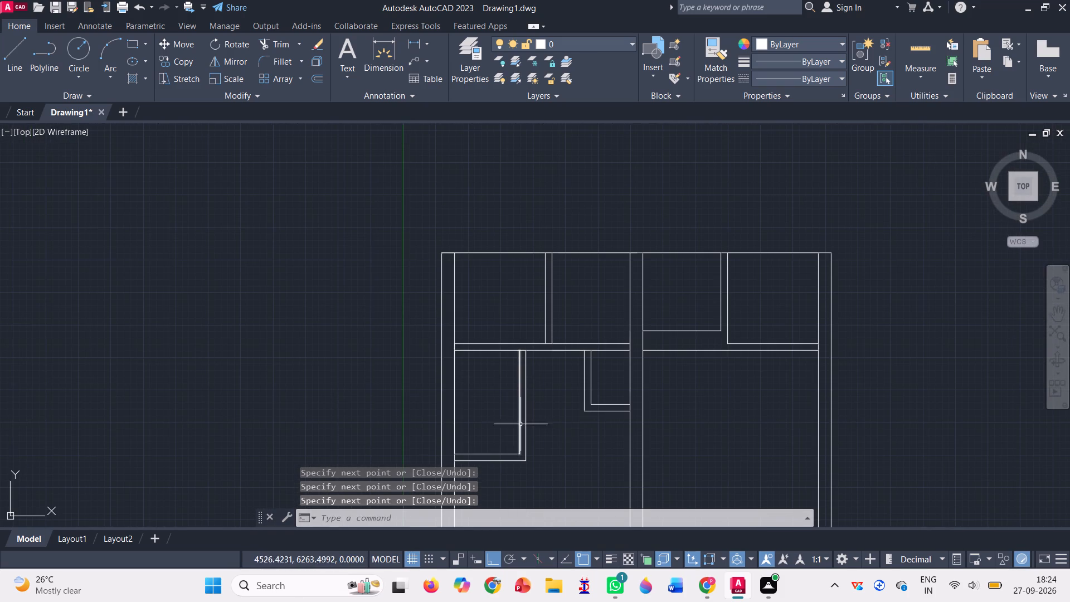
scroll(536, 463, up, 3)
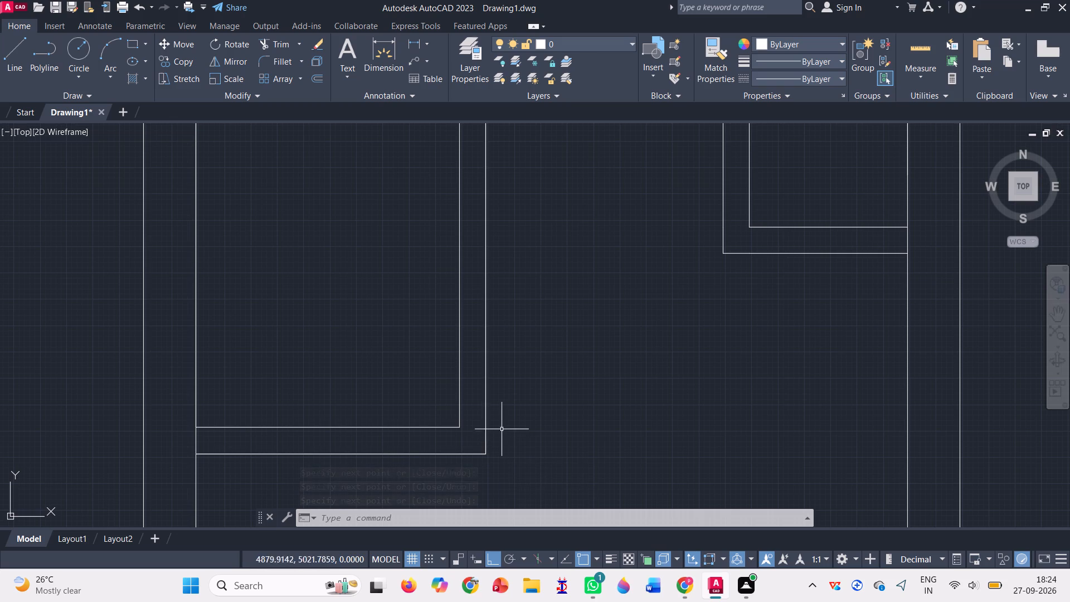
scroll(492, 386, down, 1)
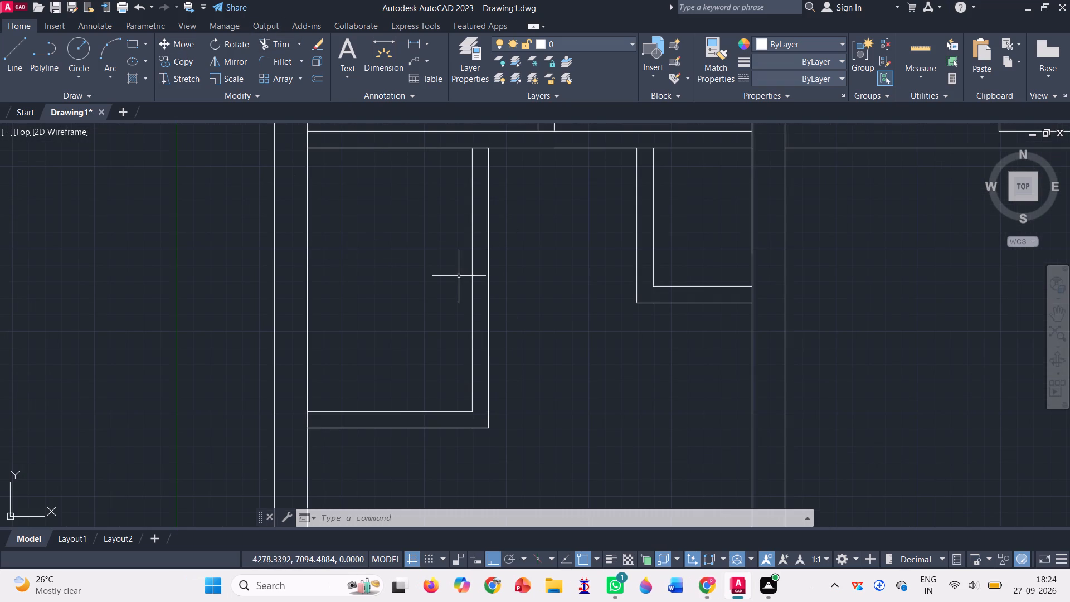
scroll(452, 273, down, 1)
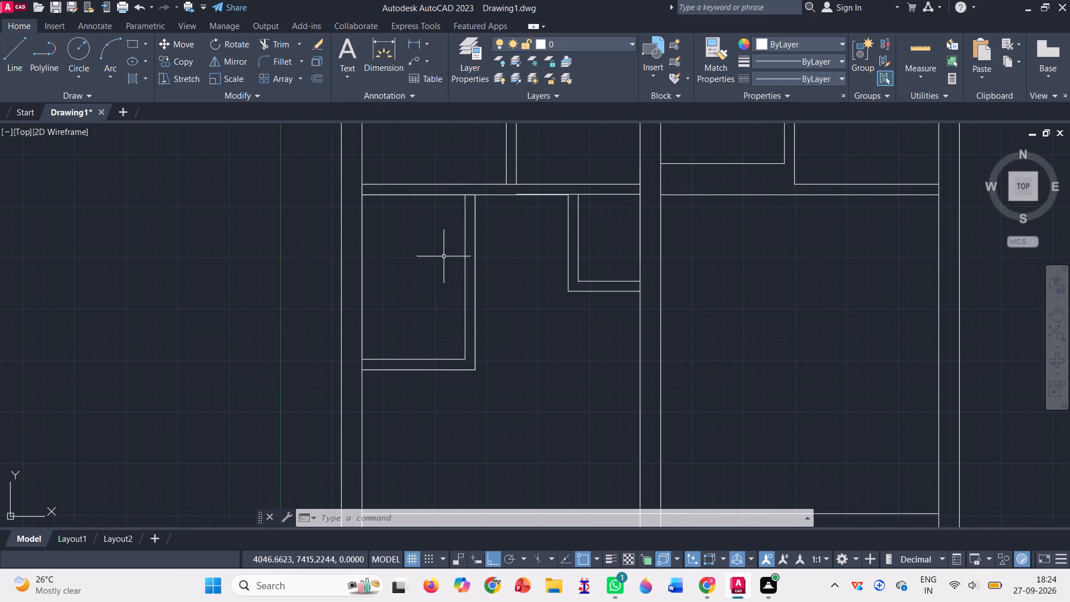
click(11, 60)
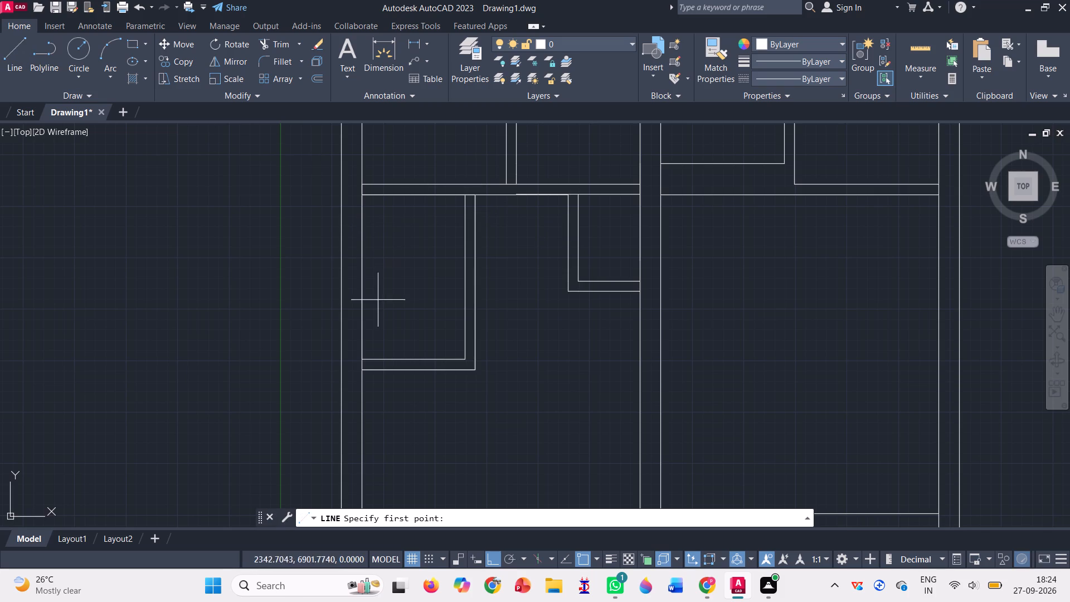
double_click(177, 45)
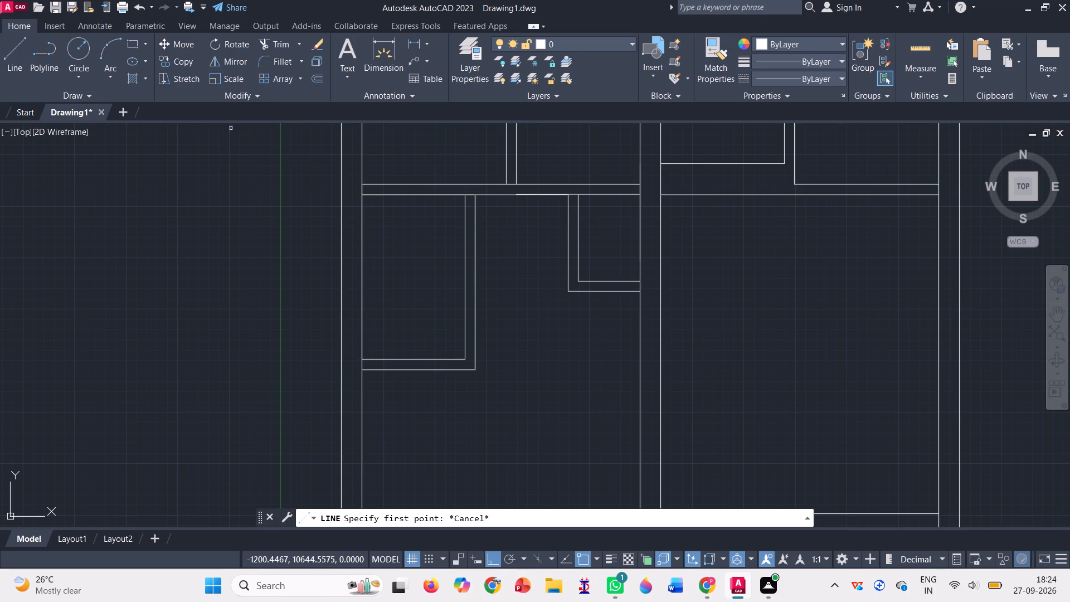
Copy the 2500 by 4000 room's inner bottom line upward at distances of 100, 200, 400, 600 and 800.
click(188, 62)
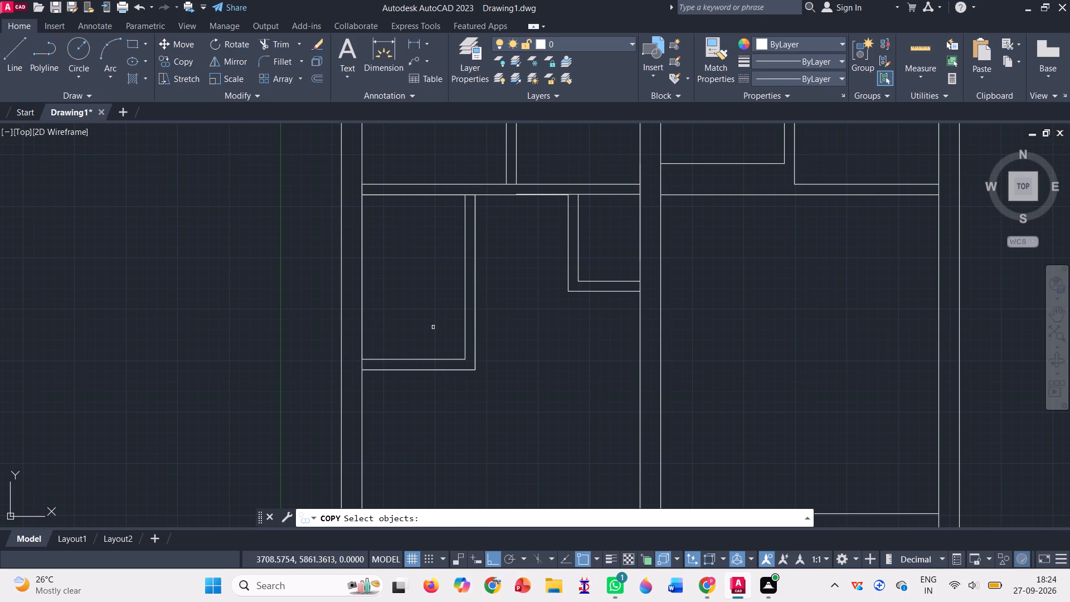
scroll(420, 356, up, 2)
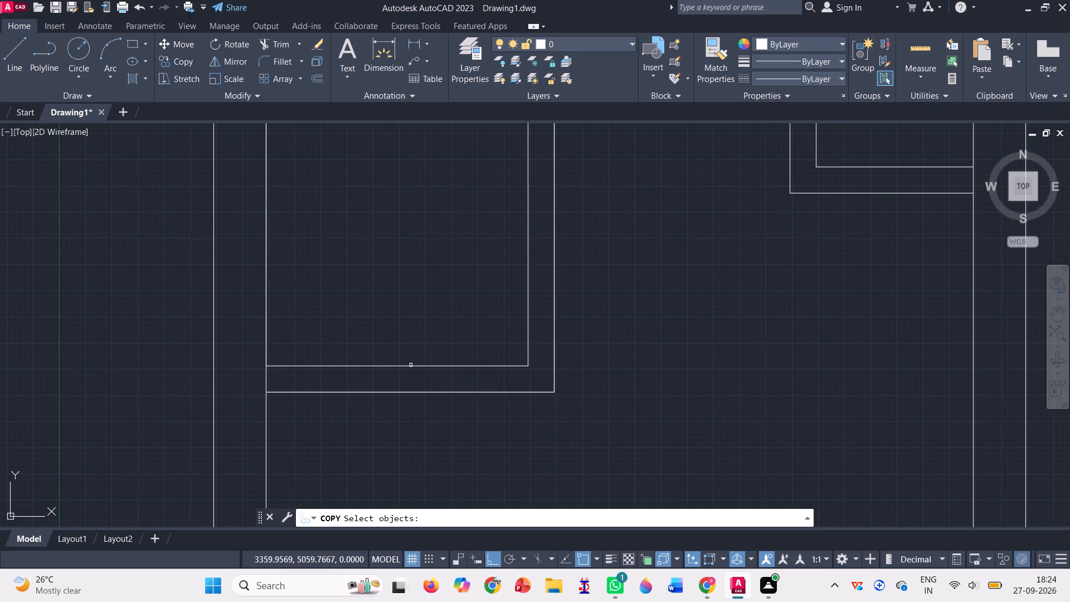
click(412, 367)
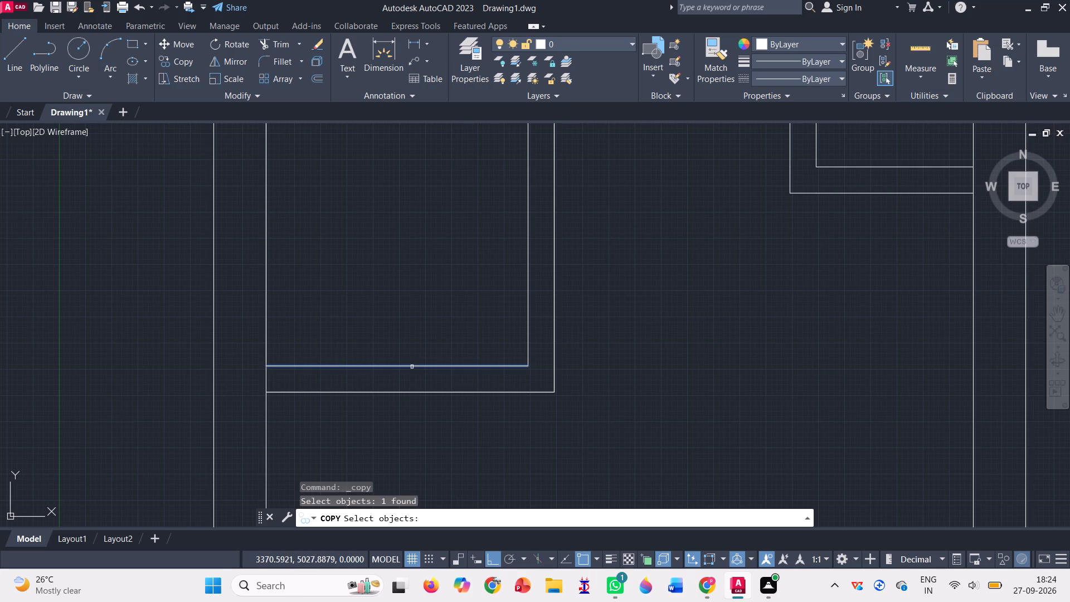
key(Return)
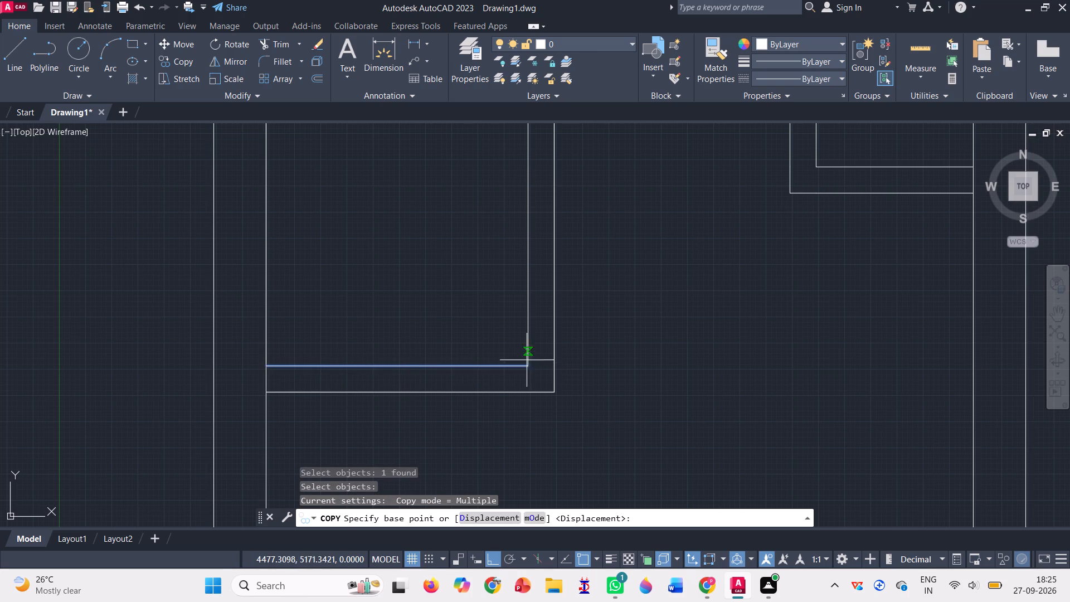
click(527, 366)
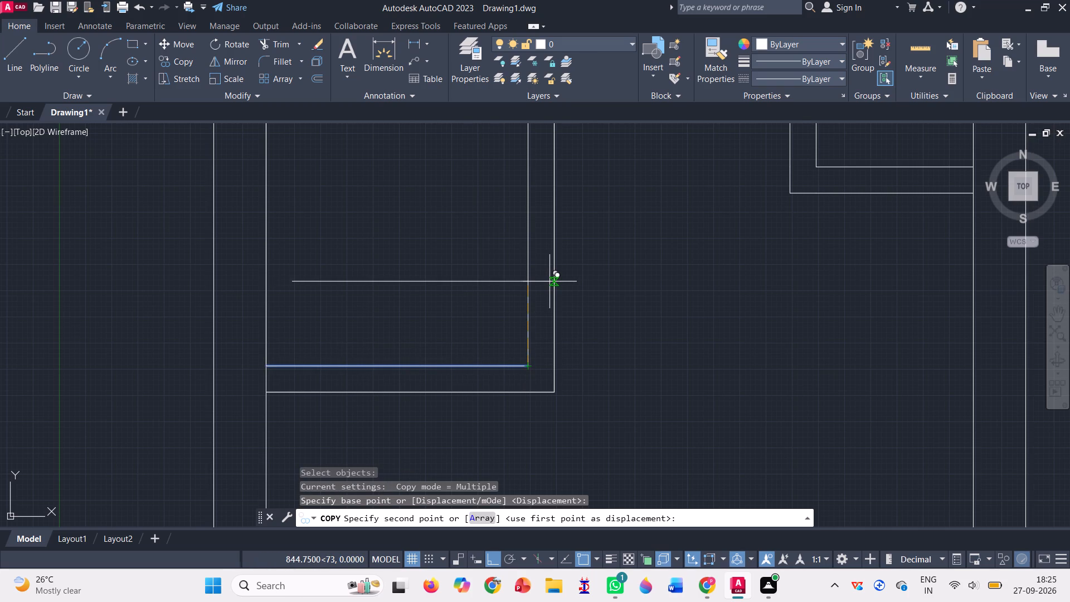
text(100)
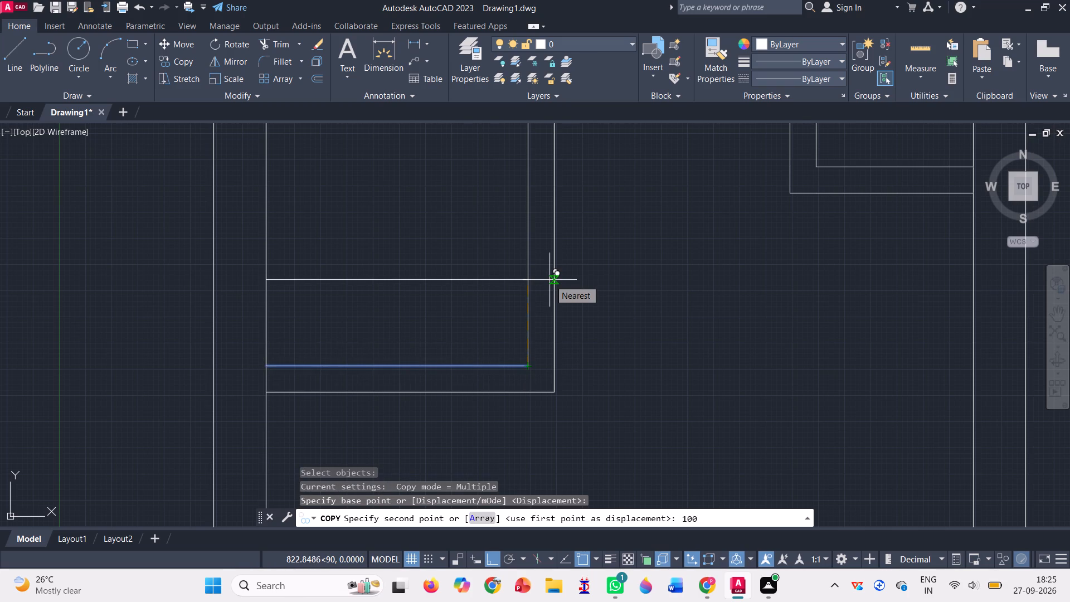
key(Return)
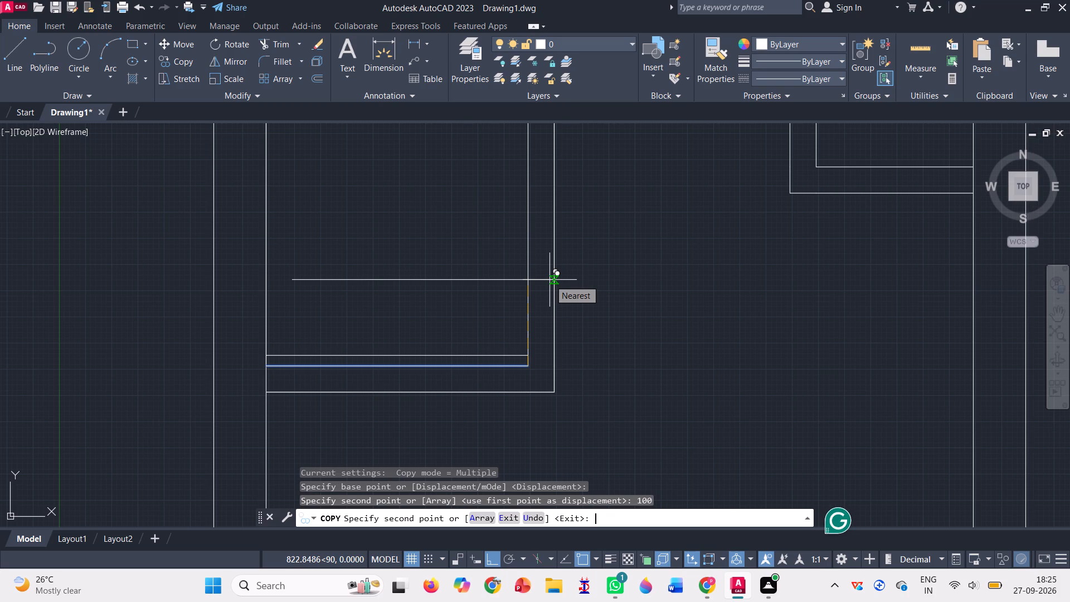
text(200)
key(Return)
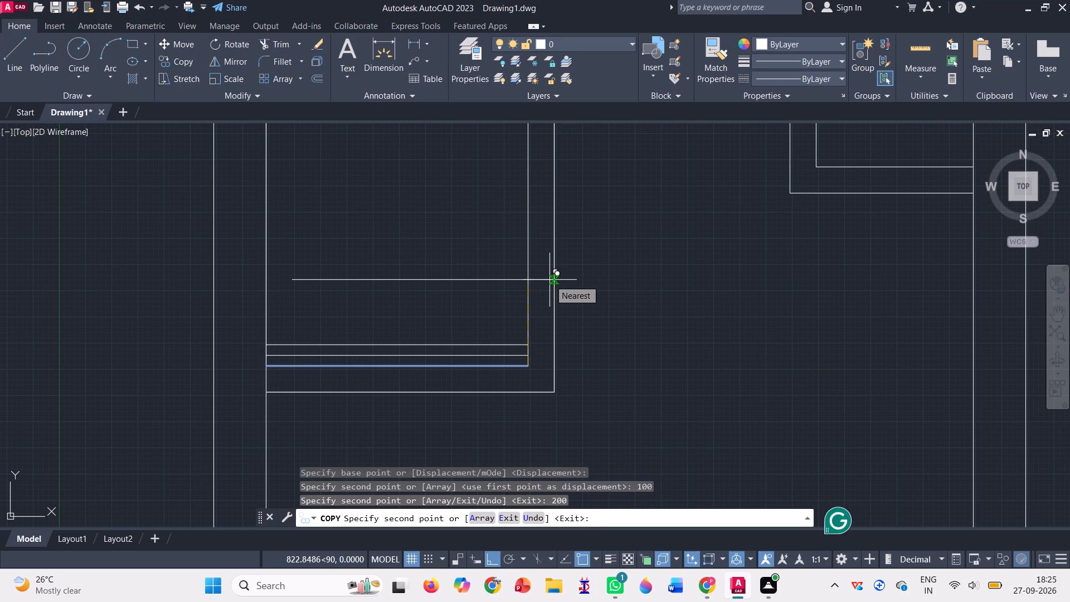
text(400)
key(Return)
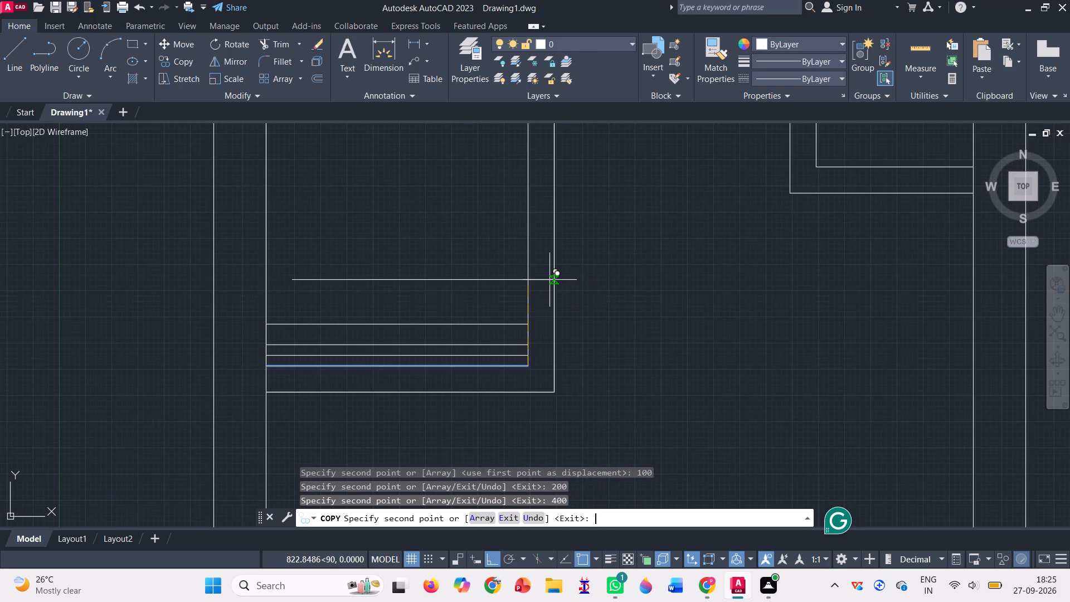
text(600)
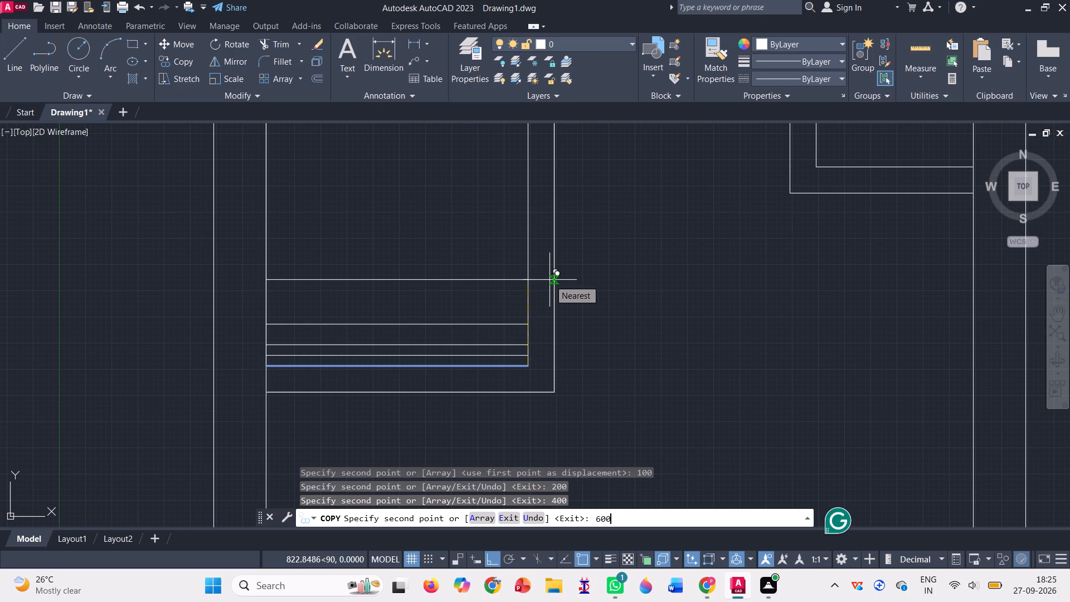
key(Return)
text(800)
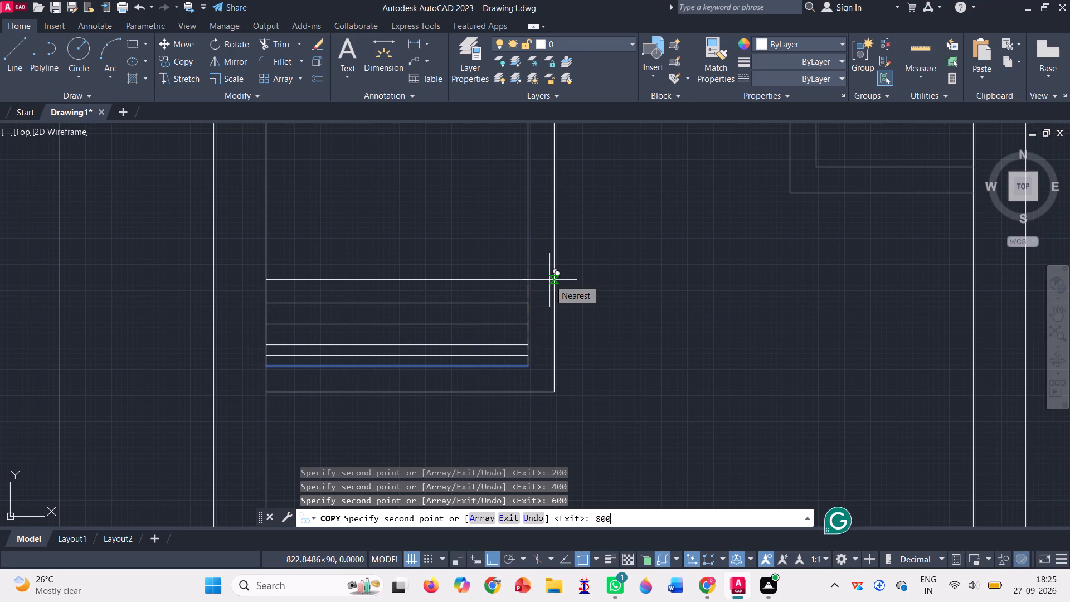
key(Return)
Add copies of the inner bottom line at 1000, 1200, 1400, 1600, 1800 and 2000 above it.
text(1000)
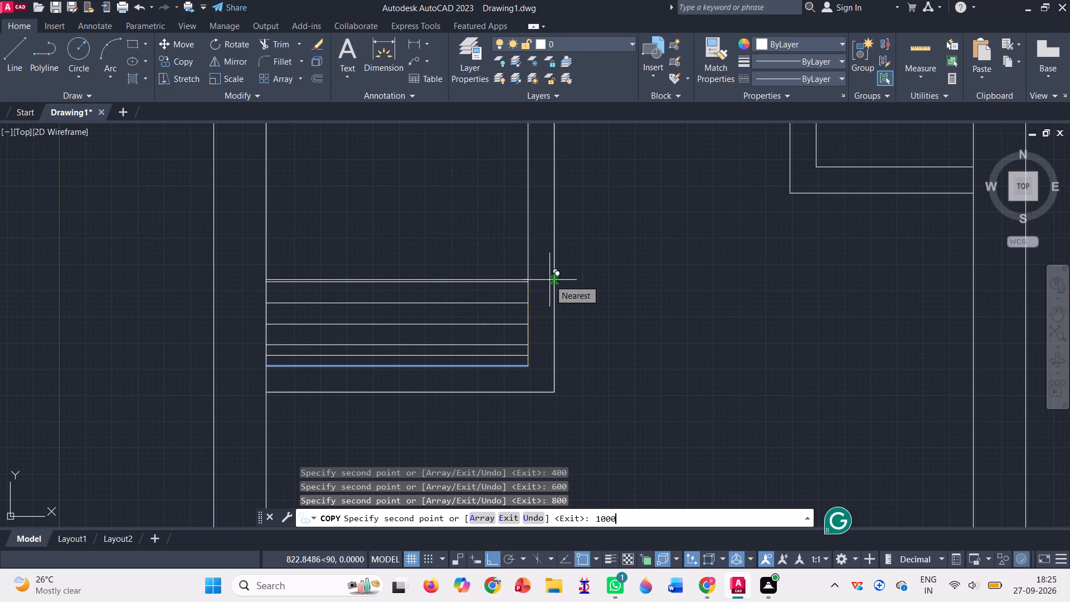
key(Return)
text(1200)
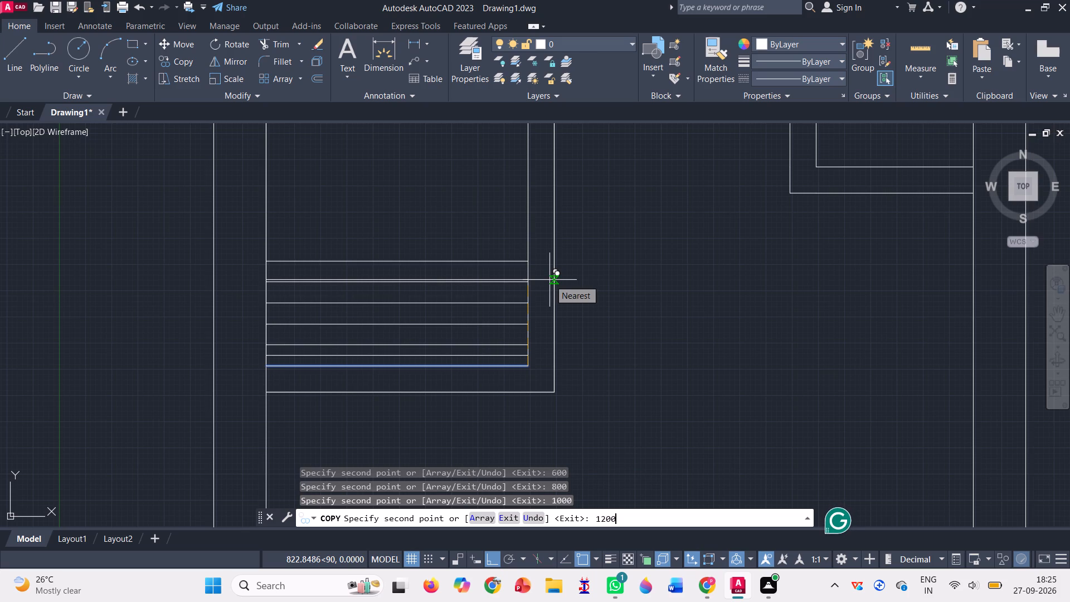
key(Return)
text(1400)
key(Return)
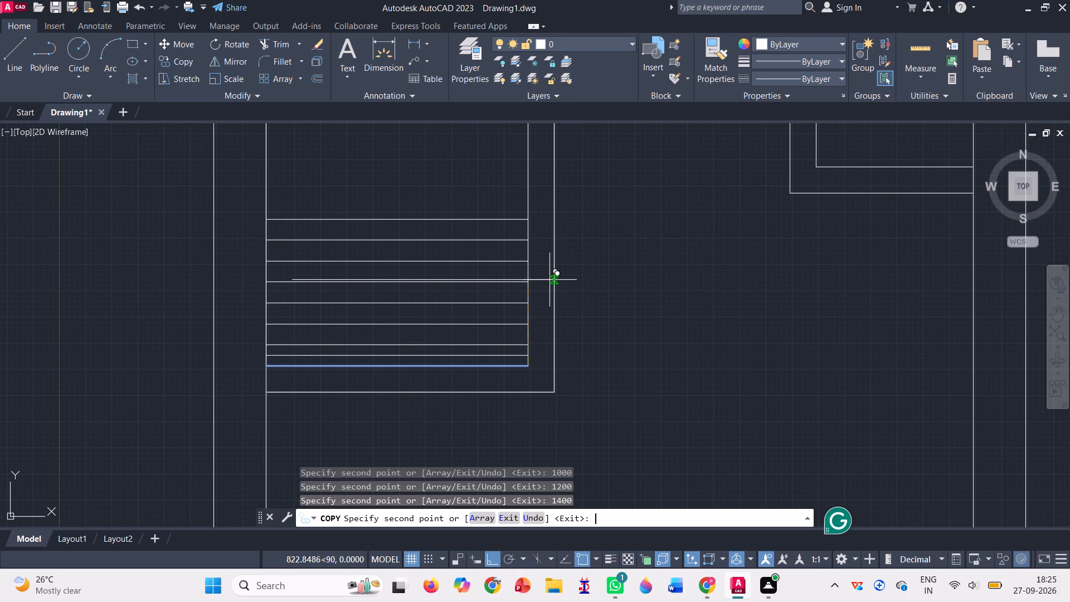
text(1600)
key(Return)
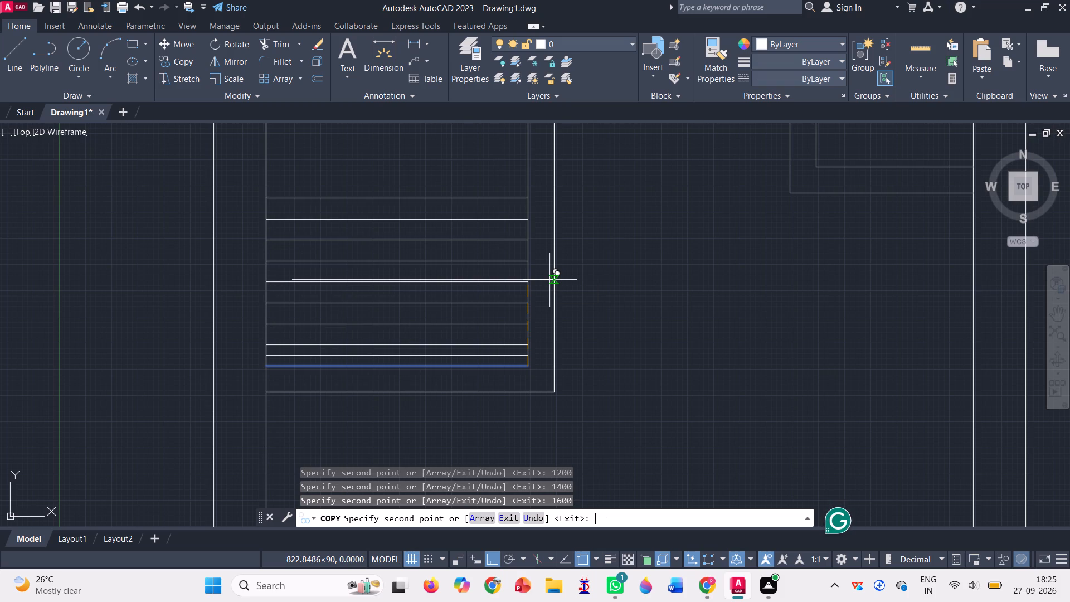
text(1800)
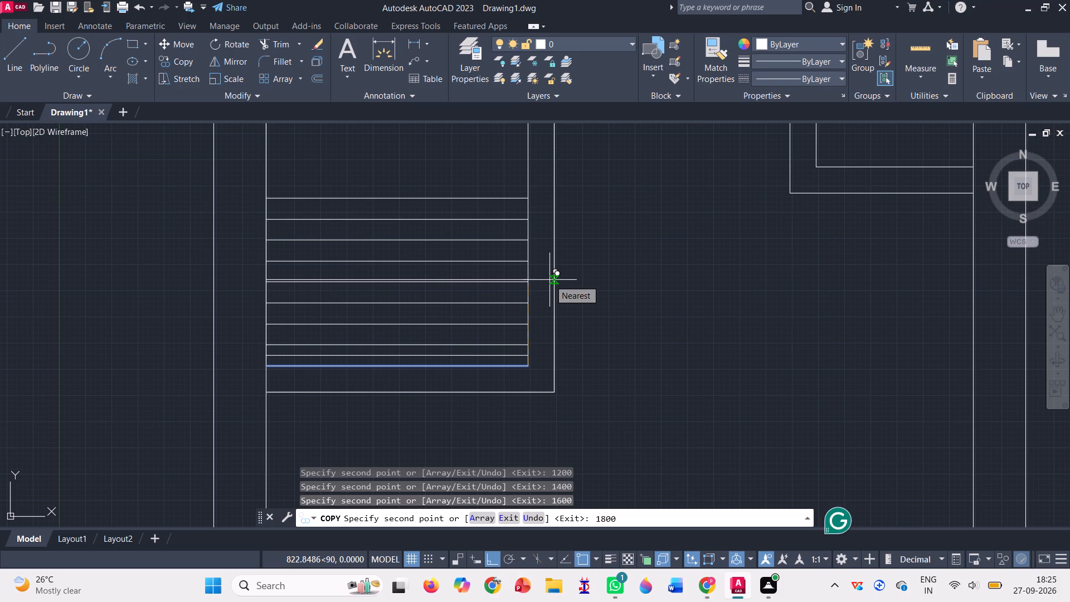
key(Return)
text(2000)
key(Return)
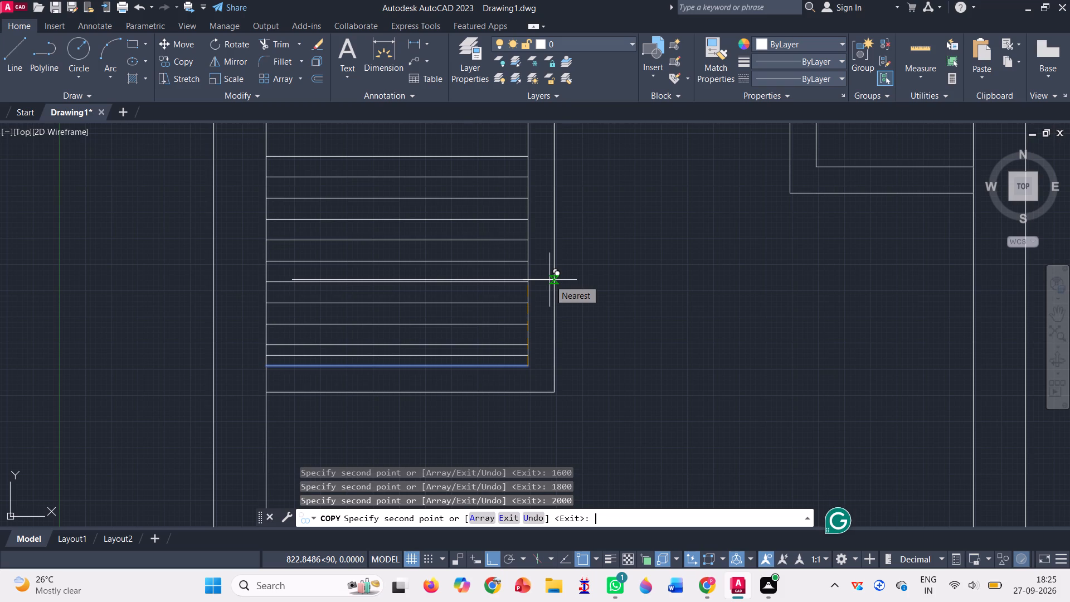
Add the last copies of the inner bottom line at 2200, 2400 and 2600 above it, and end the copying.
text(21)
key(BackSpace)
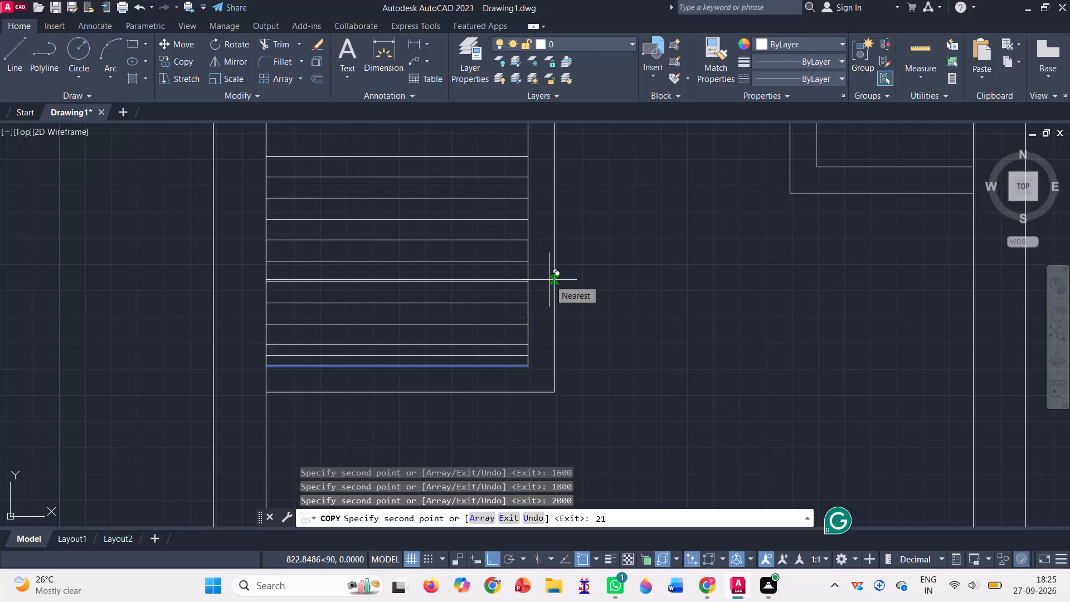
text(200)
key(Return)
text(2400)
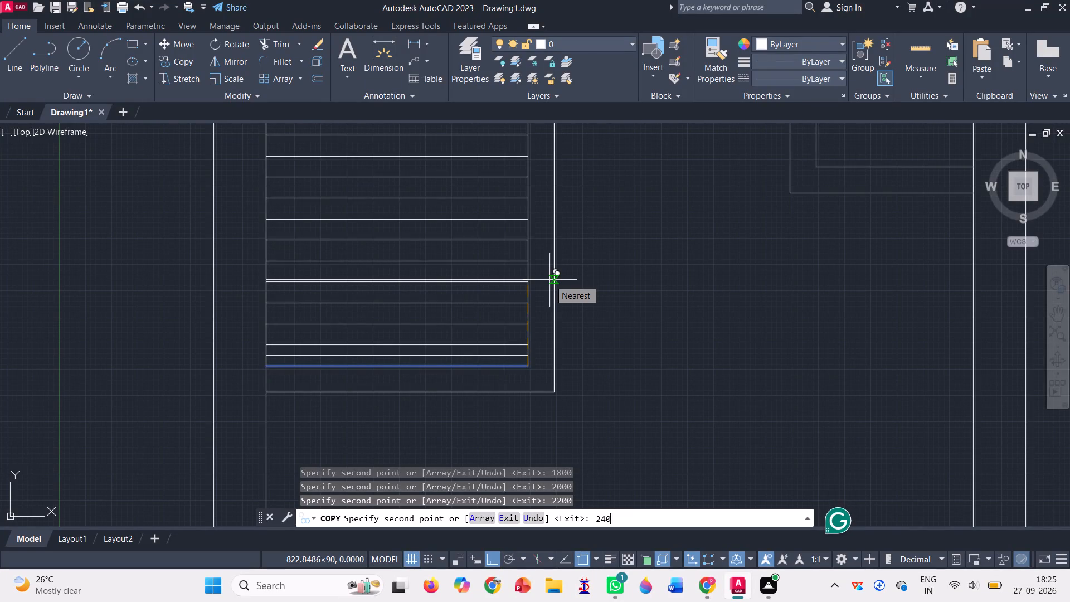
key(Return)
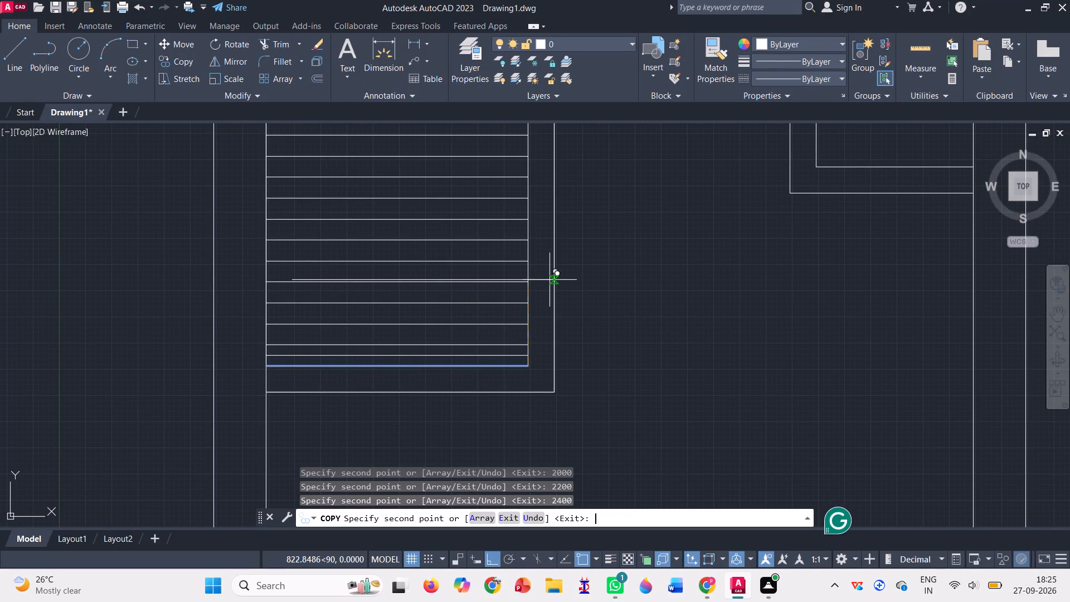
text(2600)
key(Return)
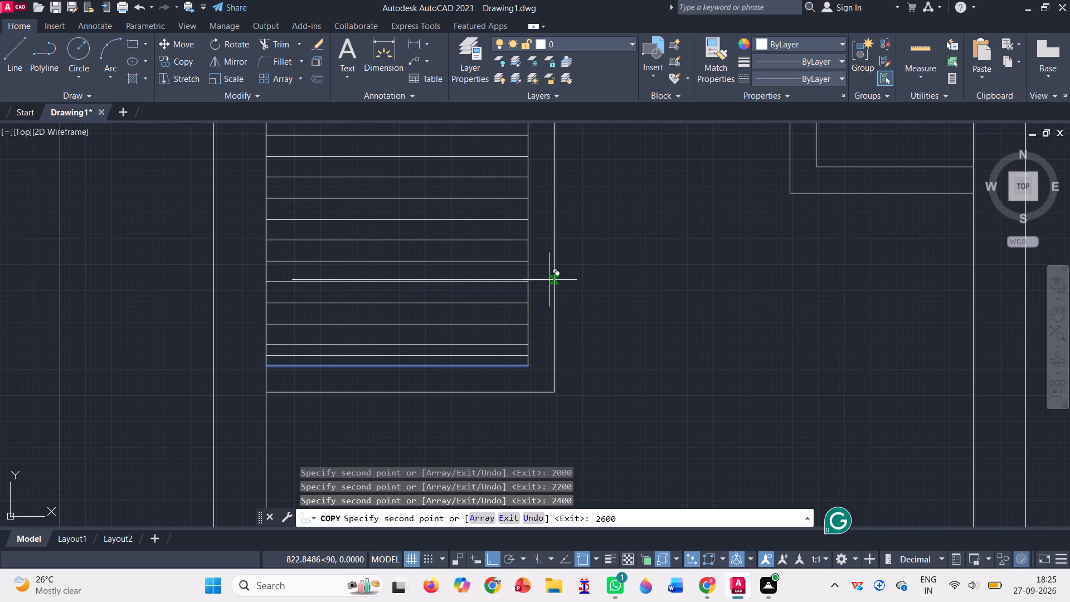
scroll(548, 280, down, 2)
scroll(528, 285, up, 1)
scroll(525, 307, down, 2)
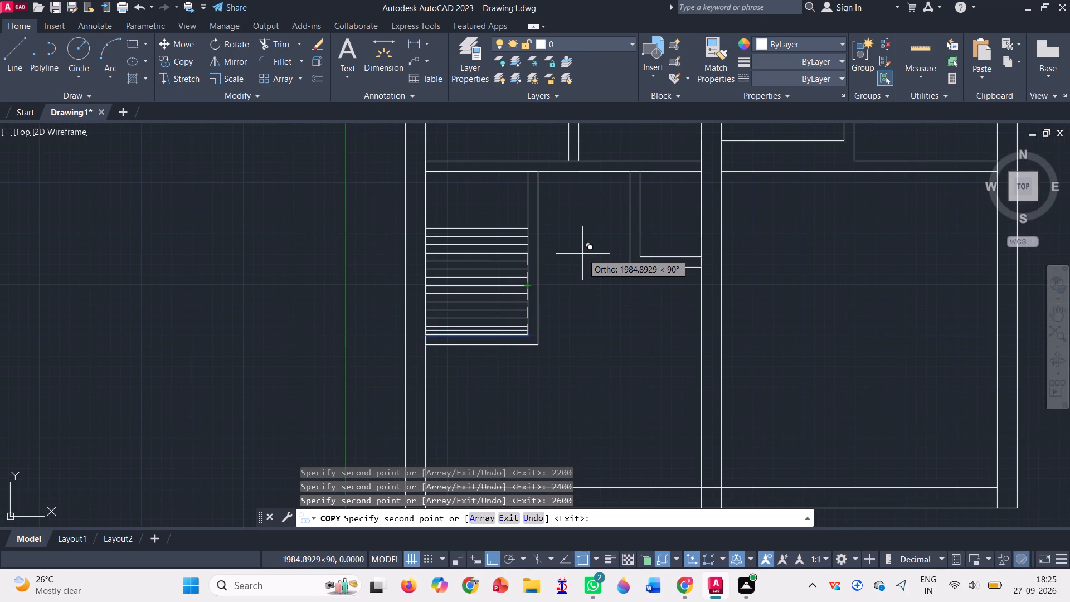
key(Escape)
Delete the copied line 100 above the 2500 by 4000 room's inner bottom line.
scroll(474, 332, up, 3)
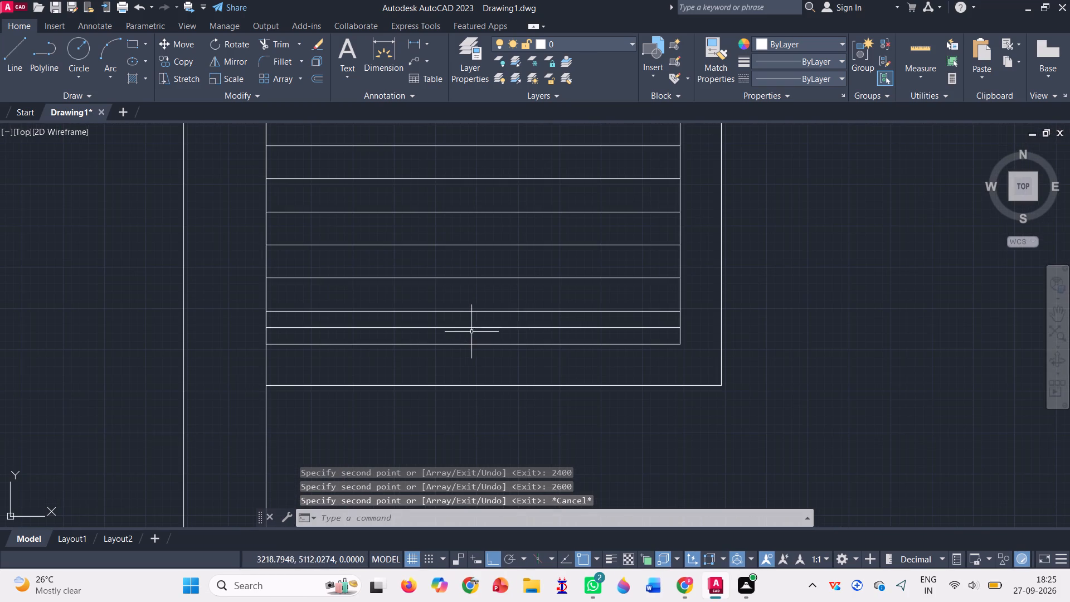
click(483, 327)
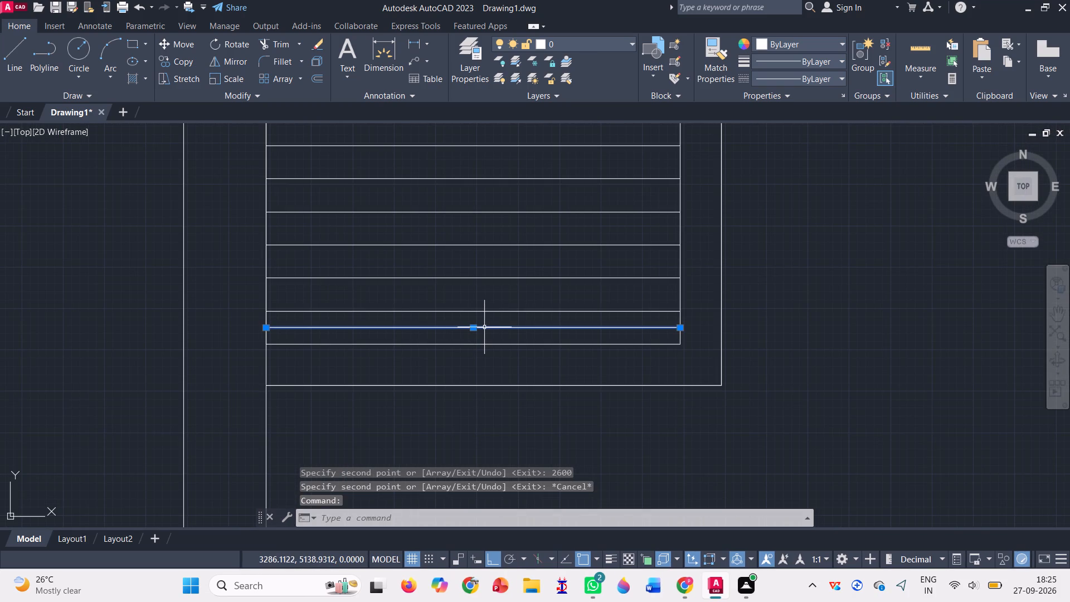
key(Delete)
Copy the 2500 by 4000 room's inner right wall line toward the left at distances of 100, 200, 400 and 600.
scroll(473, 334, down, 3)
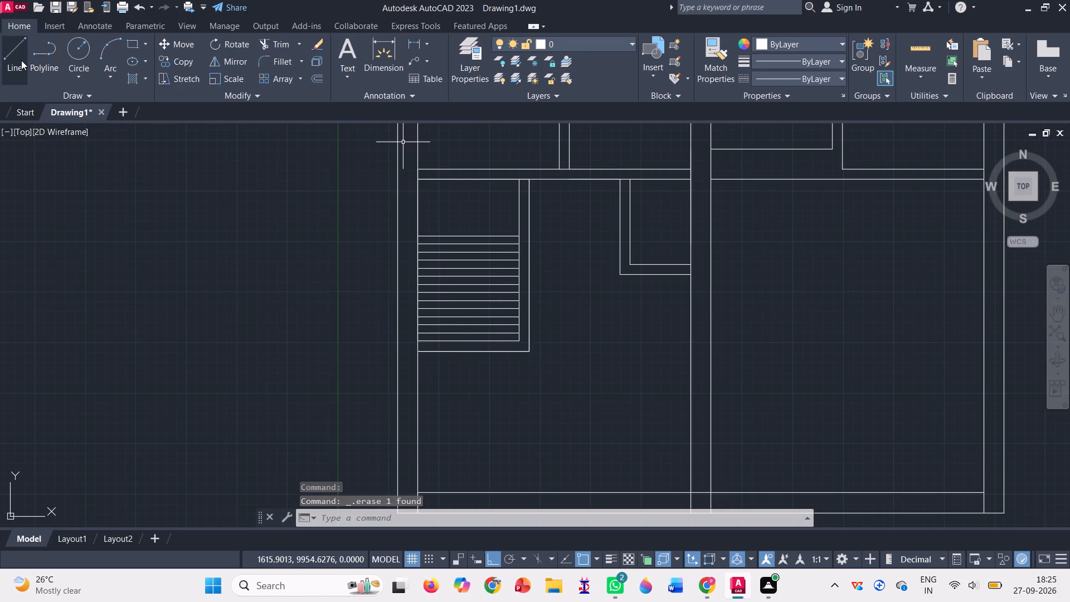
click(191, 59)
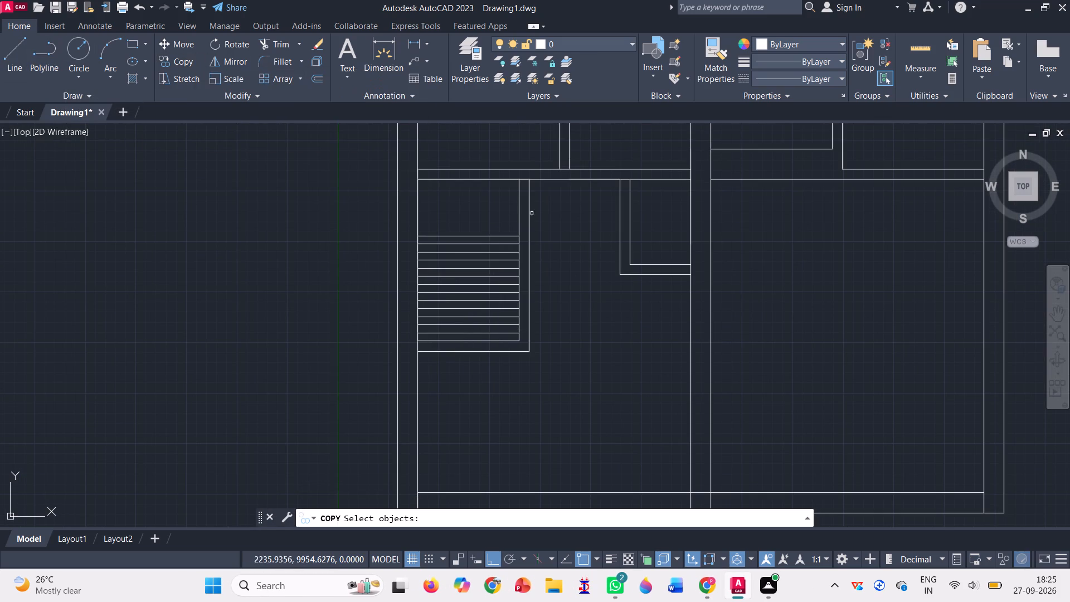
scroll(529, 231, up, 2)
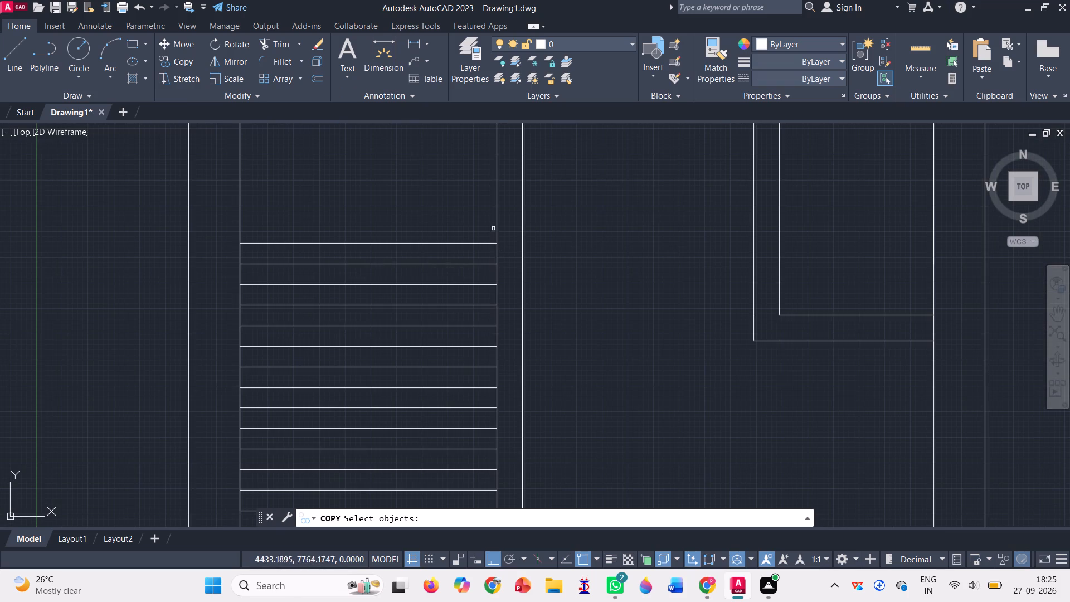
click(497, 221)
key(Return)
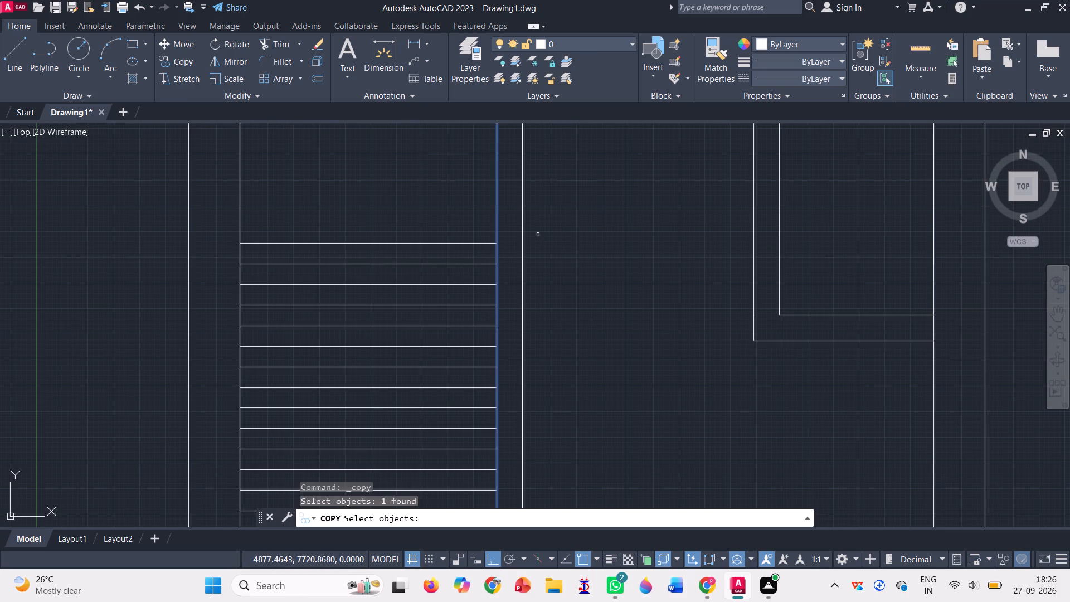
click(495, 244)
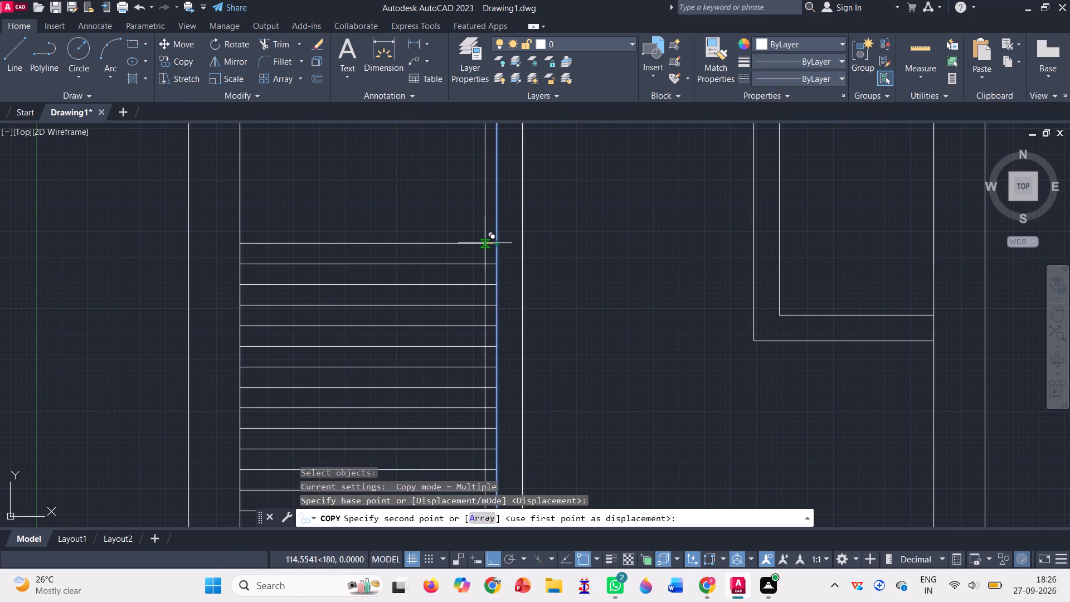
text(100)
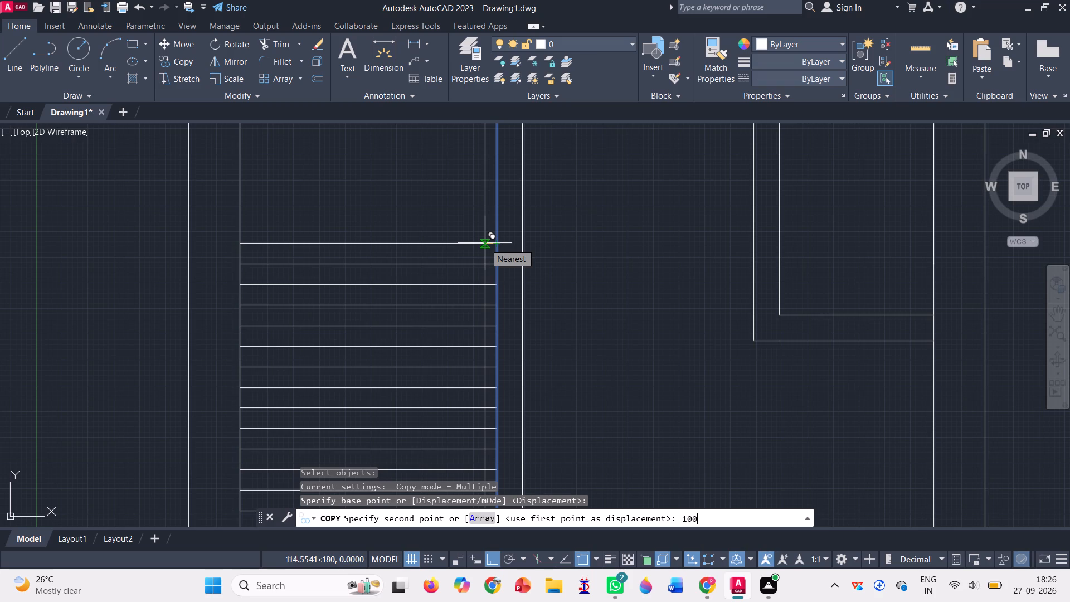
key(Return)
text(200)
key(Return)
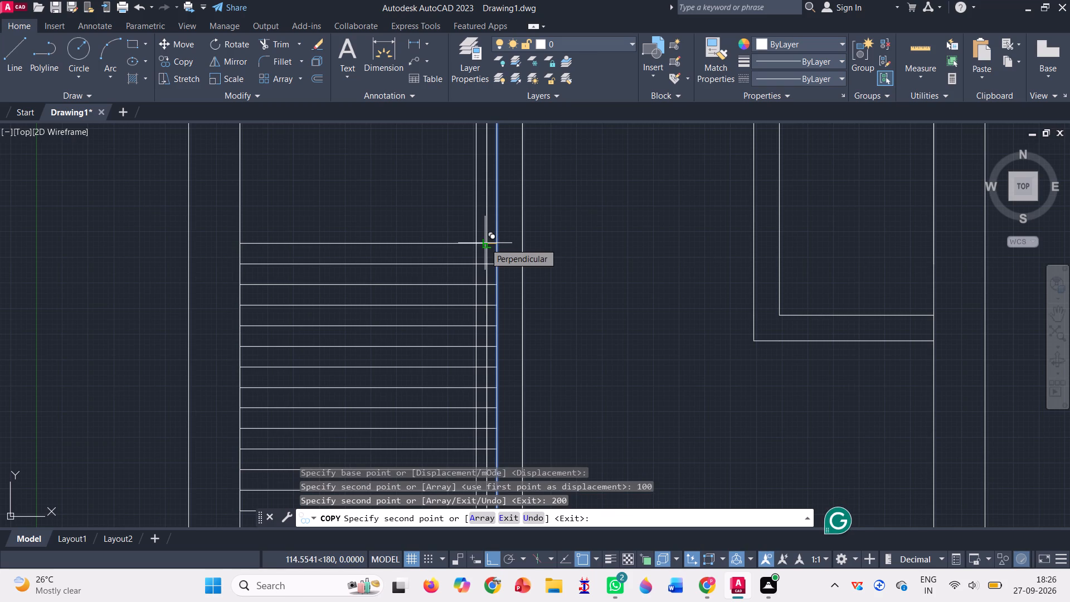
text(400)
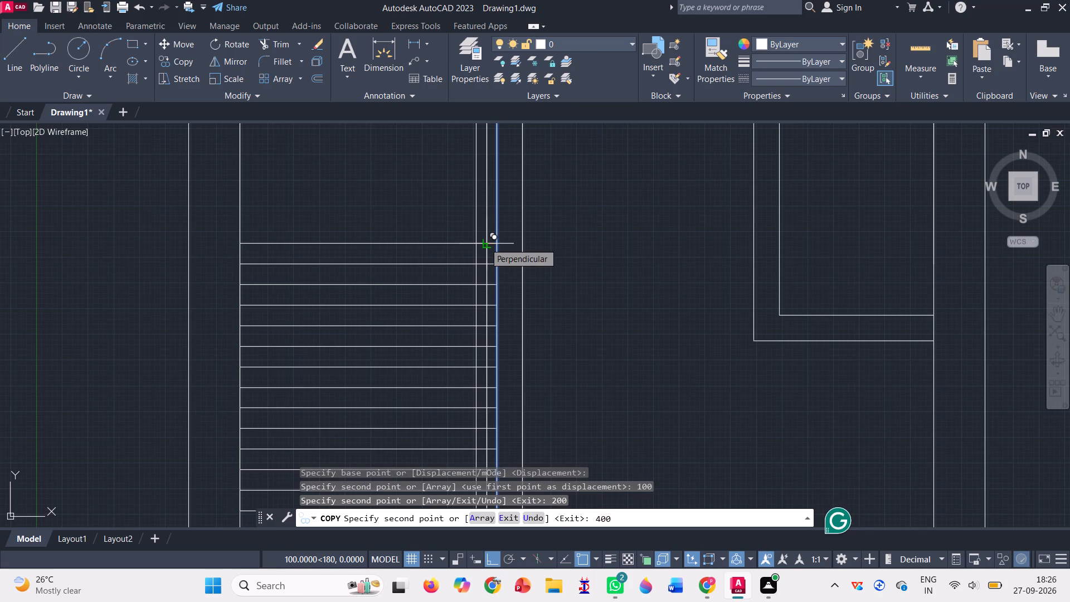
key(Return)
text(600)
key(Return)
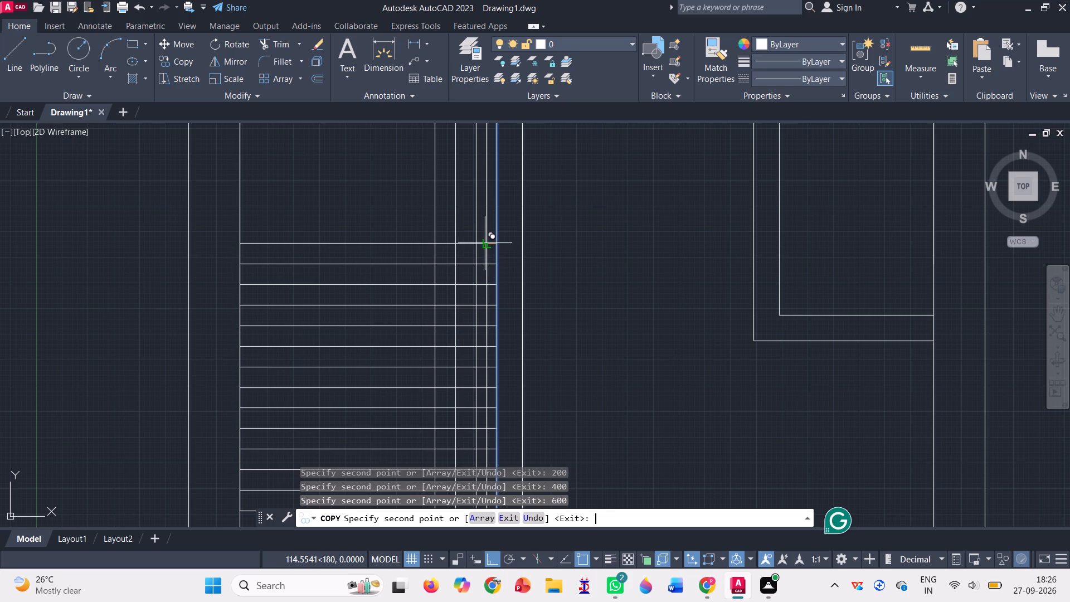
Add copies of the inner right wall line at 800 and 1000 to its left, and end the copying.
text(800)
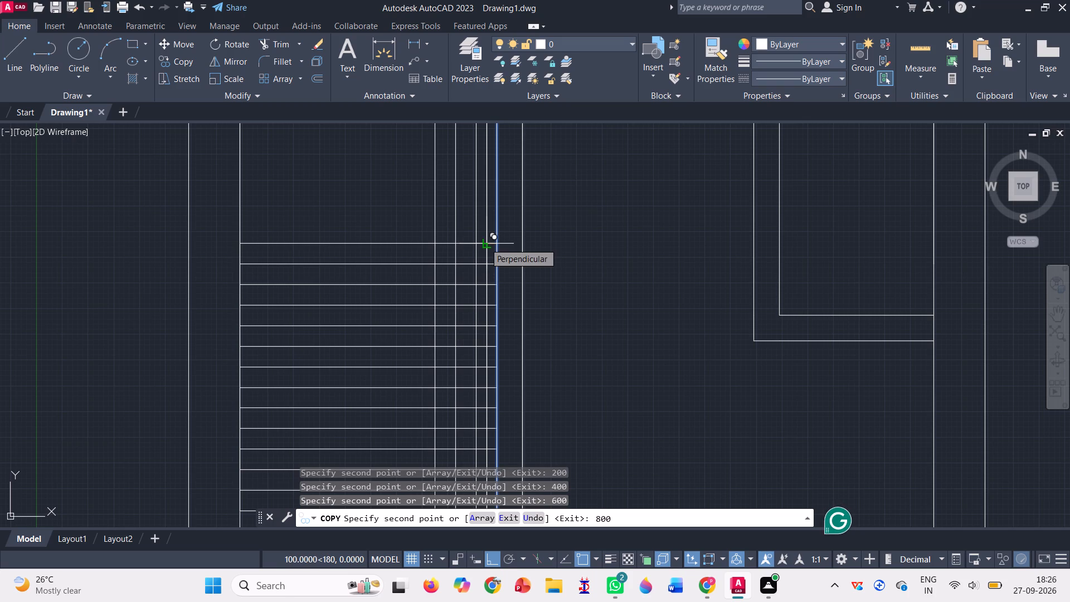
key(Return)
text(1000)
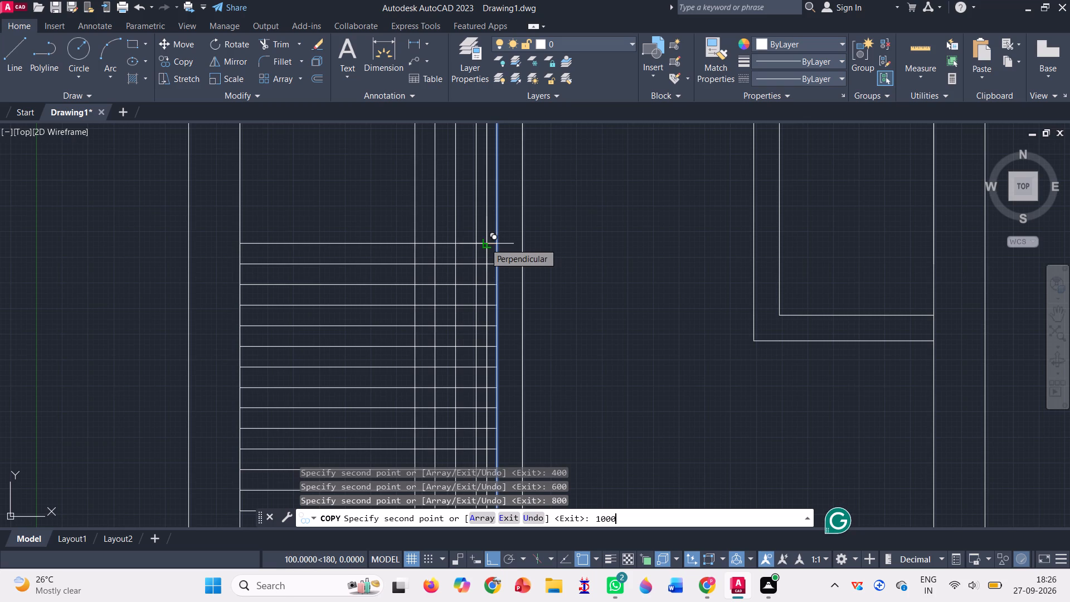
key(Return)
key(Return)
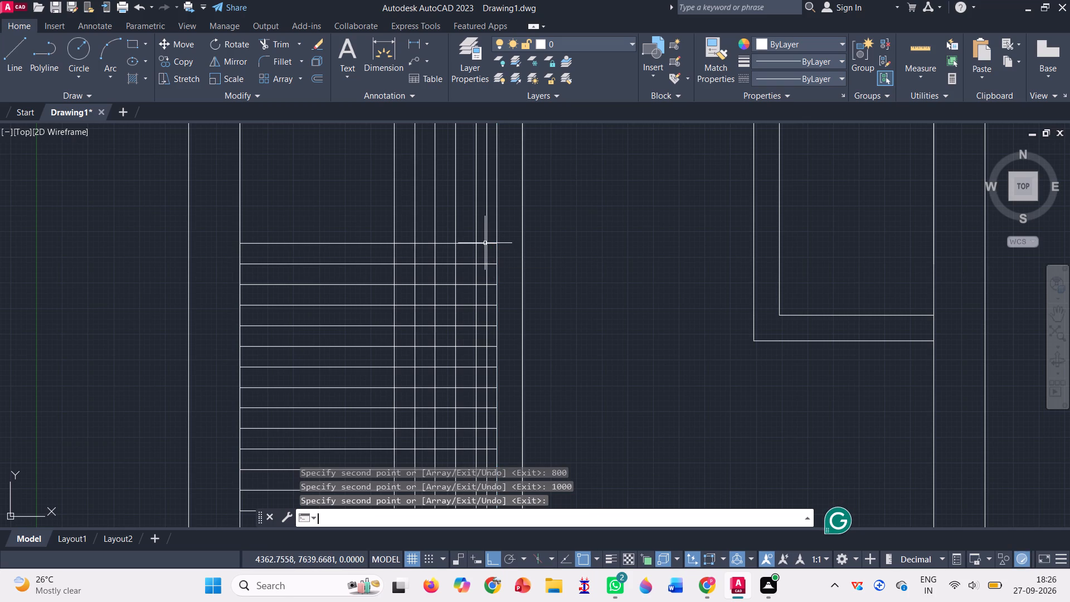
Delete the copied vertical line 100 from the inner right wall line.
click(488, 211)
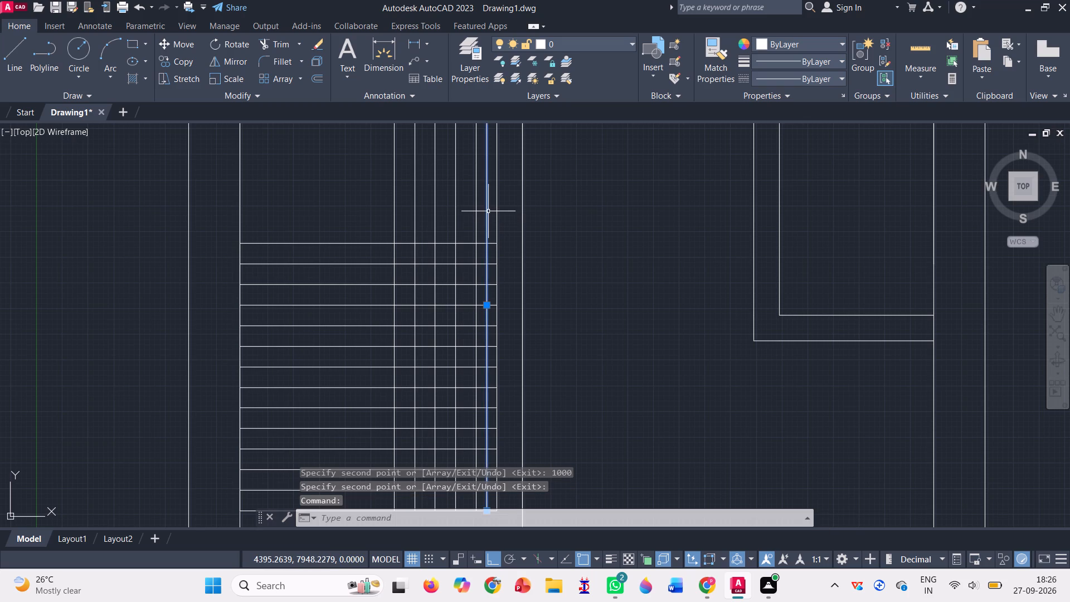
key(Delete)
Trim the vertical copies at 400, 600 and 800 between the two topmost horizontal lines of the room.
scroll(488, 211, down, 3)
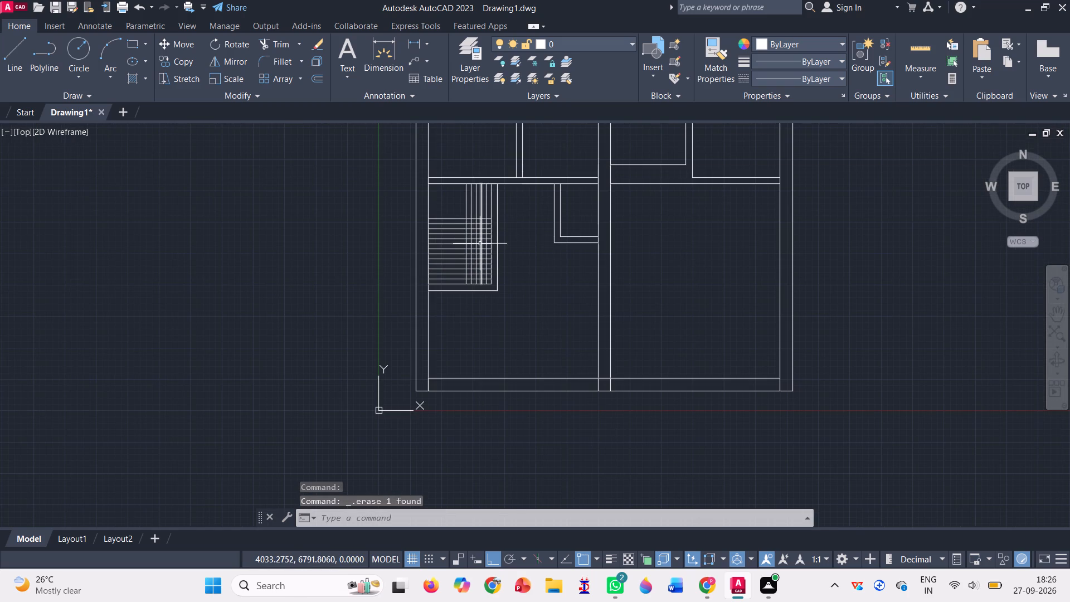
scroll(480, 245, up, 1)
click(262, 48)
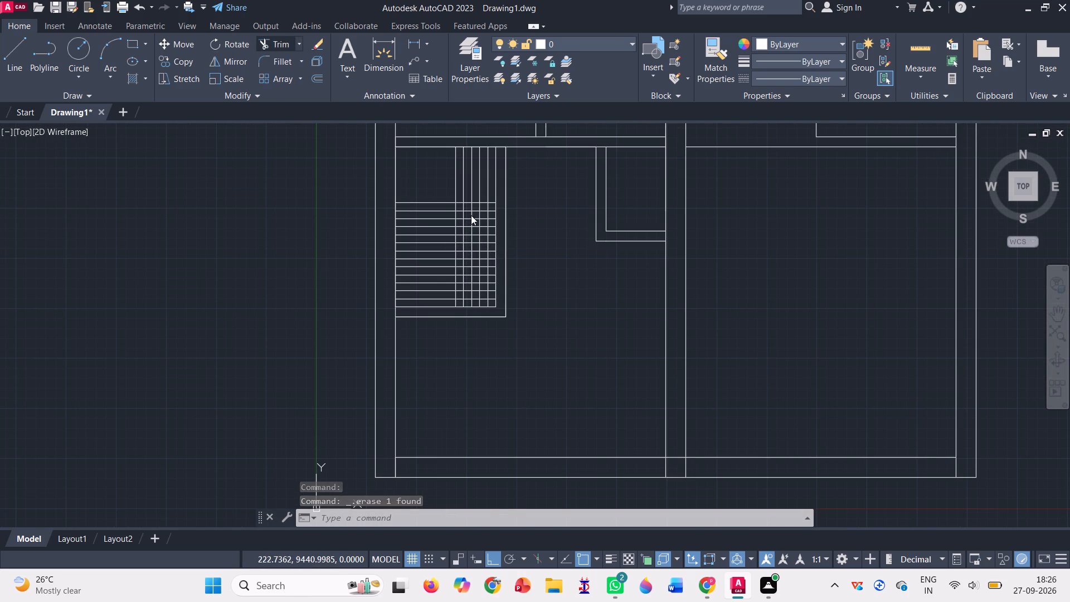
scroll(468, 244, up, 5)
scroll(452, 240, down, 3)
scroll(439, 187, down, 2)
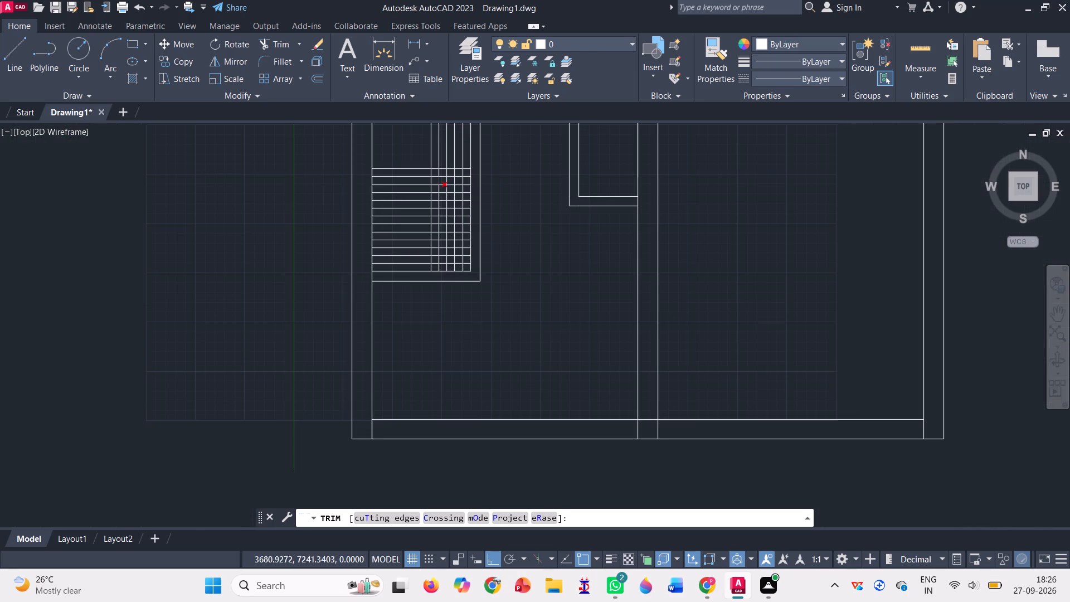
scroll(439, 156, up, 4)
click(406, 265)
drag(406, 265, 406, 264)
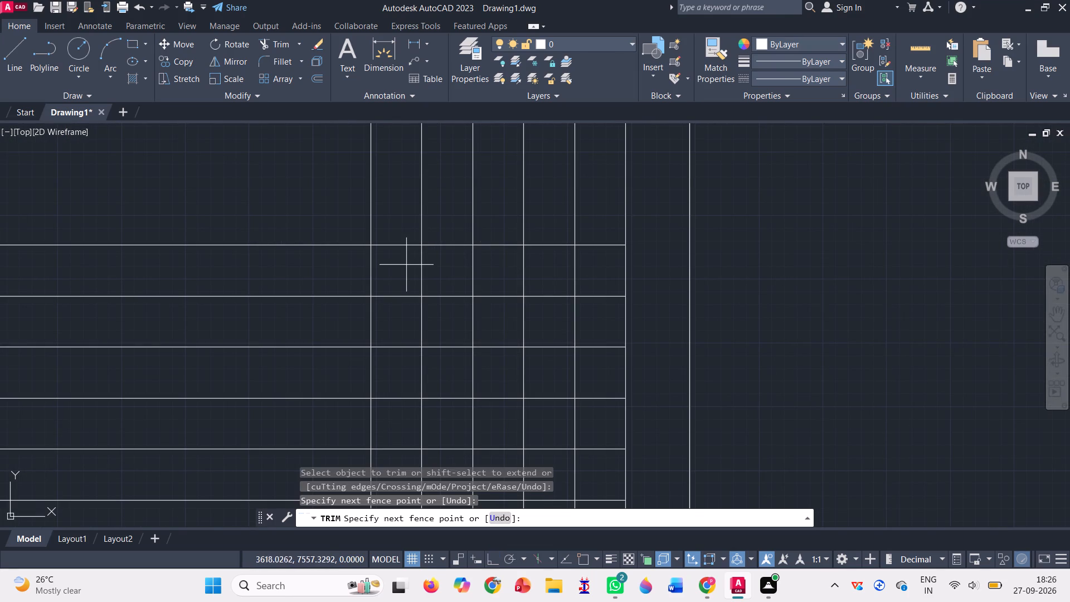
drag(406, 264, 590, 333)
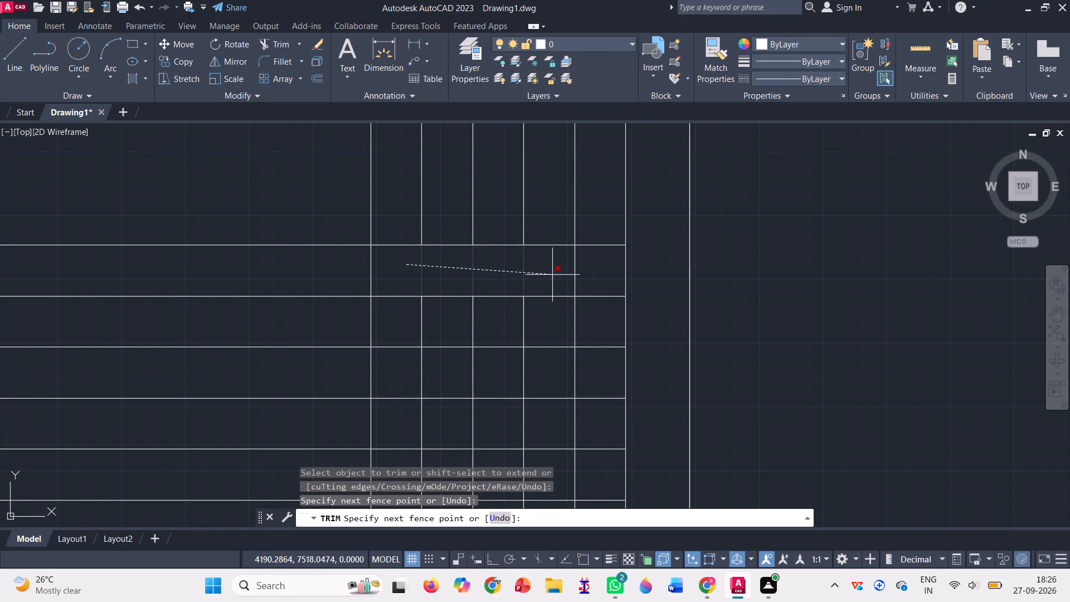
click(552, 275)
Trim the crossing pieces between the 1000 vertical copy and the inner right wall line, just below the topmost horizontal line.
drag(501, 285, 599, 303)
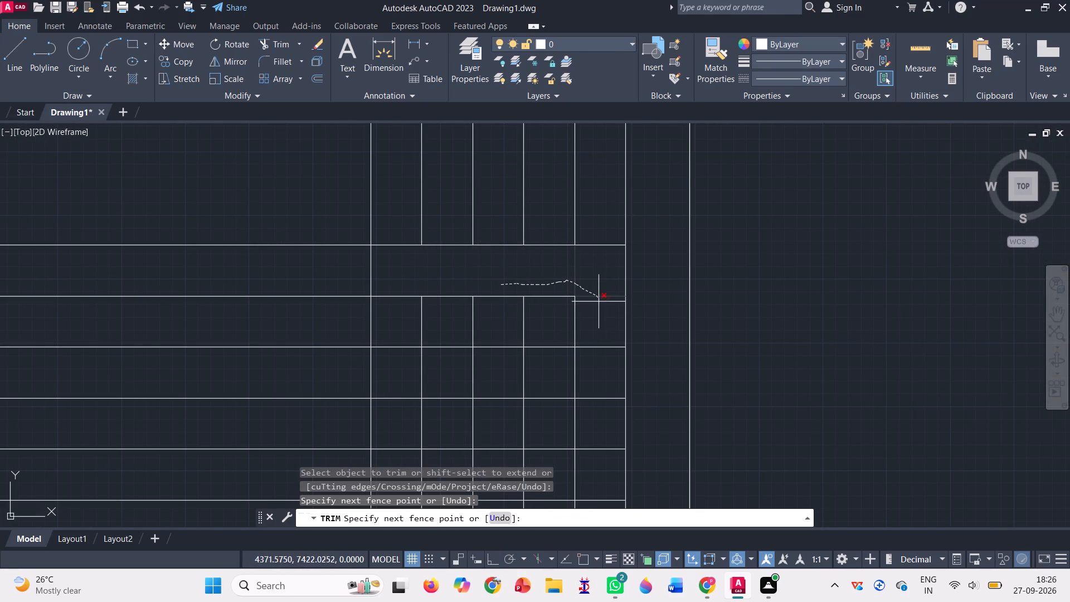
drag(599, 303, 419, 280)
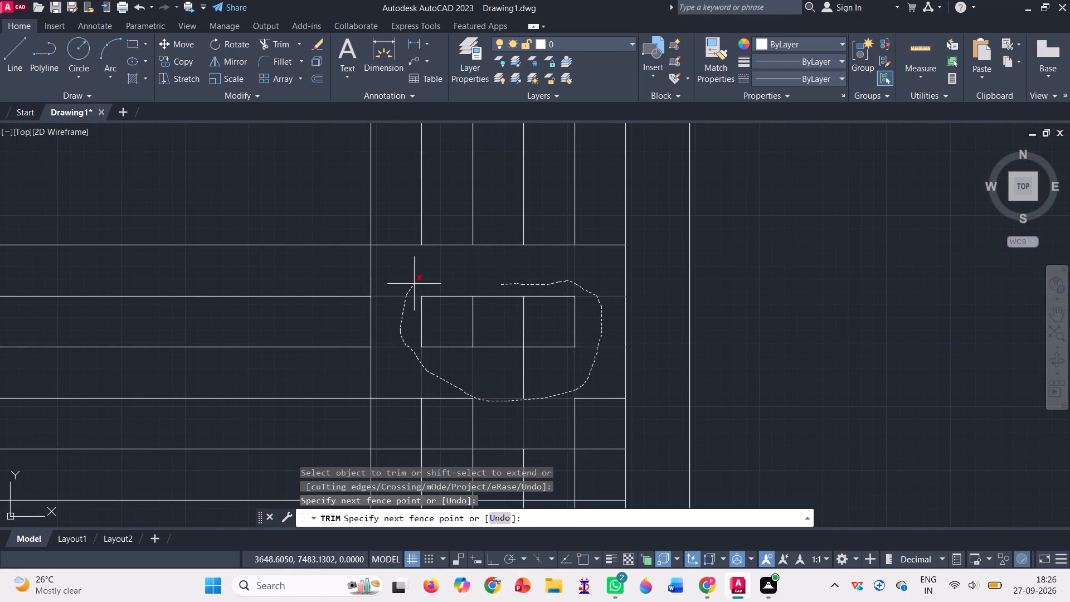
drag(419, 280, 598, 318)
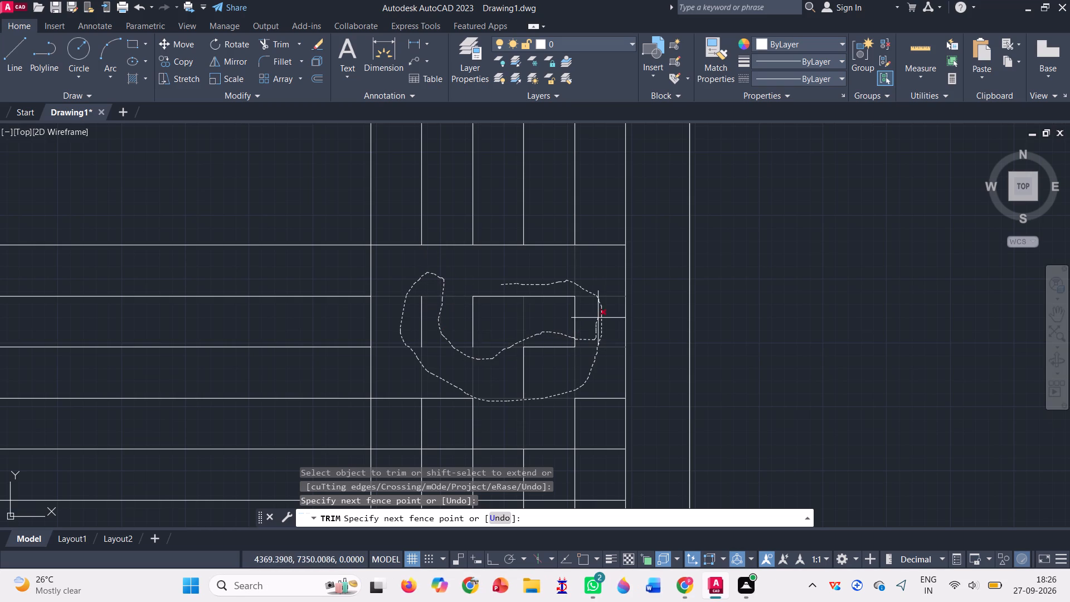
drag(598, 318, 402, 330)
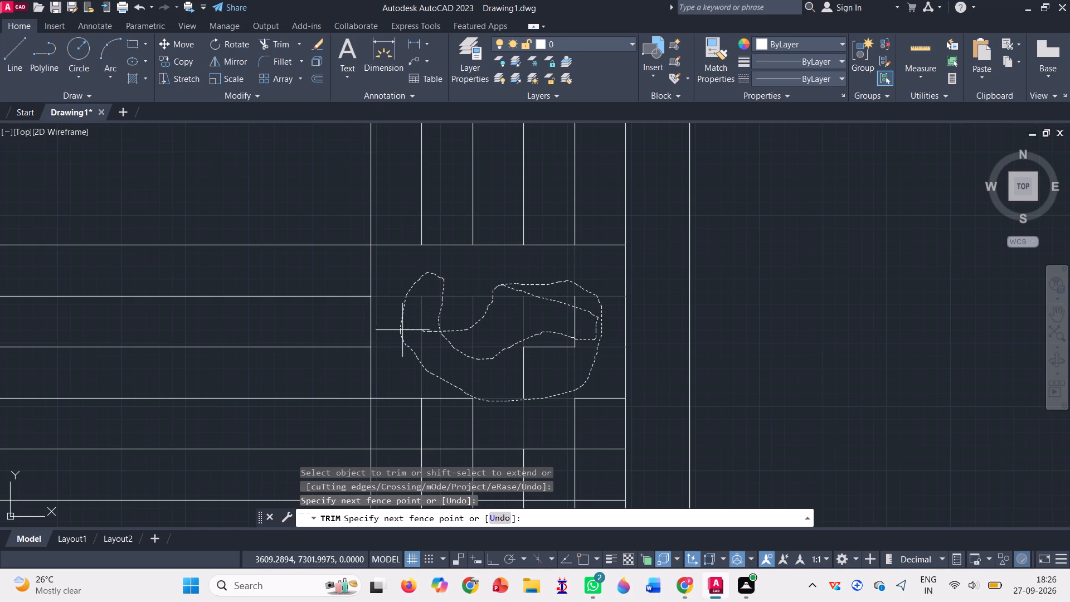
drag(402, 330, 587, 313)
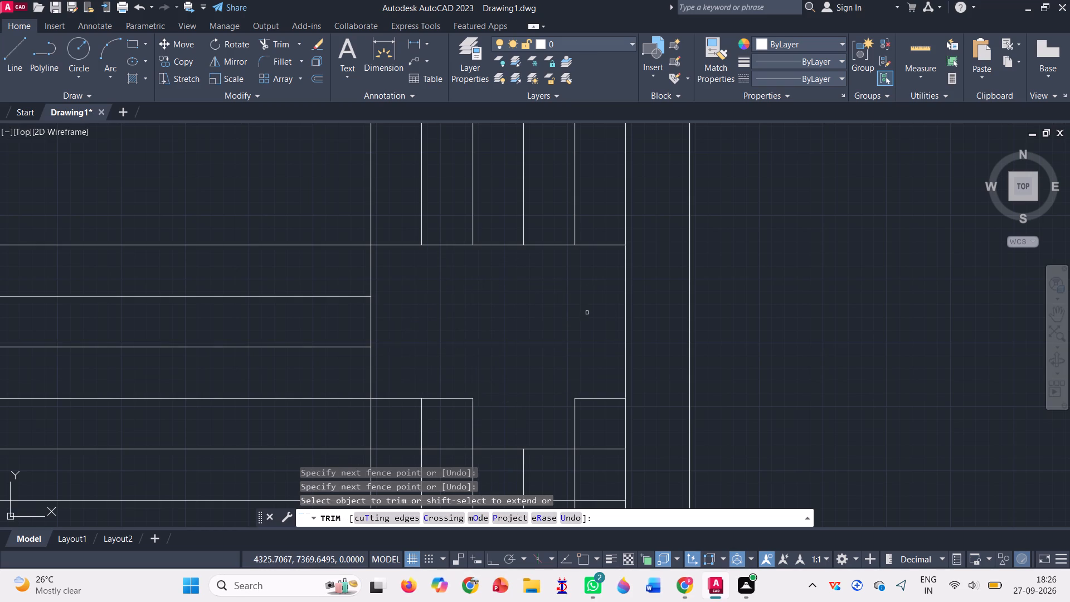
Trim the crossing pieces in the next rows down between the 1000 vertical copy and the inner right wall line.
scroll(543, 302, down, 2)
scroll(507, 370, down, 1)
scroll(512, 397, up, 3)
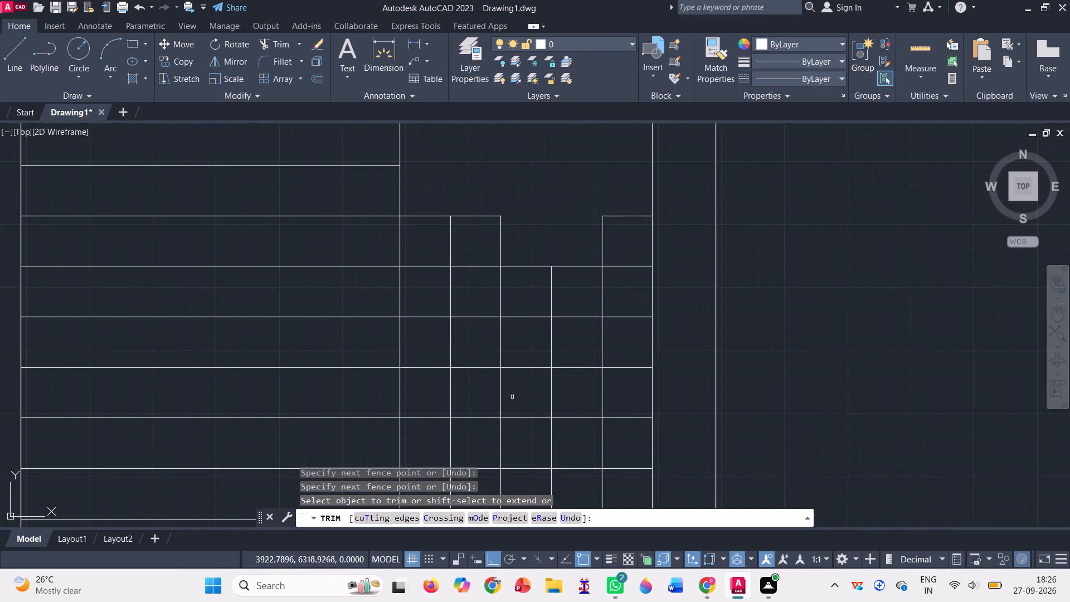
drag(426, 374, 431, 284)
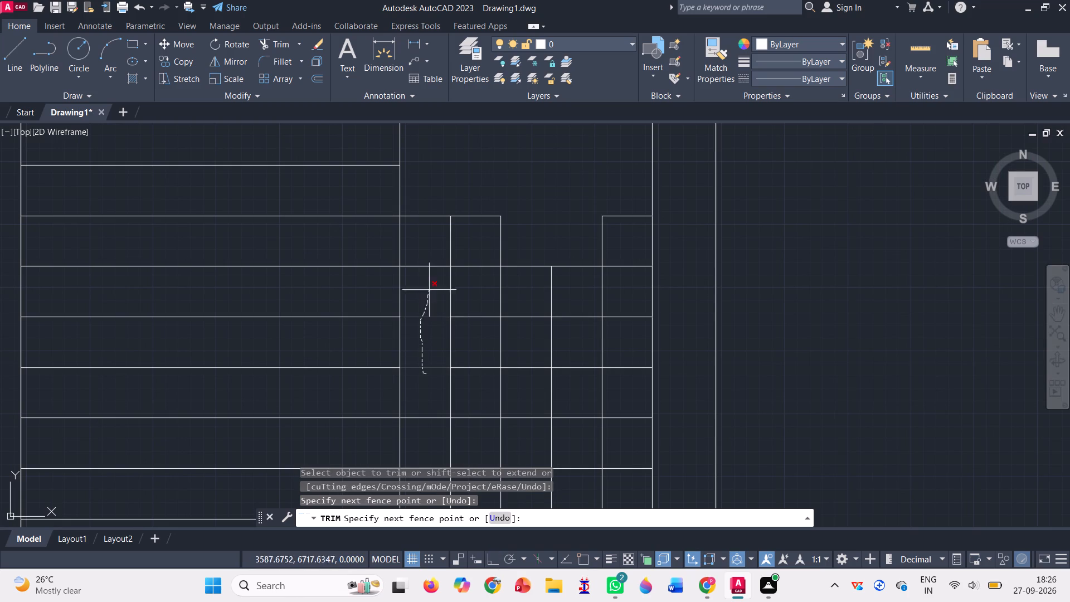
drag(431, 284, 489, 266)
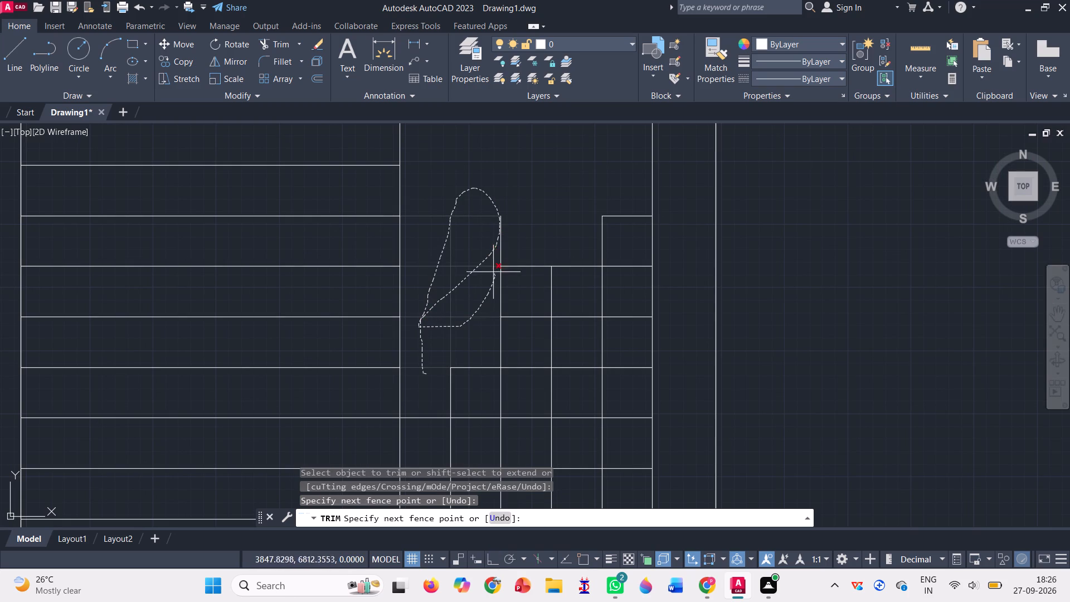
drag(489, 266, 541, 303)
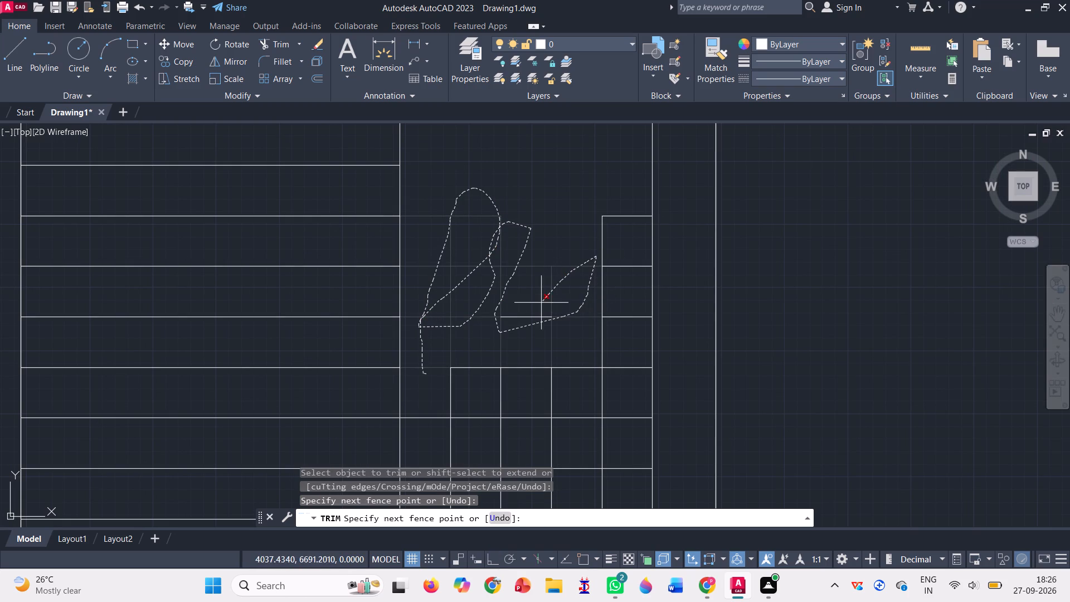
drag(541, 303, 640, 201)
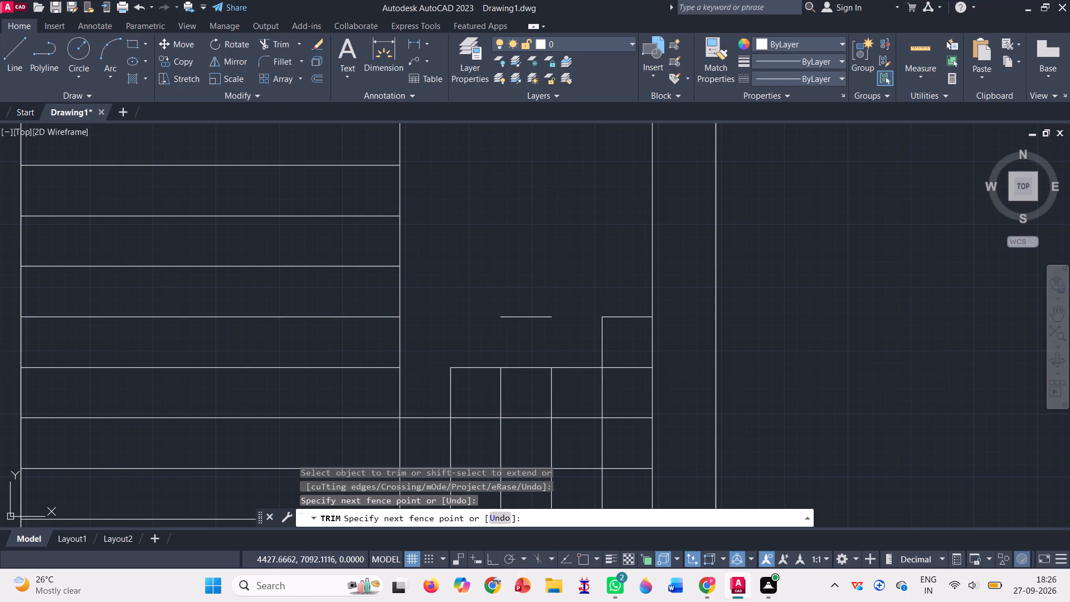
Trim the horizontal line pieces in the grid column directly beside the long flight of stair lines.
scroll(505, 239, down, 3)
scroll(493, 256, up, 1)
scroll(478, 402, up, 1)
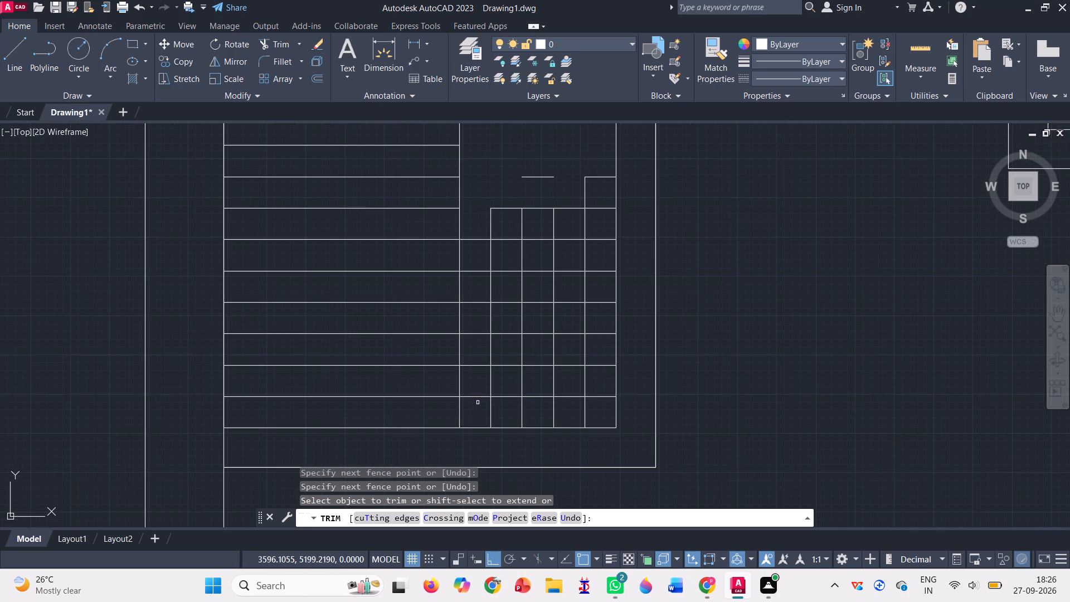
drag(479, 422, 479, 271)
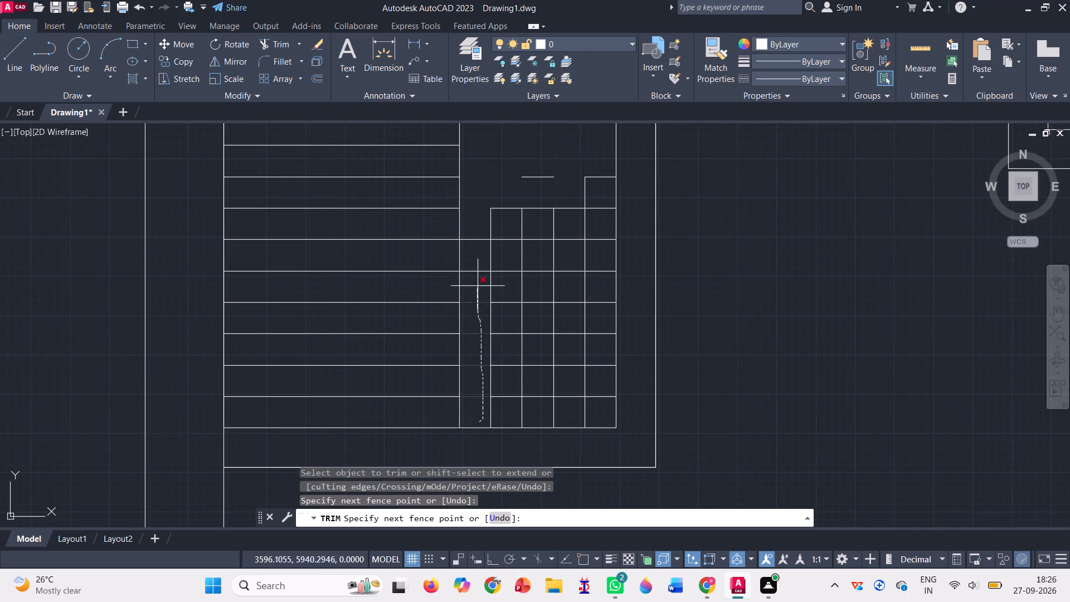
drag(479, 271, 482, 220)
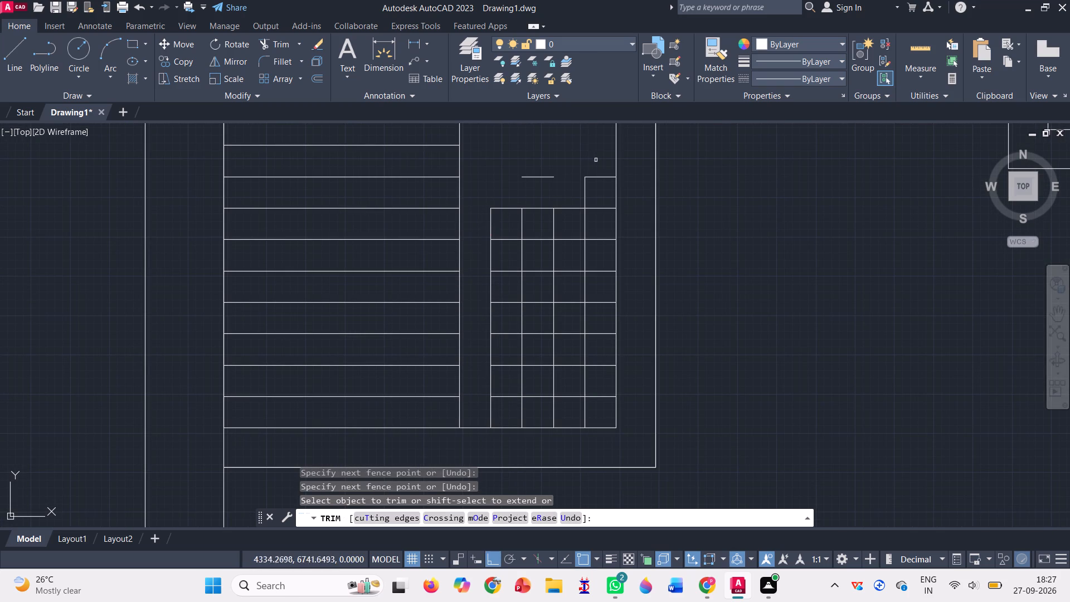
Trim the crossing pieces along the inner right wall line and along the grid's bottom row.
drag(597, 158, 594, 295)
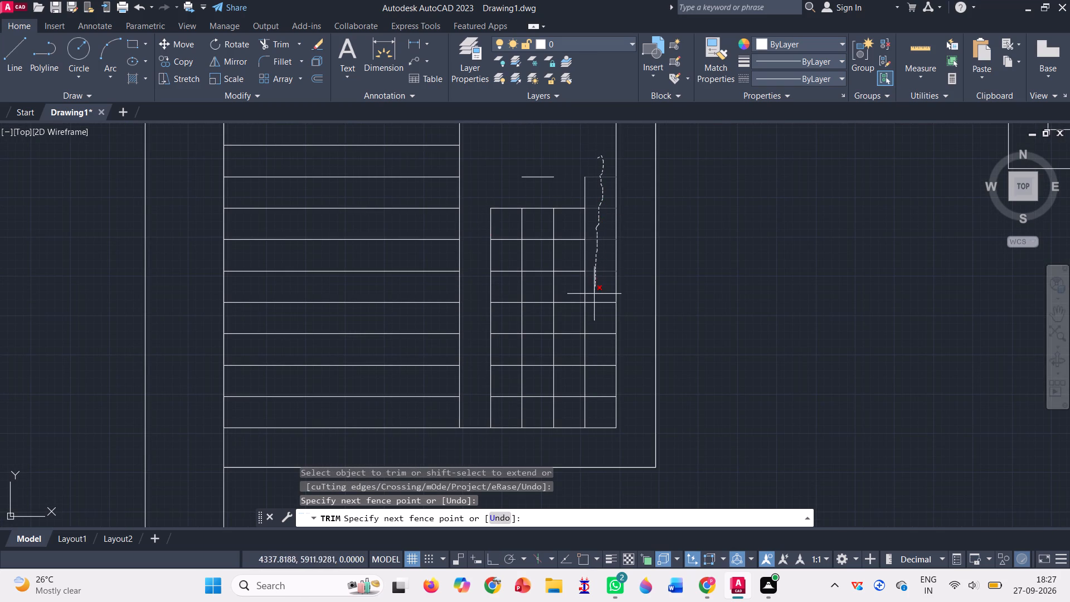
drag(594, 295, 591, 404)
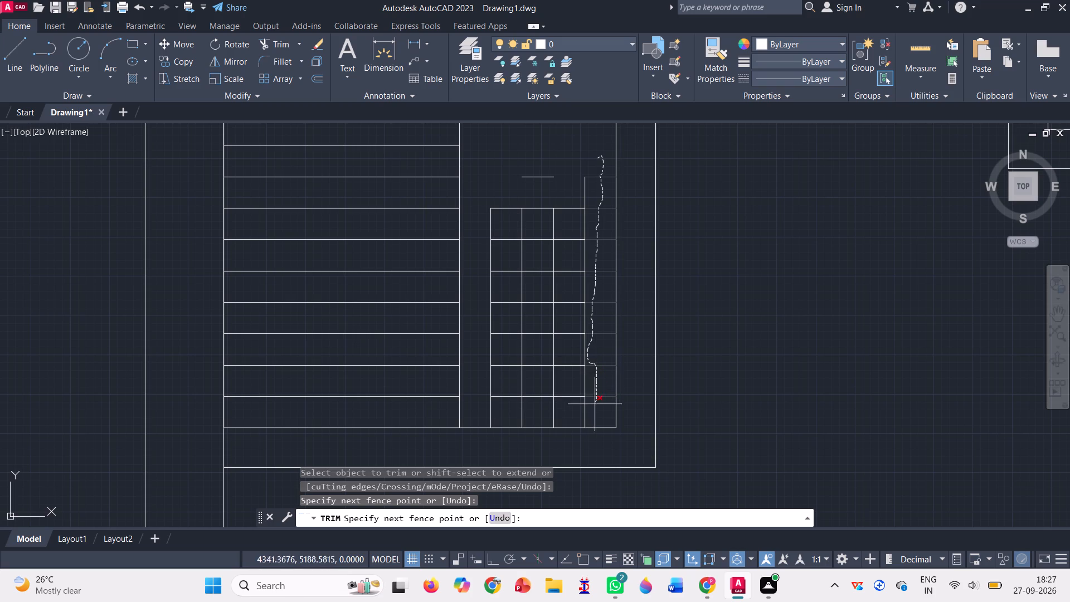
drag(591, 404, 512, 410)
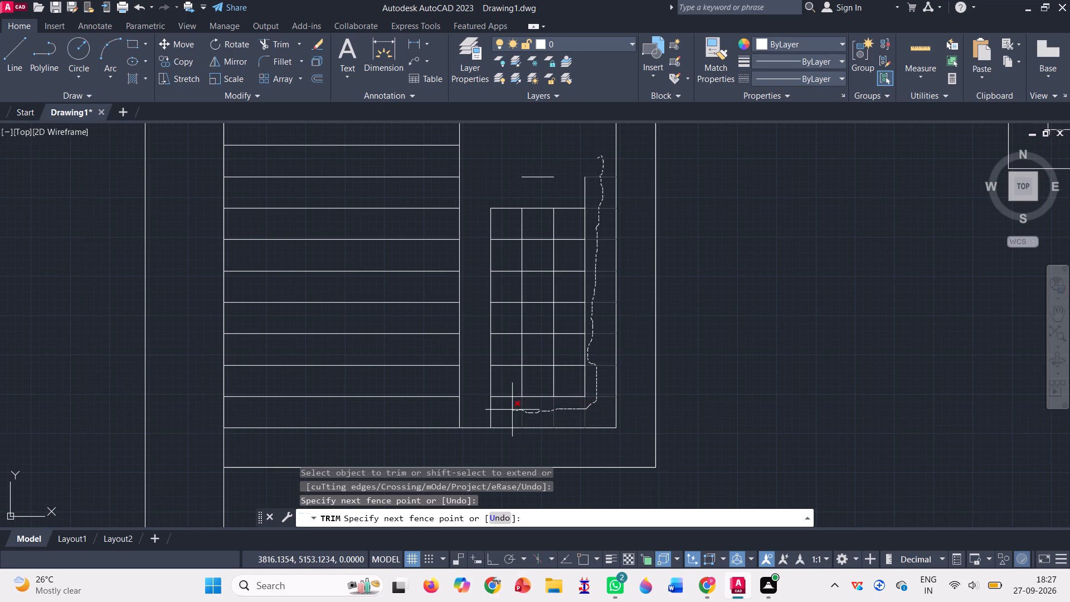
drag(512, 410, 481, 400)
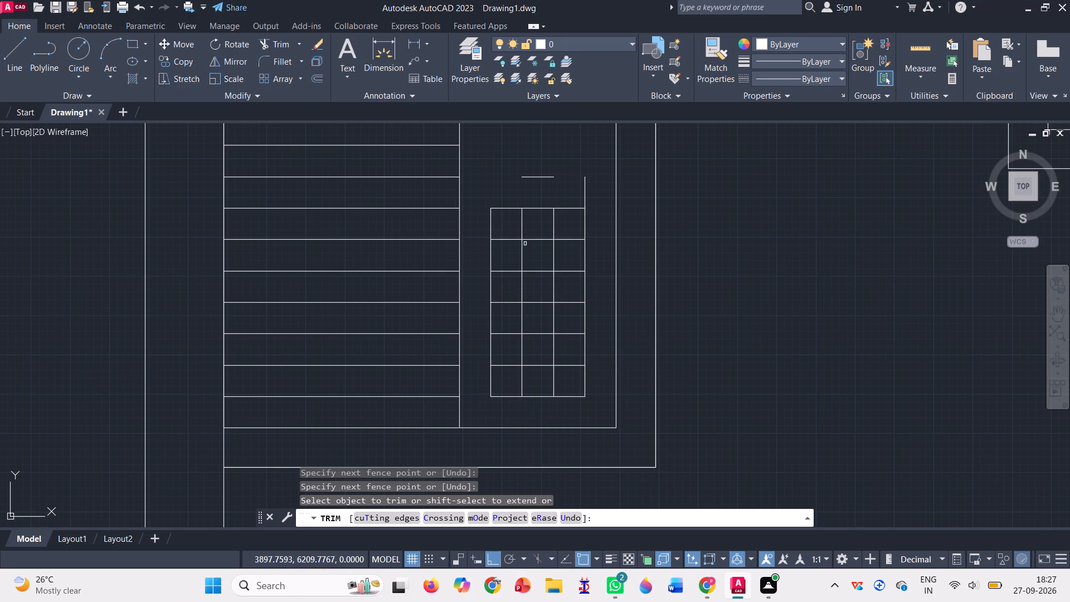
Trim the middle and upper grid pieces inside the room, including the 1000 vertical copy below the short flight.
drag(532, 173, 506, 366)
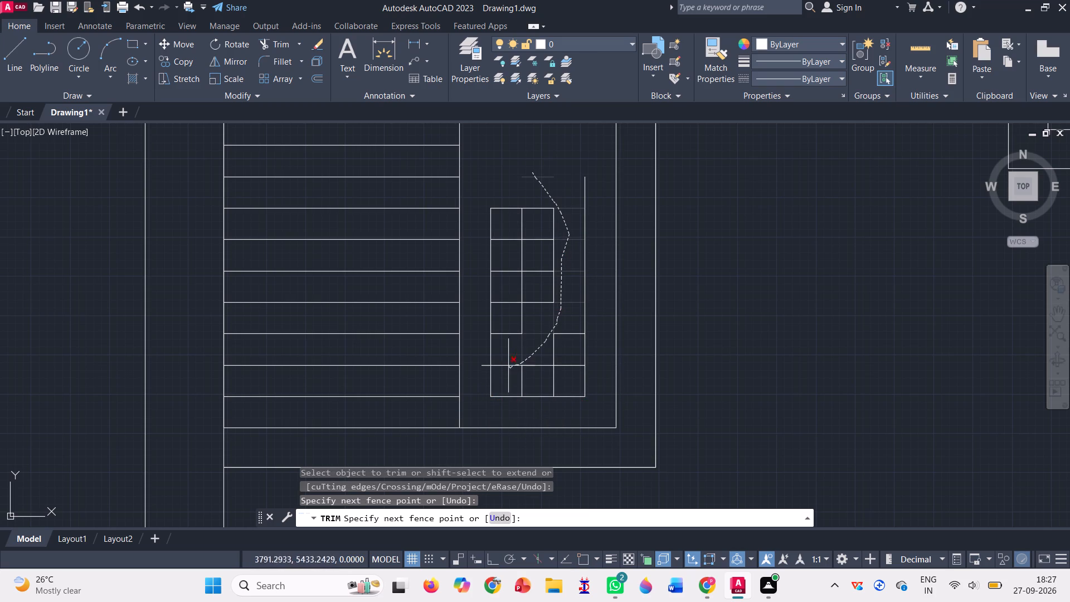
drag(506, 366, 490, 344)
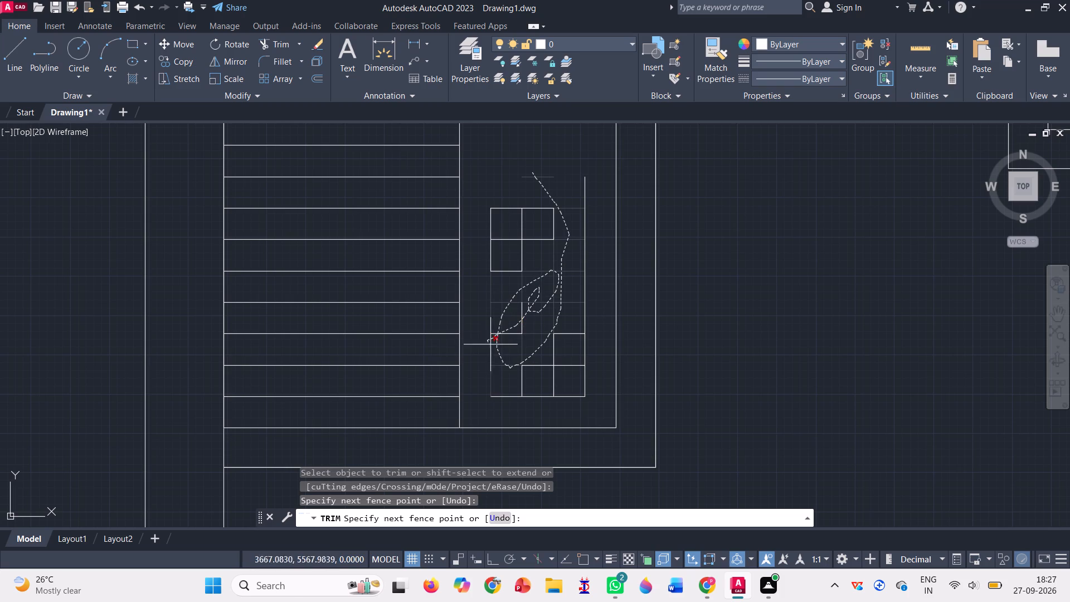
drag(490, 344, 520, 251)
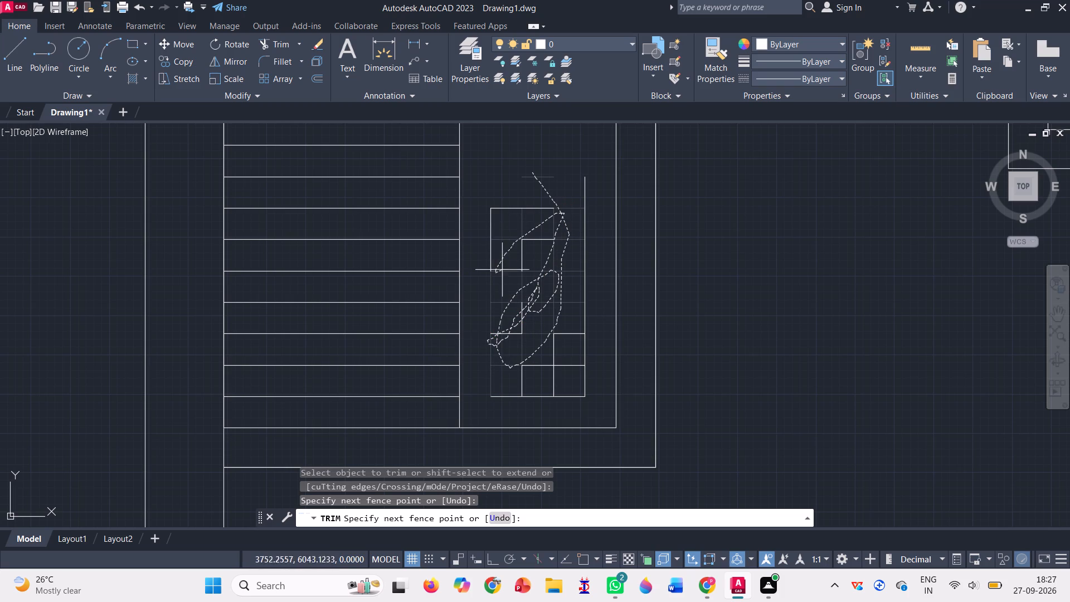
drag(520, 251, 489, 237)
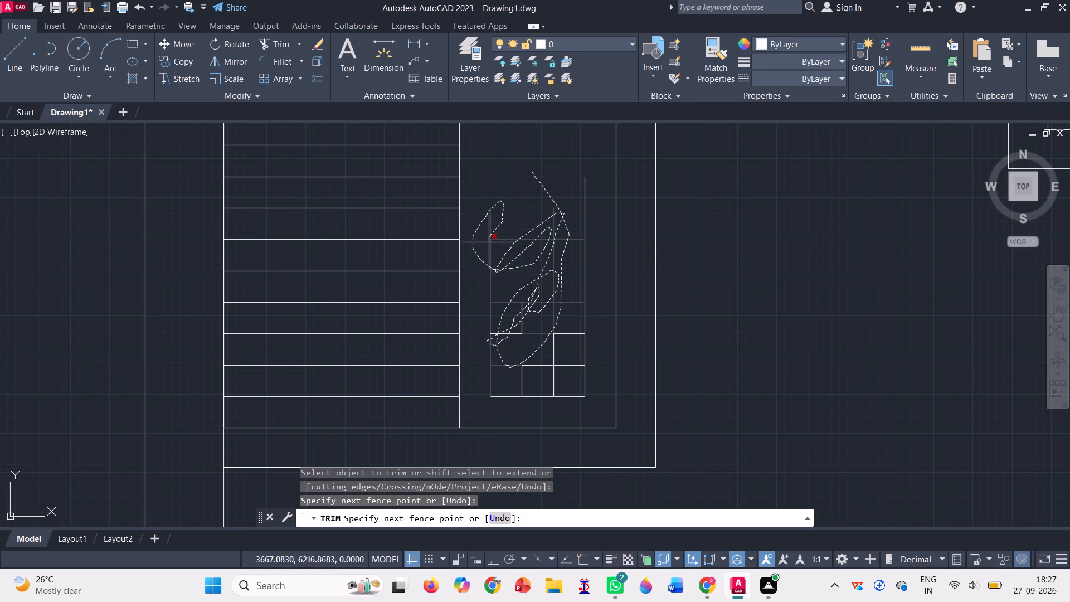
drag(489, 237, 543, 216)
click(566, 181)
drag(566, 181, 590, 253)
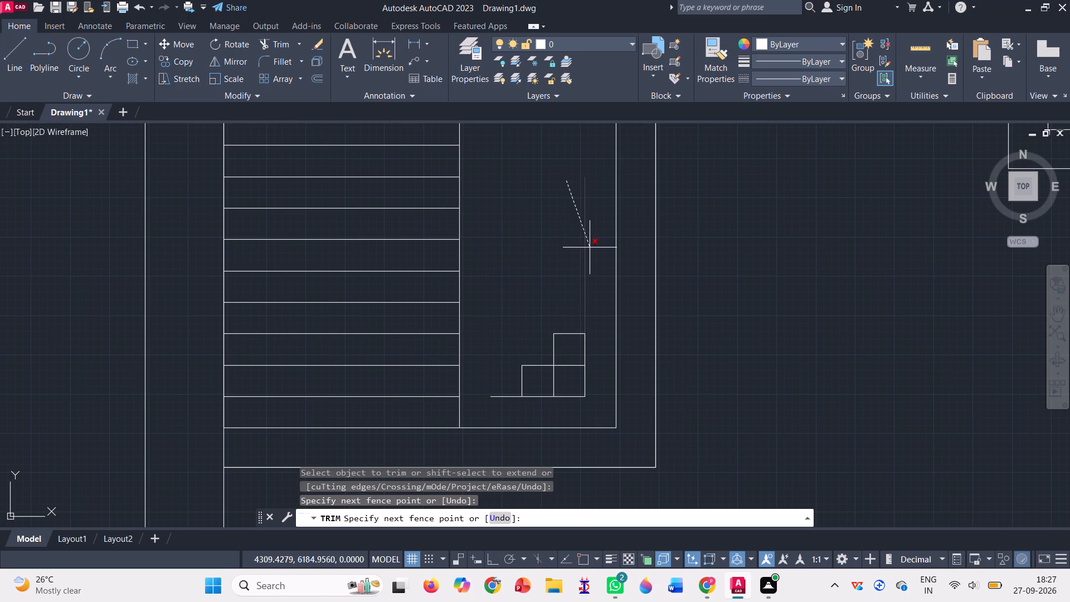
drag(590, 253, 598, 392)
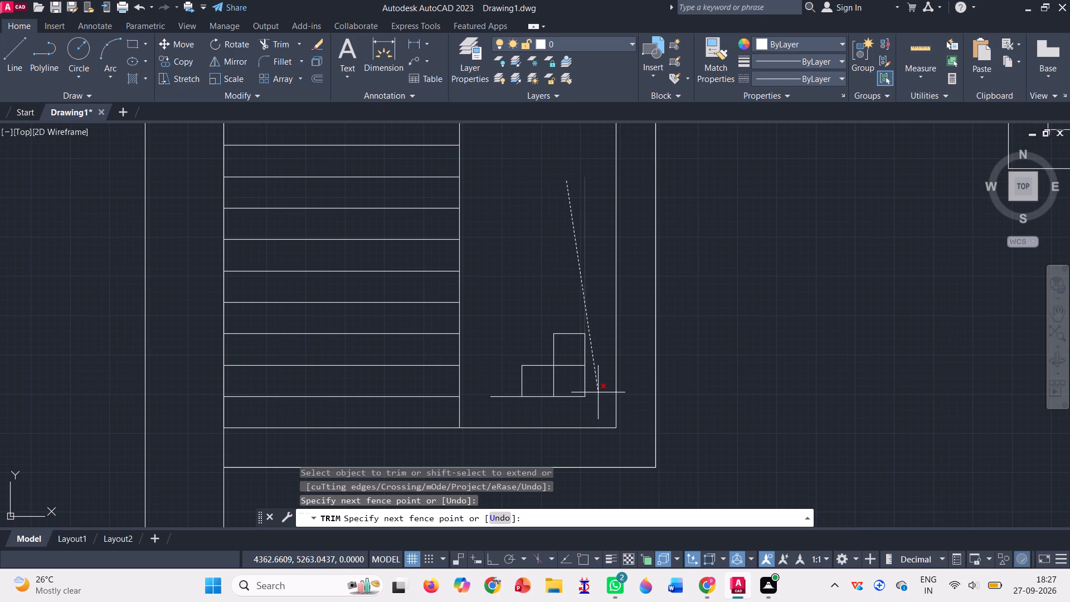
click(598, 392)
Trim the leftover grid pieces near the room's lower inner corner and finish trimming.
drag(542, 352, 573, 372)
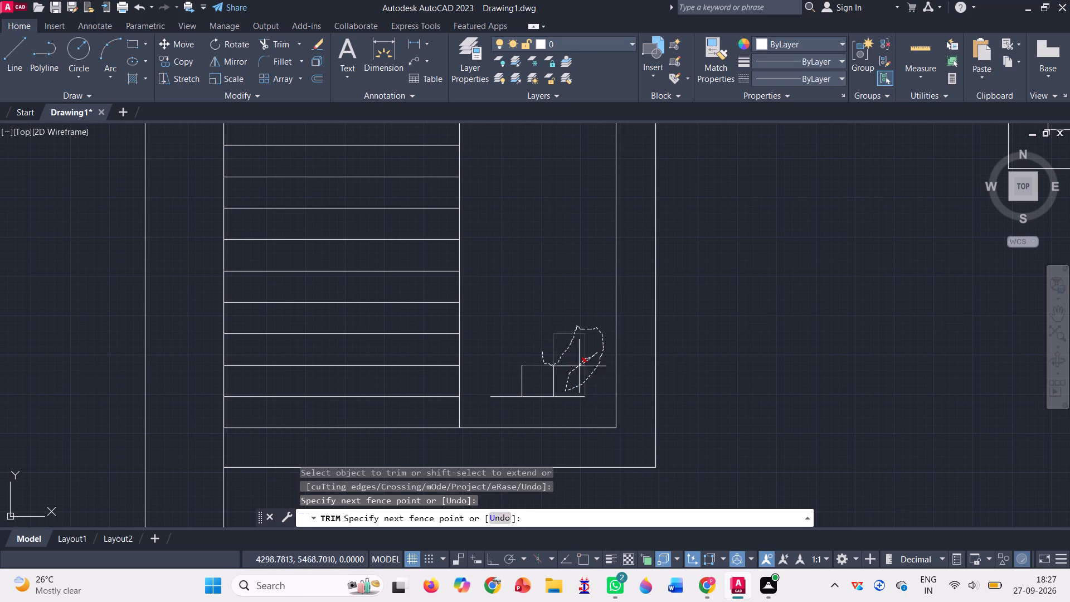
drag(573, 372, 570, 399)
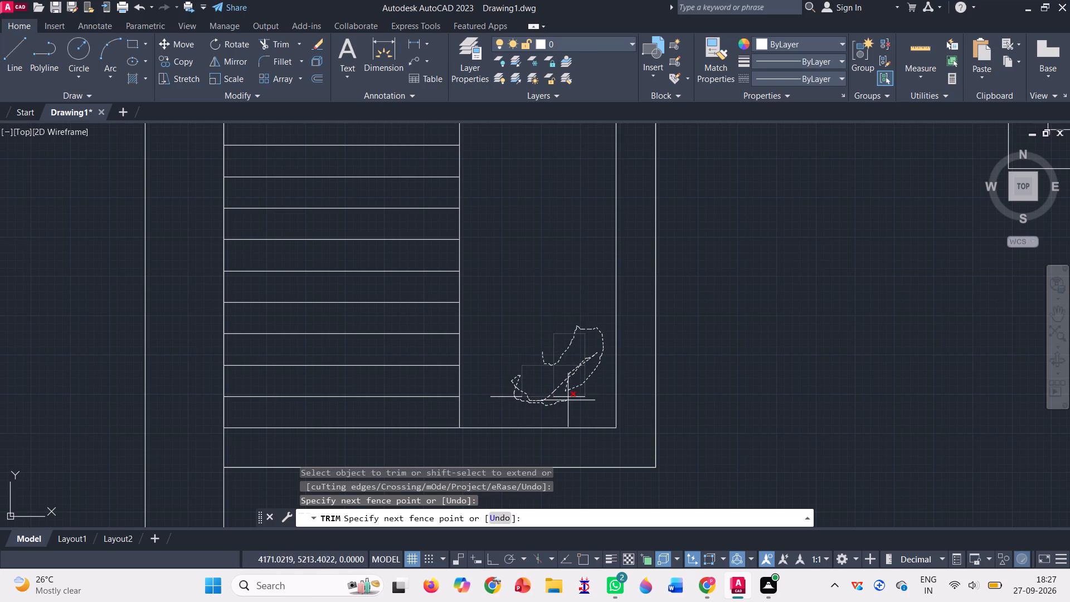
drag(570, 399, 581, 382)
scroll(514, 335, down, 3)
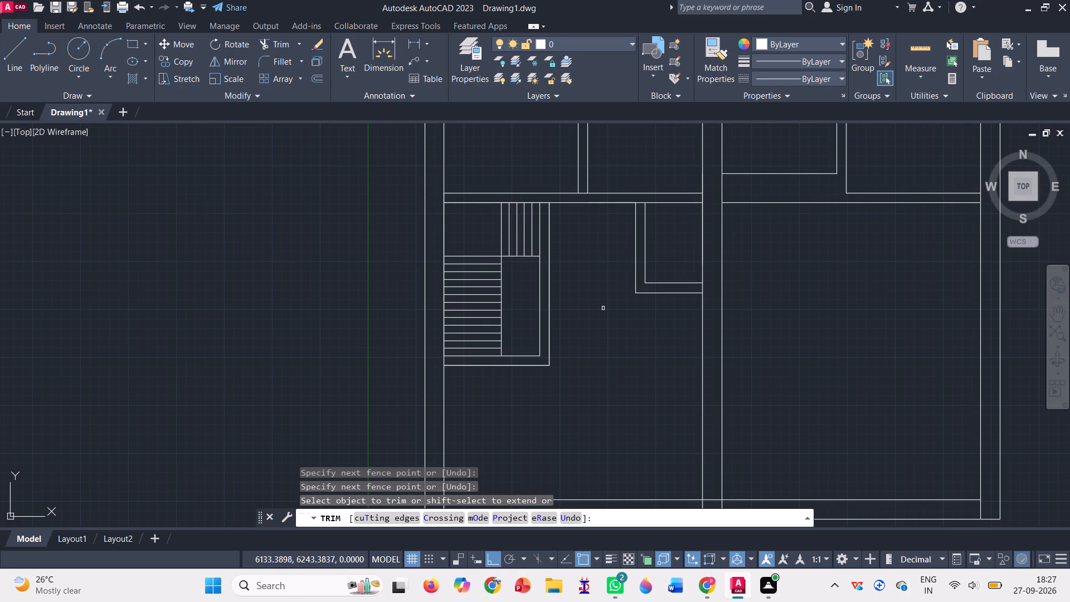
key(Return)
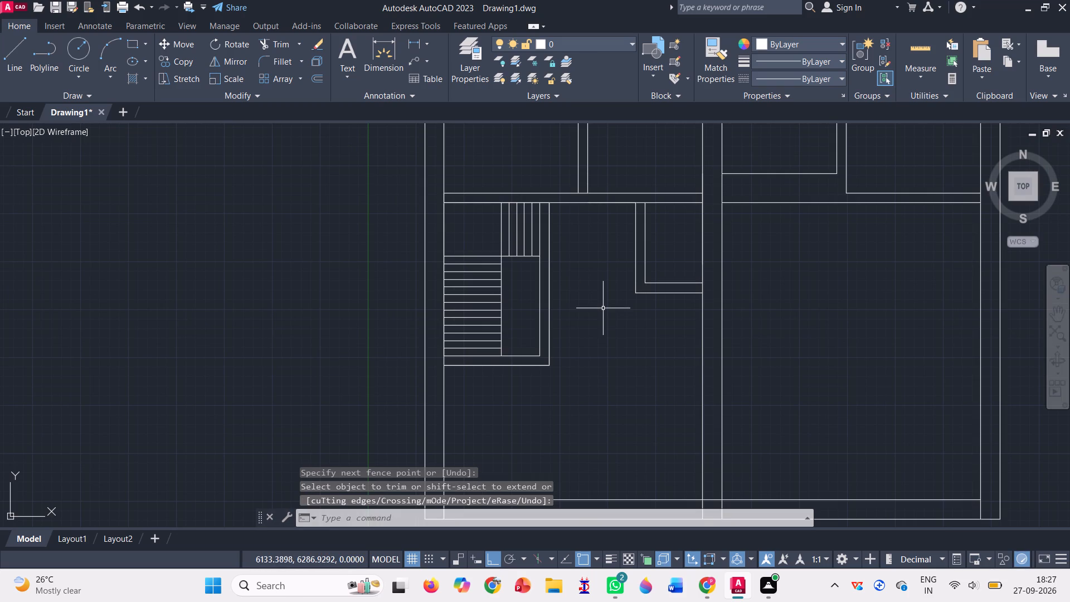
Draw a horizontal line across the 250-thick right wall, extending the lower edge of the short flight to the outer wall line.
click(10, 51)
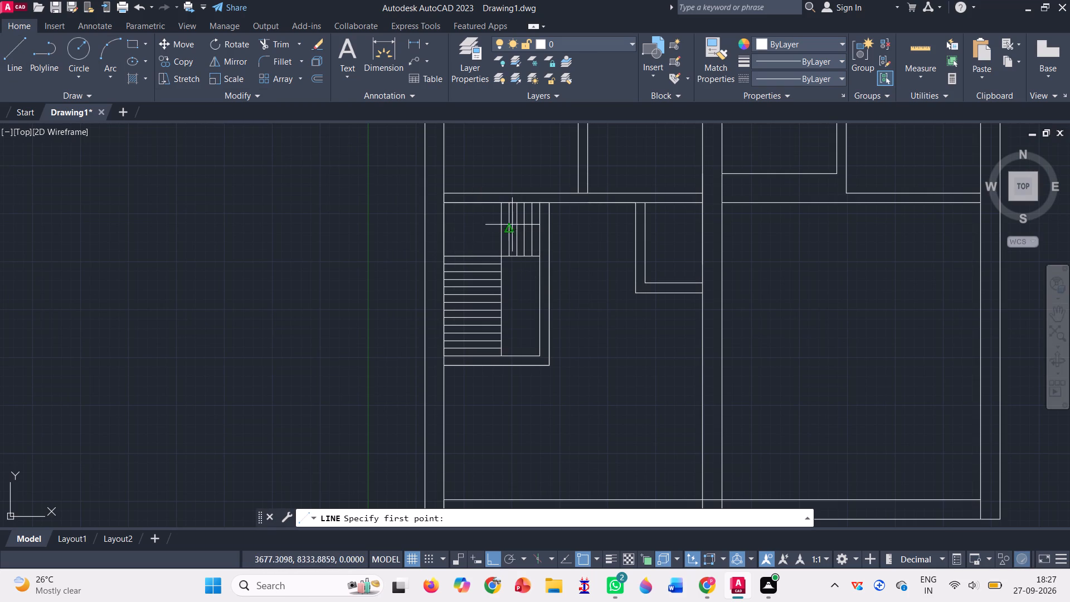
scroll(514, 223, up, 2)
scroll(516, 232, down, 1)
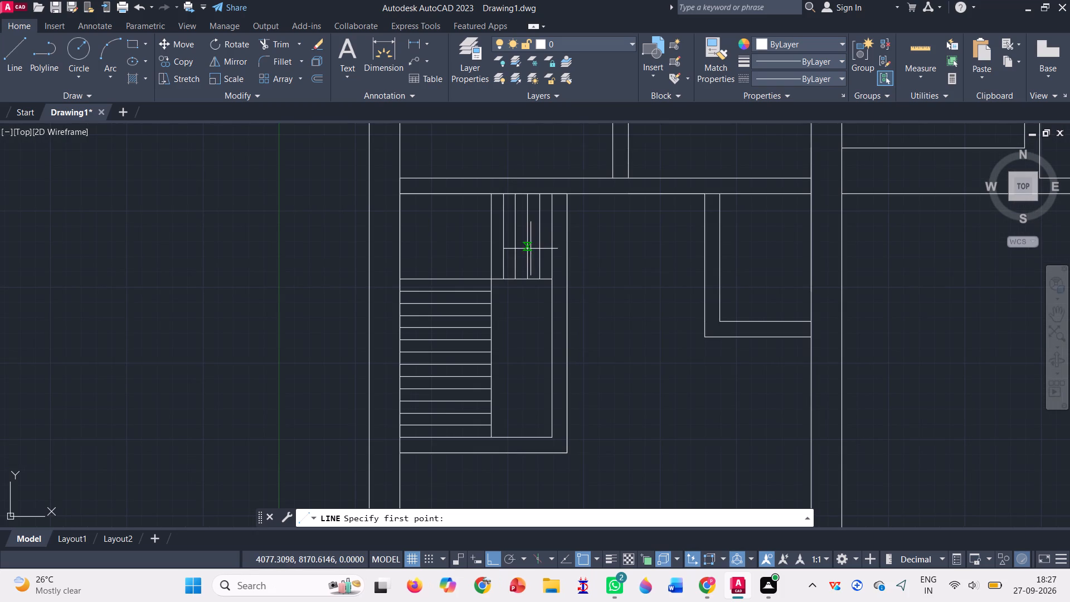
scroll(559, 289, down, 1)
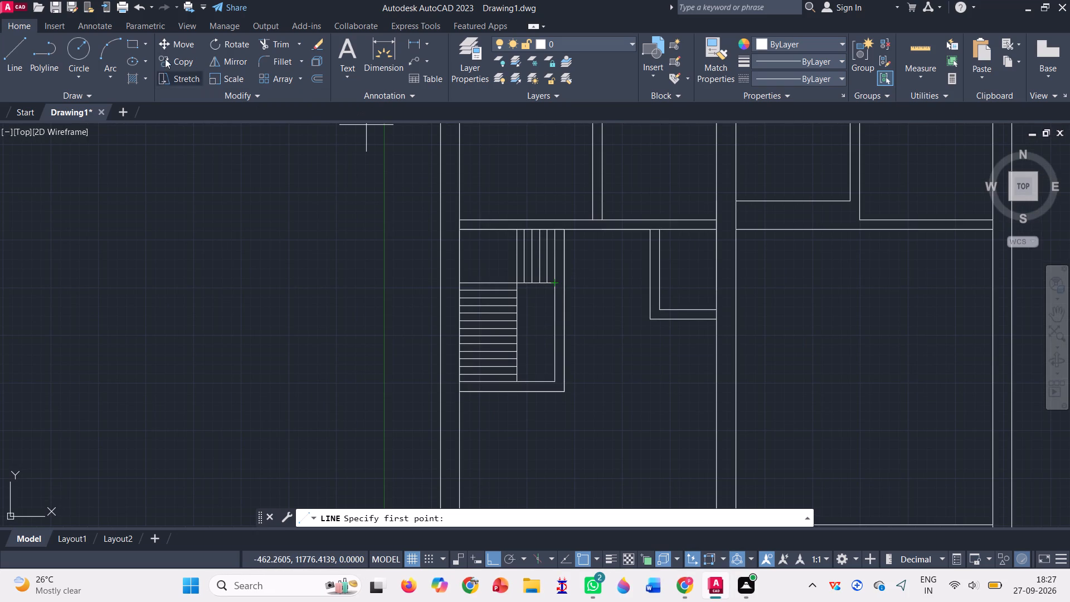
click(21, 60)
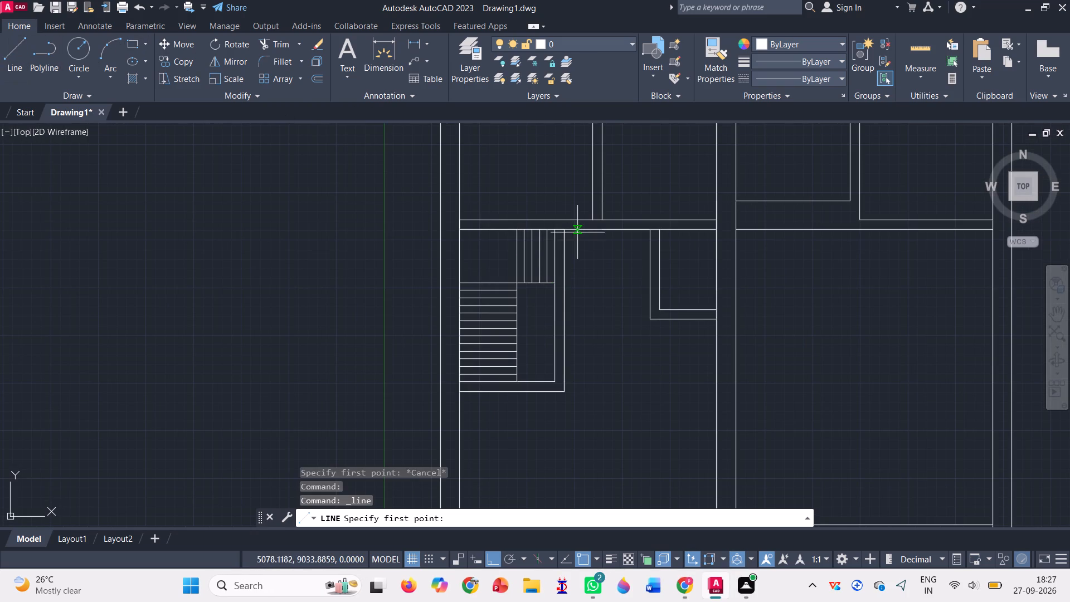
scroll(566, 270, up, 2)
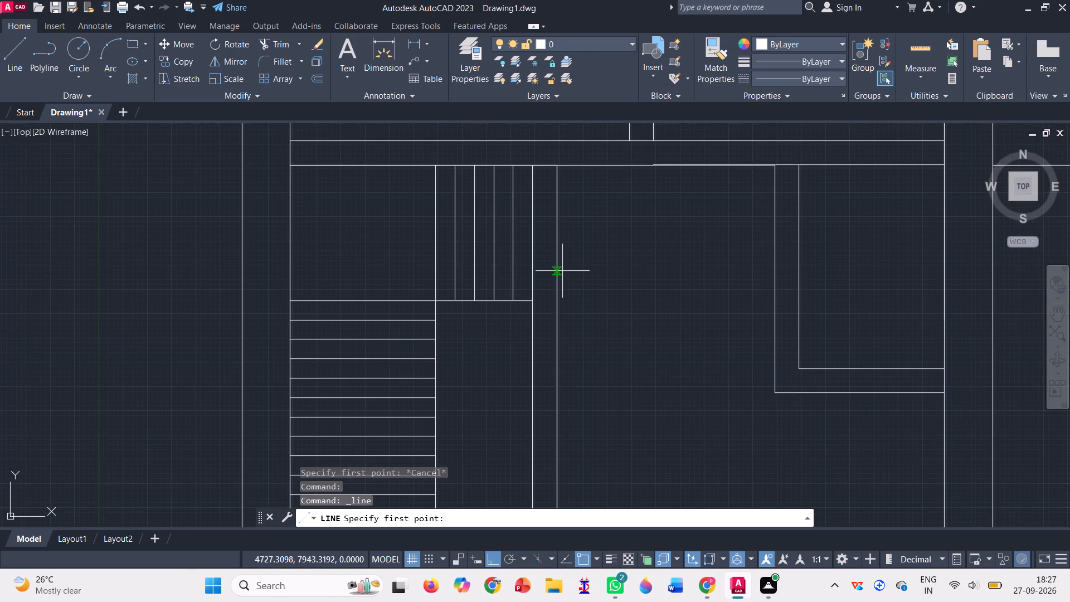
scroll(562, 271, down, 1)
scroll(544, 290, up, 1)
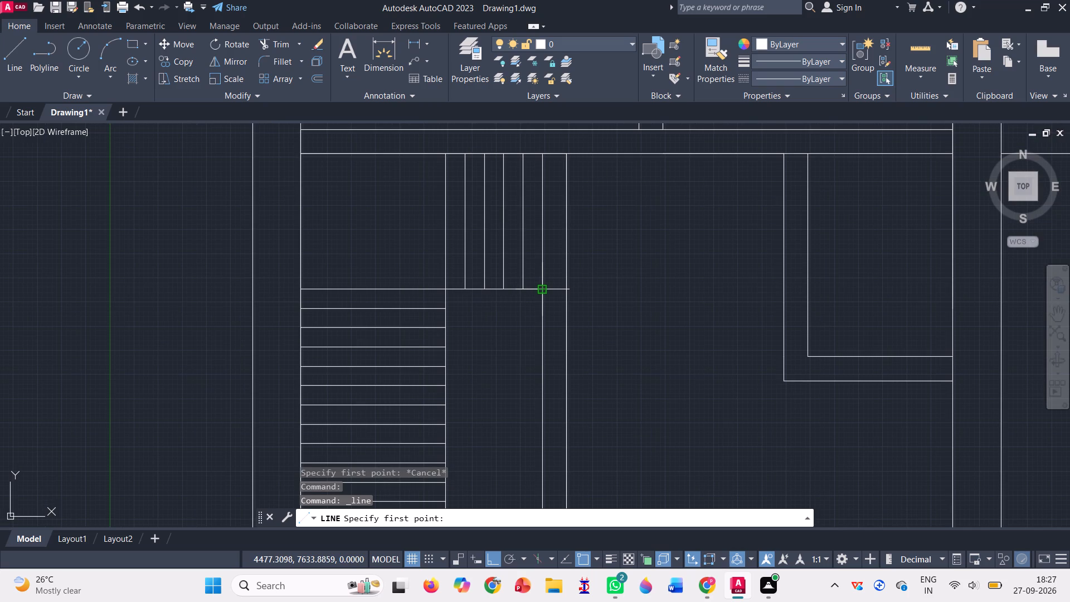
click(544, 290)
click(566, 292)
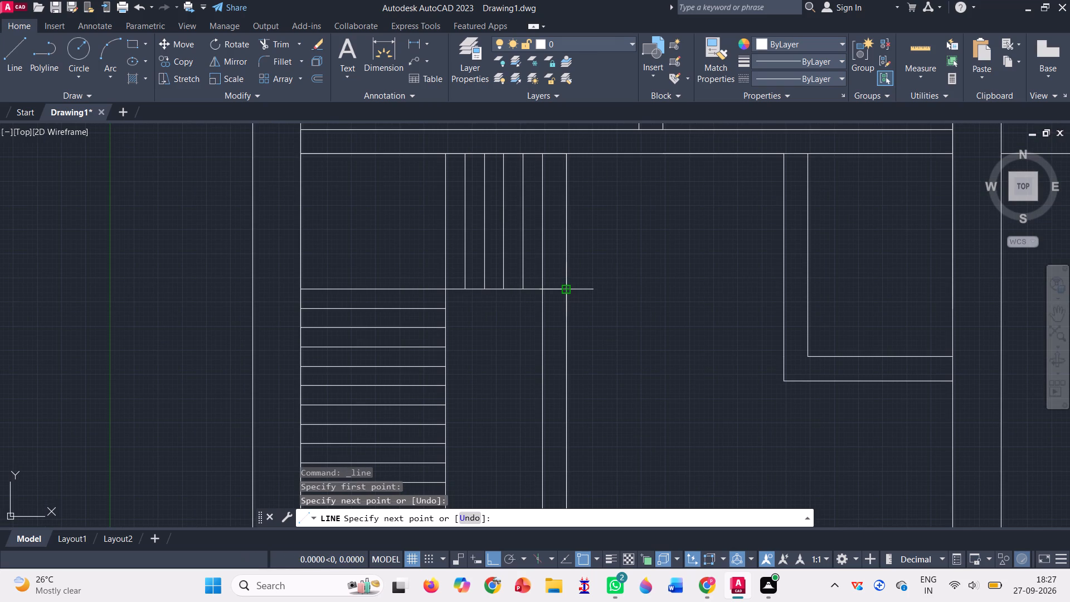
key(Return)
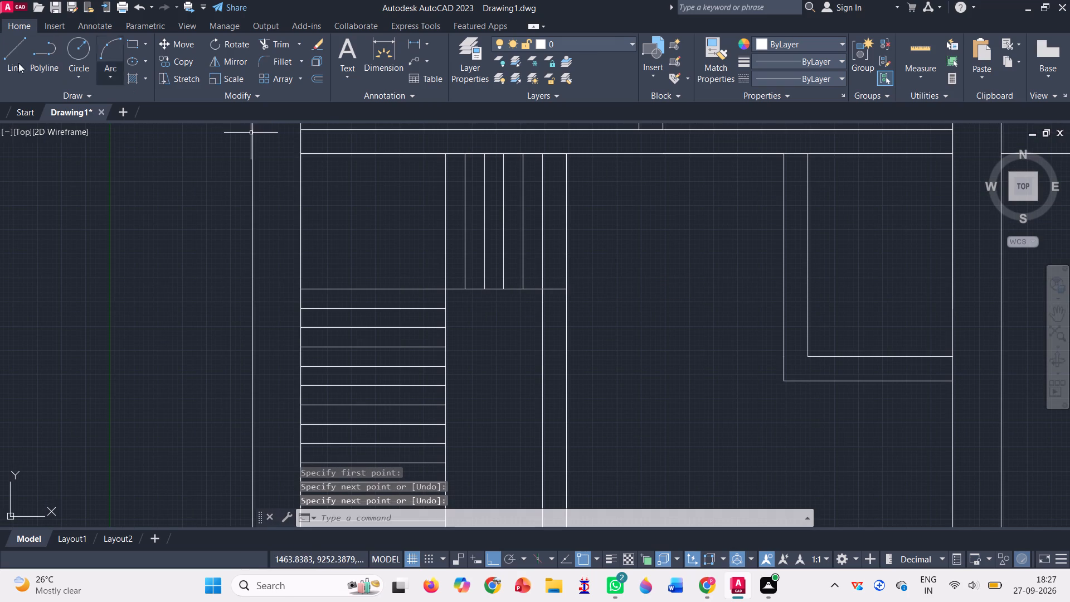
Draw a vertical line across the room's bottom wall, extending the long flight's edge down to the outer wall line.
click(13, 56)
scroll(514, 471, down, 2)
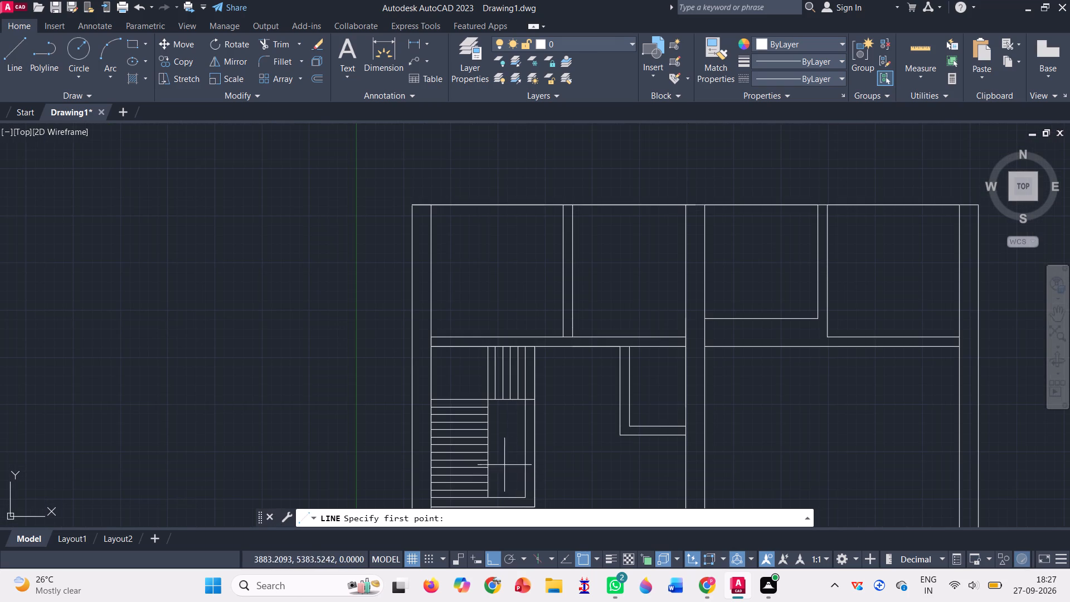
scroll(531, 347, down, 1)
scroll(504, 443, up, 5)
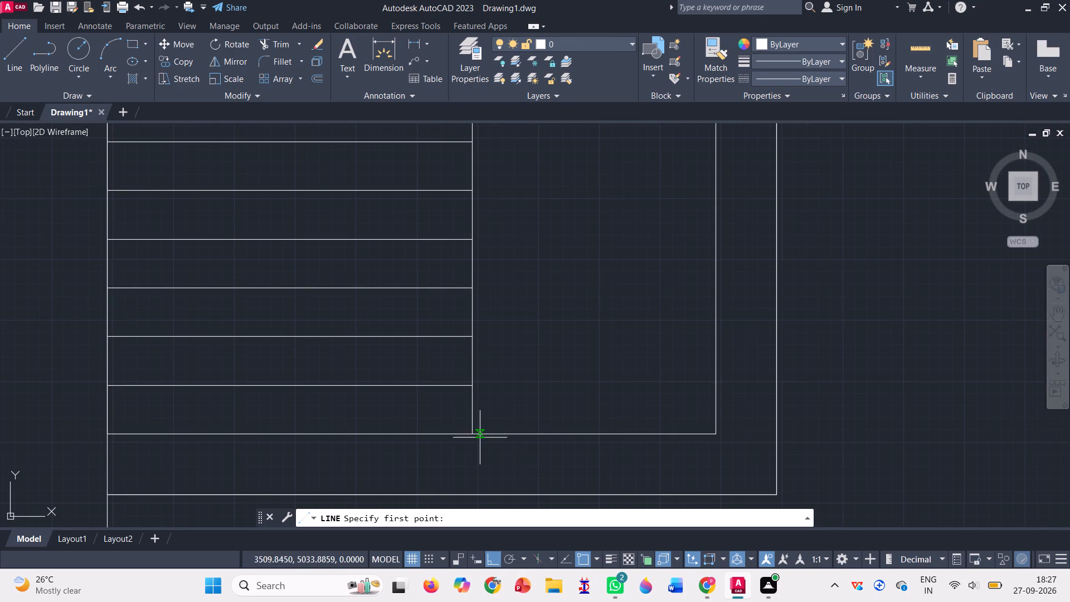
click(471, 434)
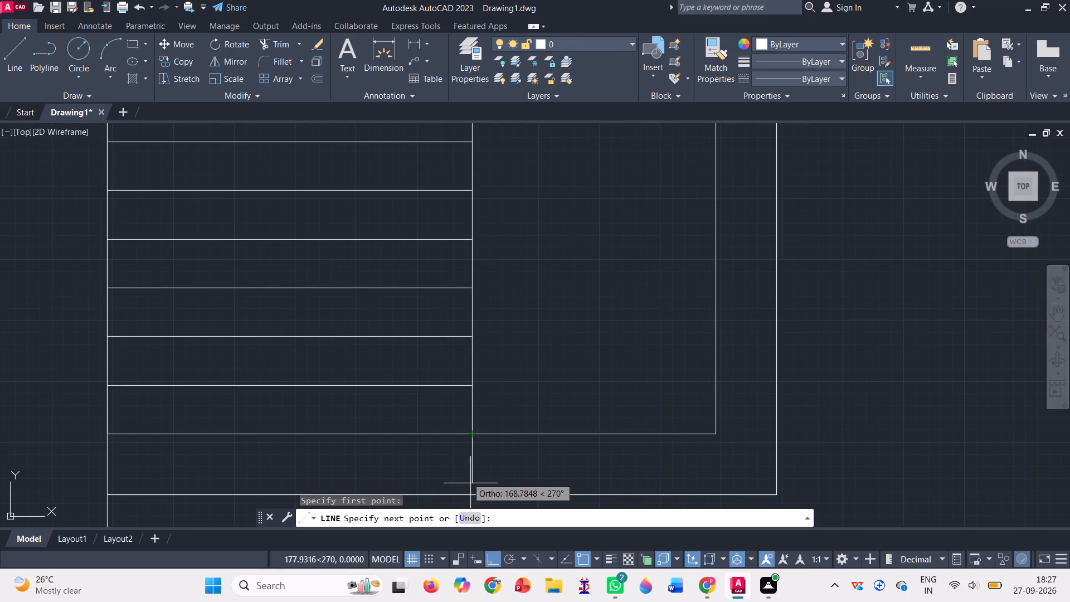
click(471, 496)
key(Return)
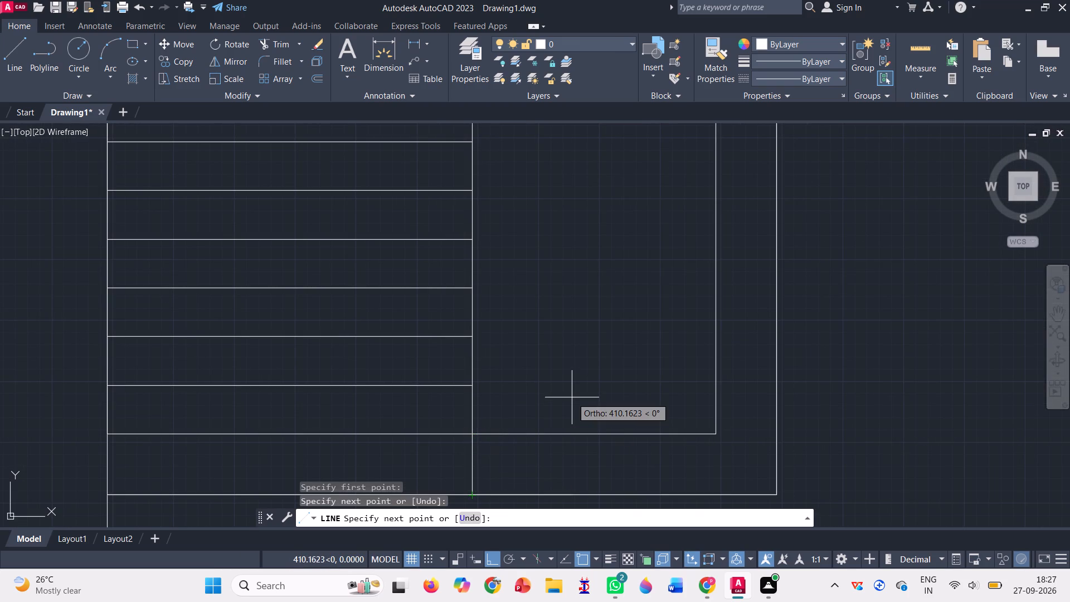
scroll(554, 375, down, 3)
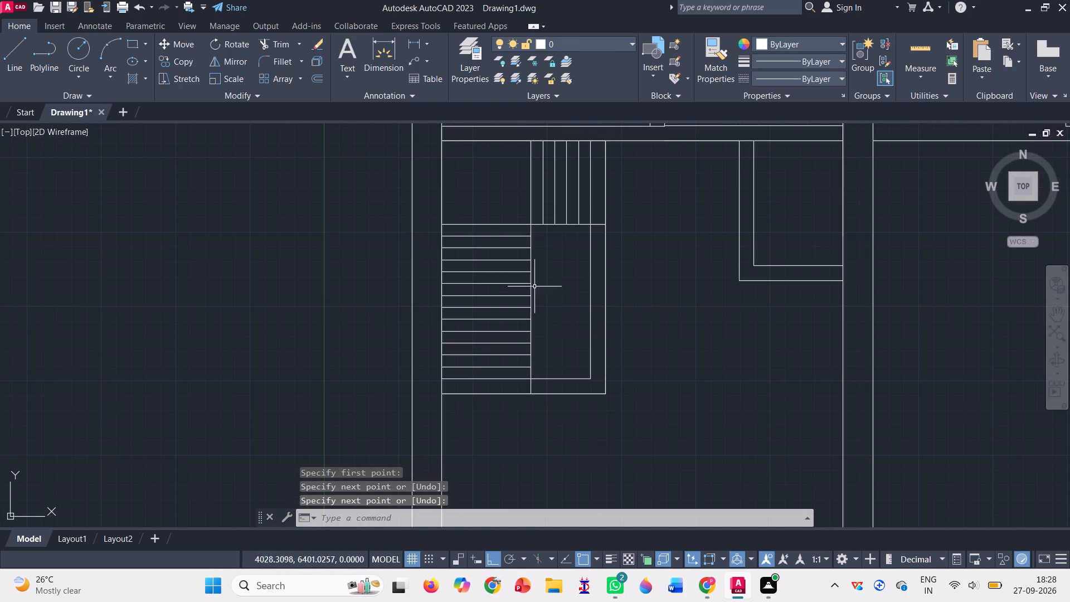
Trim the inner and outer lines of the room's right and bottom walls beyond the two new closing lines.
click(271, 45)
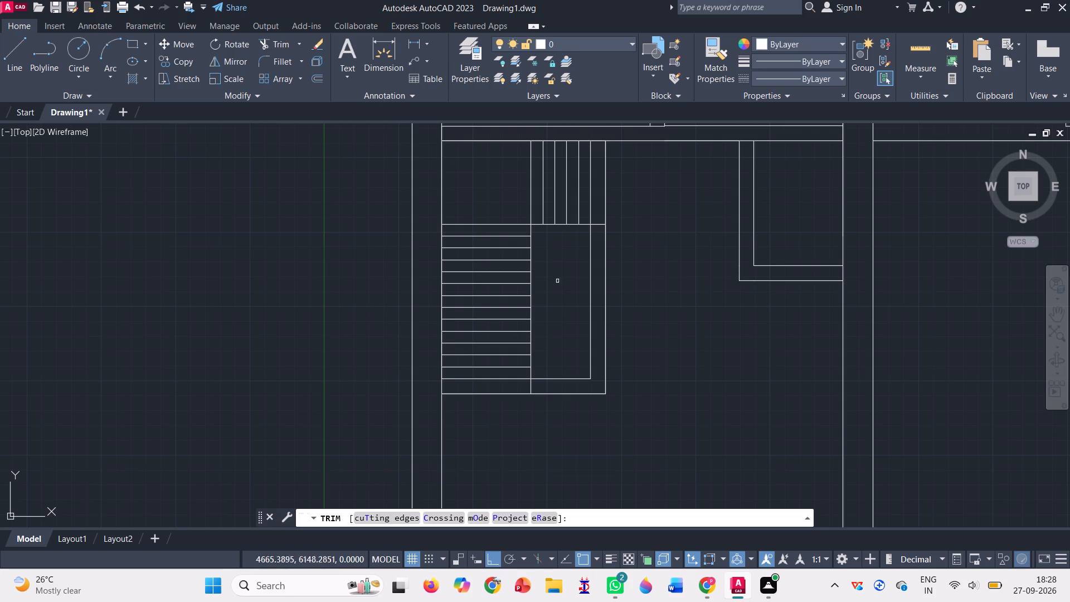
drag(580, 300, 588, 366)
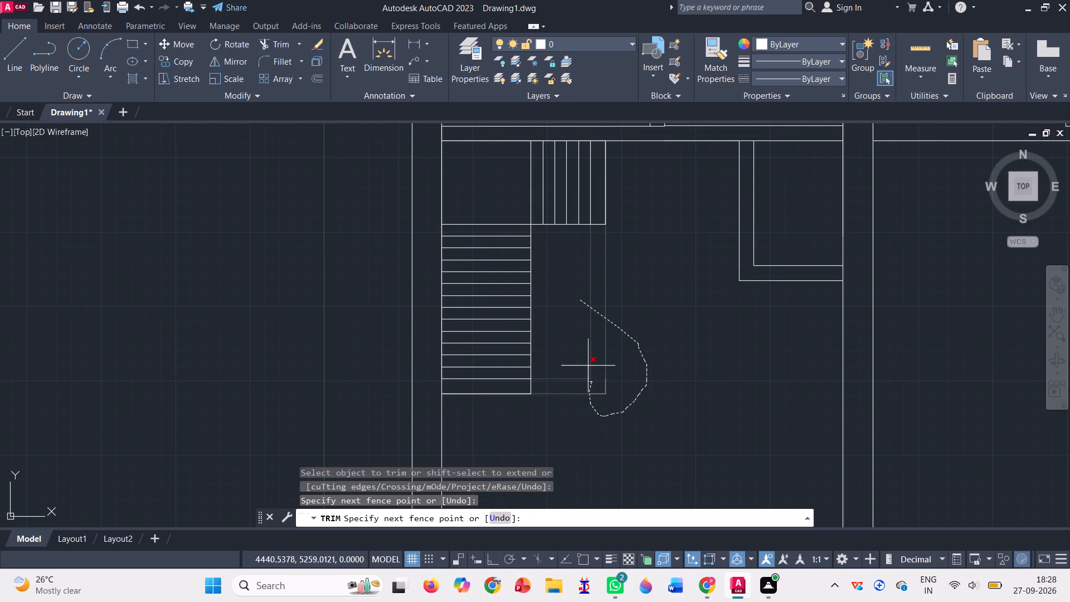
drag(588, 366, 590, 365)
drag(592, 378, 605, 394)
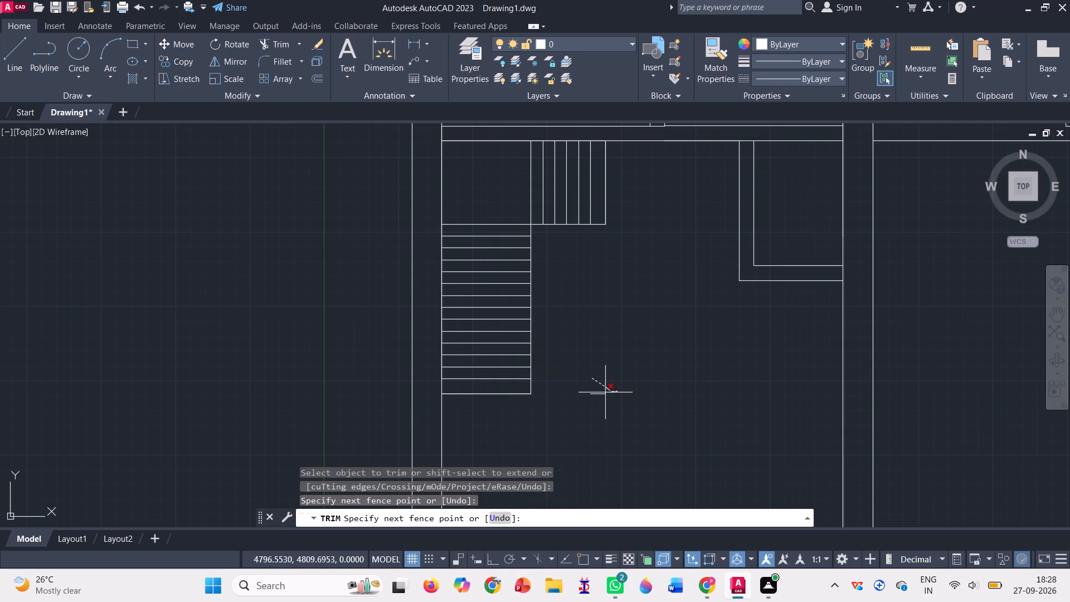
drag(605, 394, 587, 401)
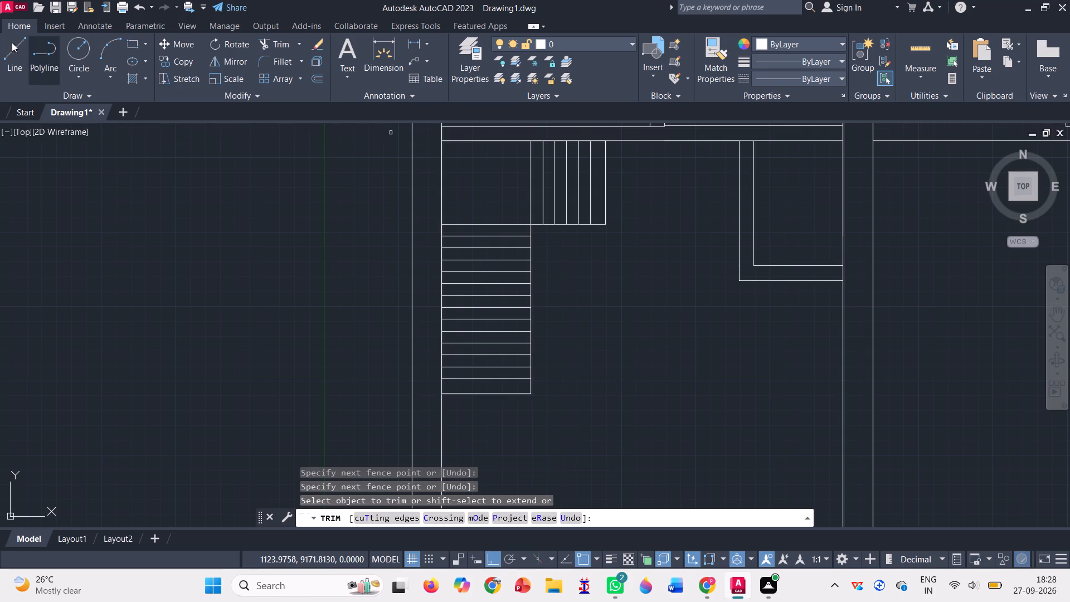
Draw an L-shaped walking line through the middle of both stair flights, extending slightly past each flight's open end.
click(16, 55)
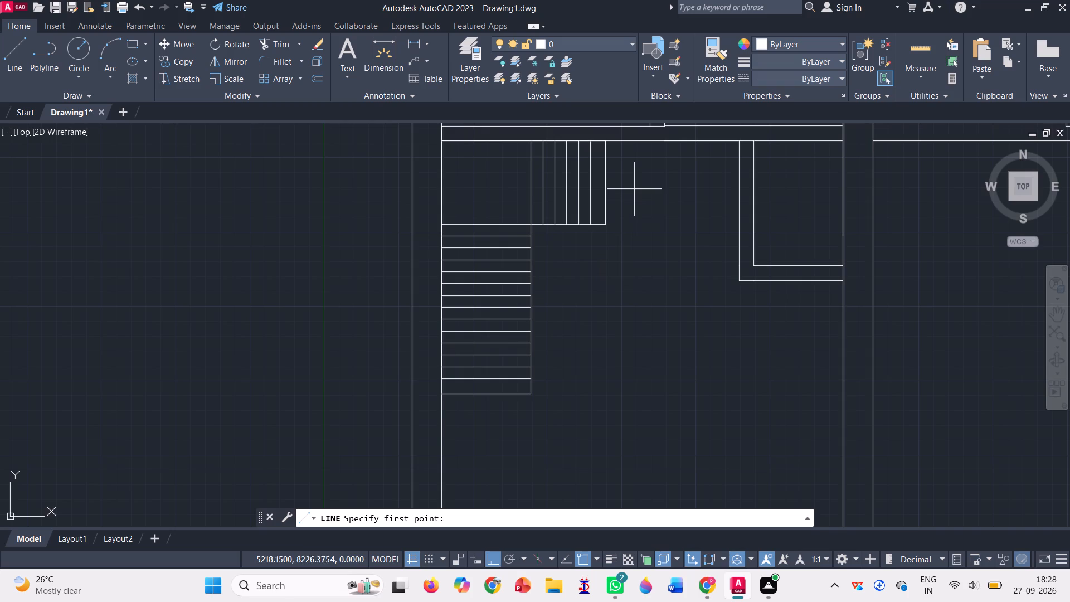
click(634, 187)
double_click(488, 181)
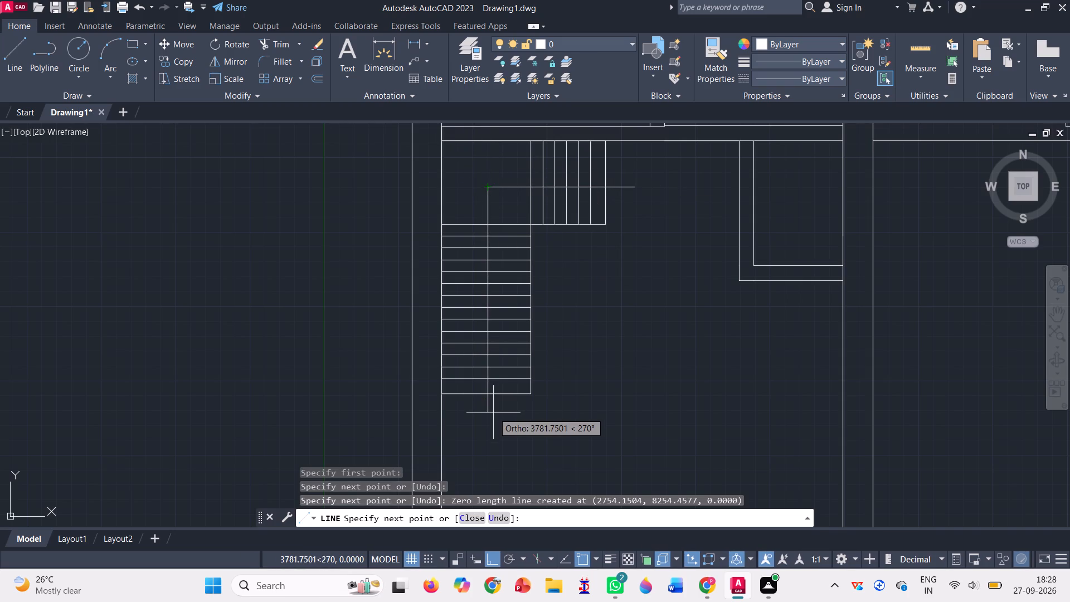
click(489, 429)
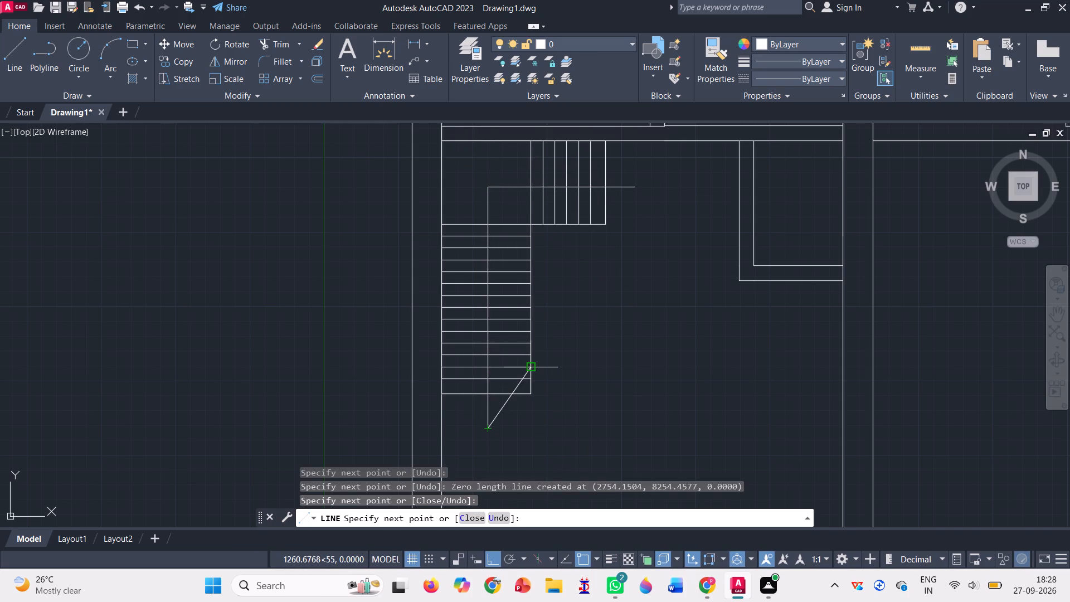
key(Return)
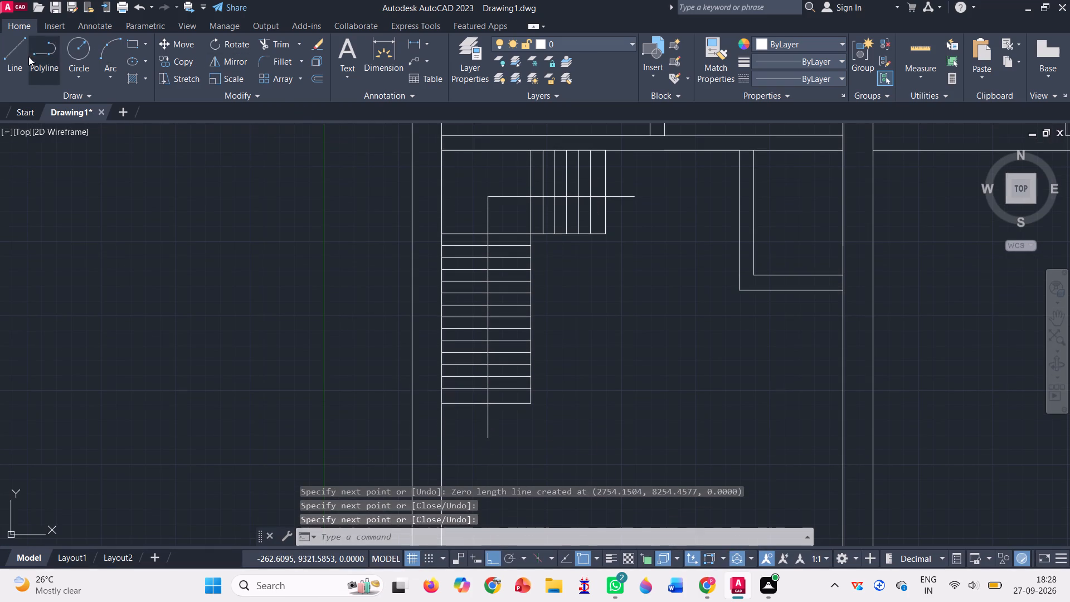
Draw a triangular arrowhead at the walking line's lower end, running its base 500 one way and 250 the other, with sloping sides meeting at the tip.
click(10, 65)
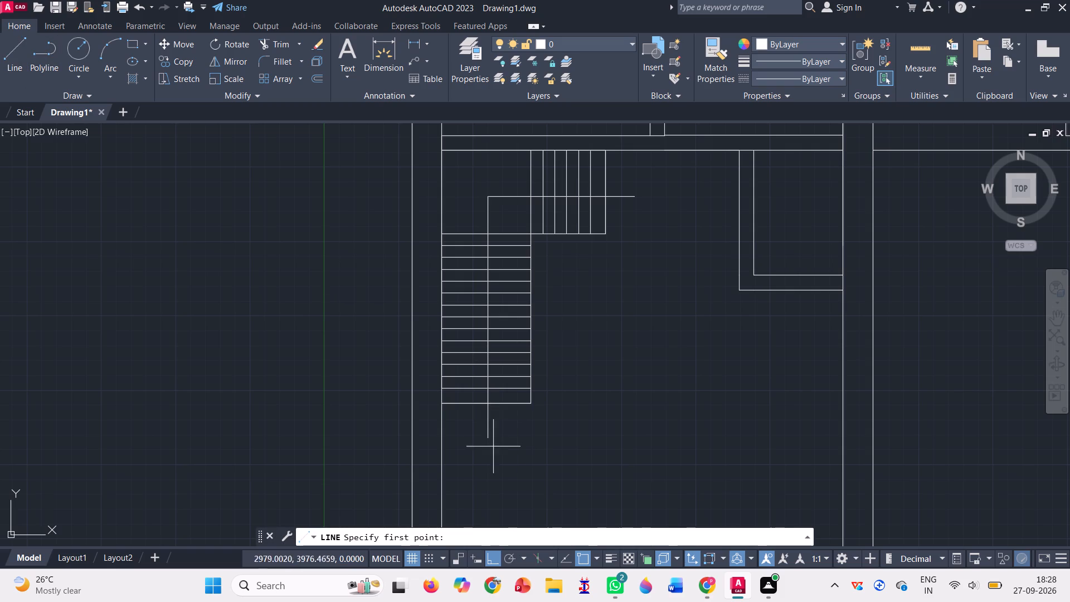
scroll(488, 446, up, 4)
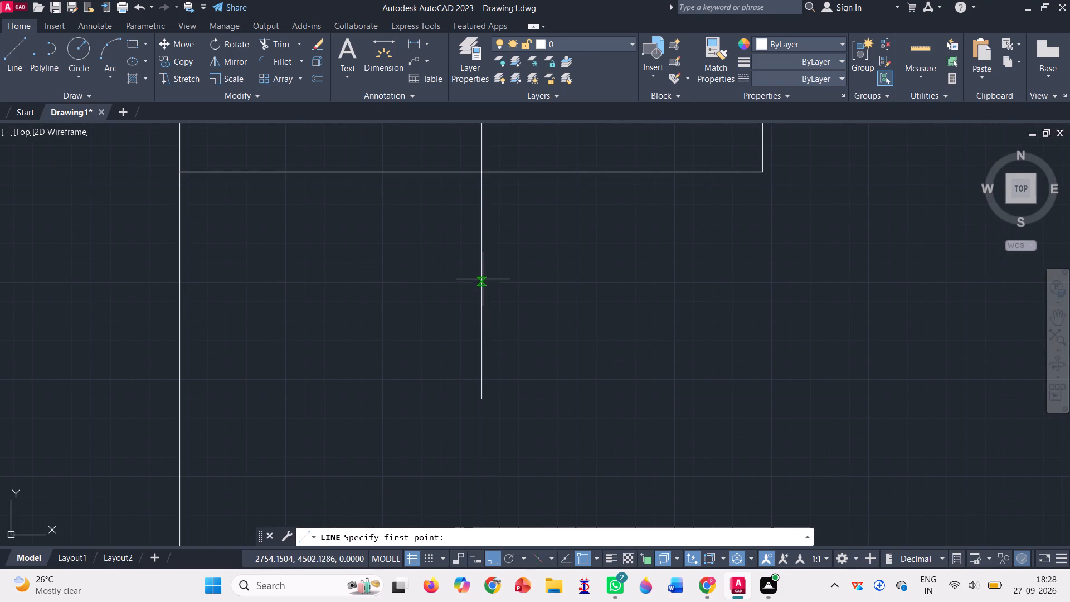
click(480, 274)
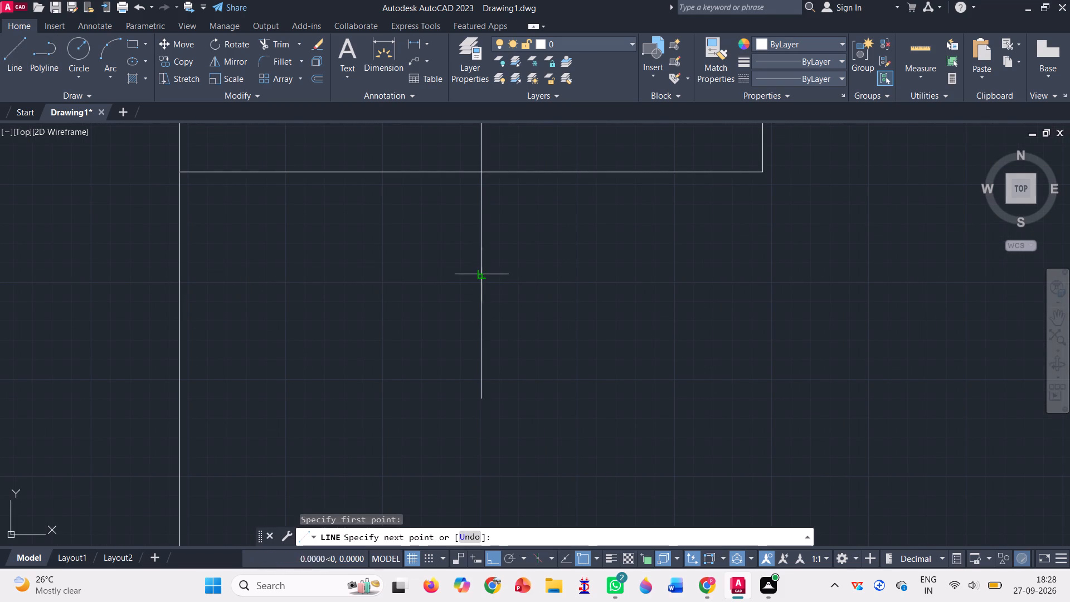
text(500)
key(Return)
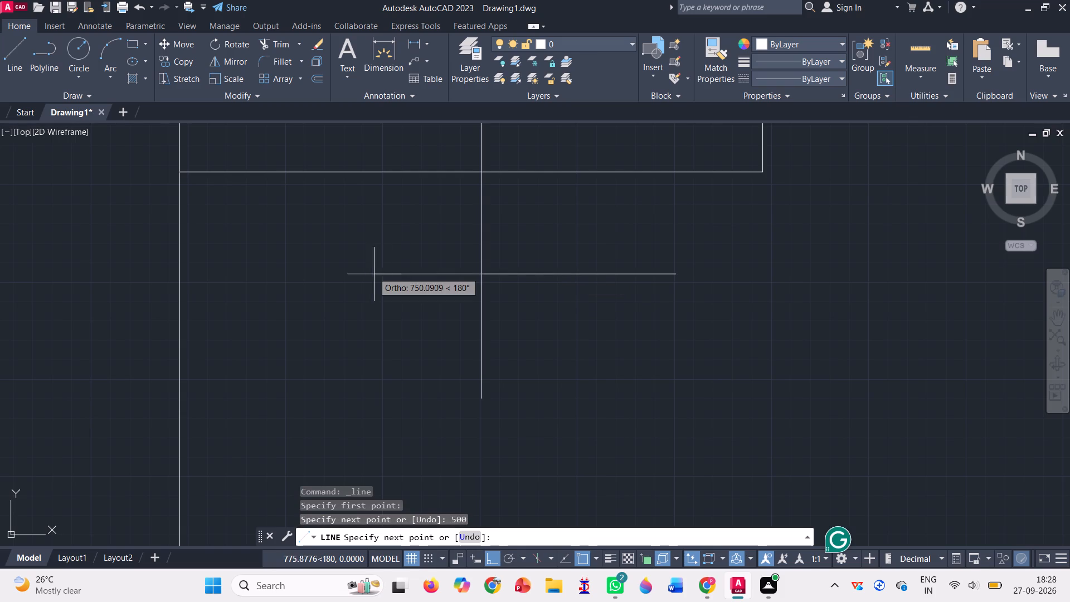
text(250)
key(Return)
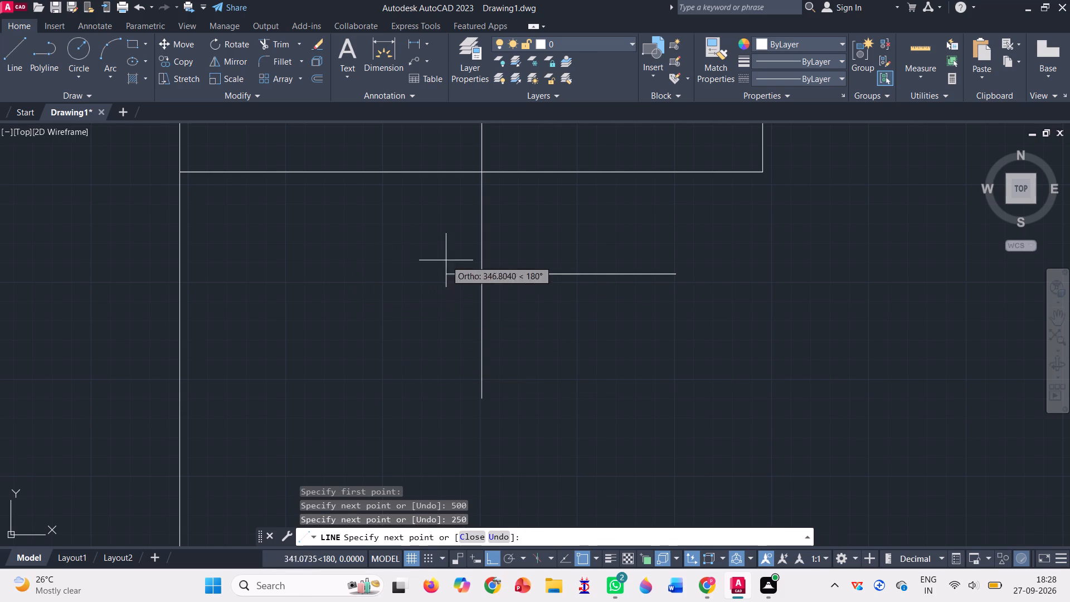
click(480, 278)
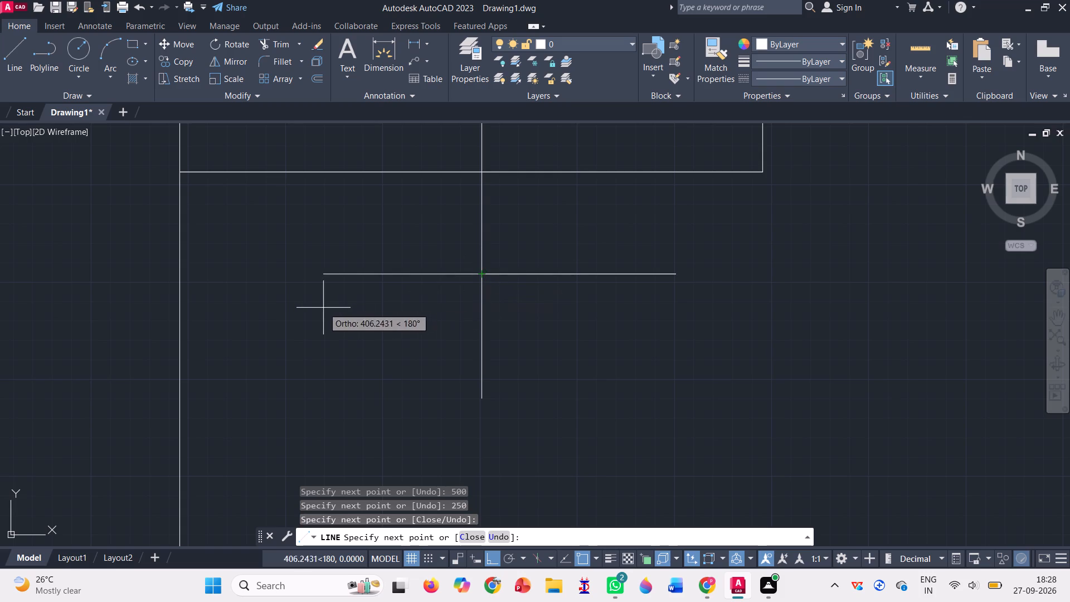
text(250)
key(Return)
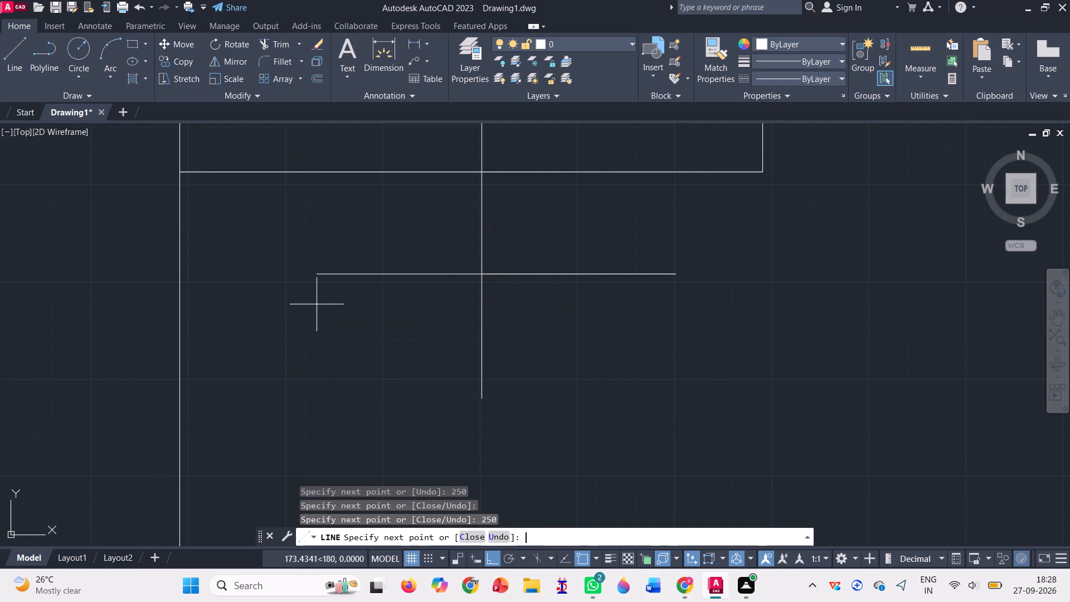
click(482, 397)
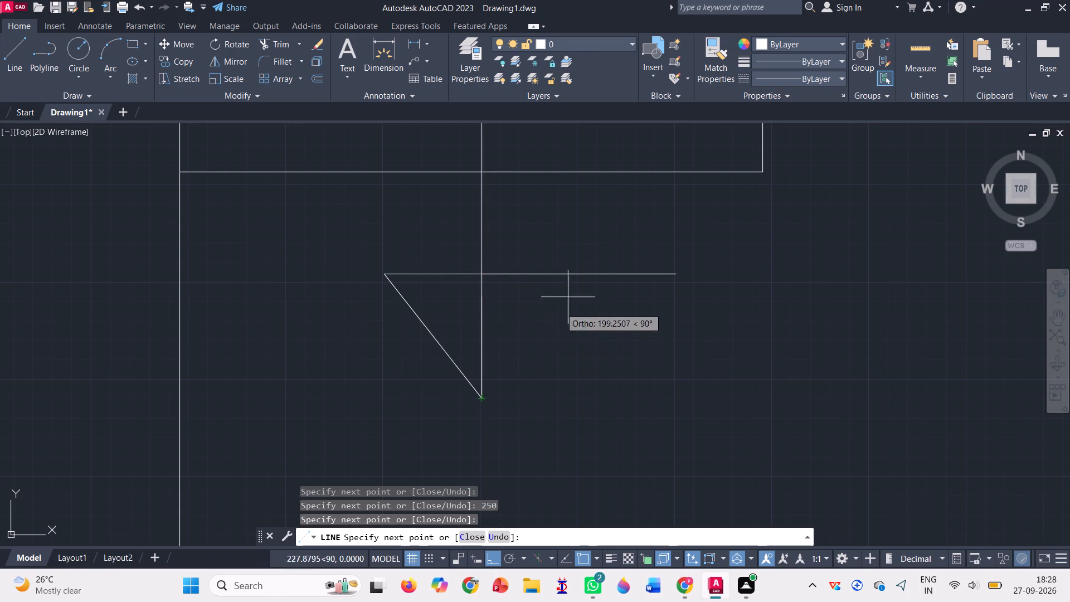
click(575, 277)
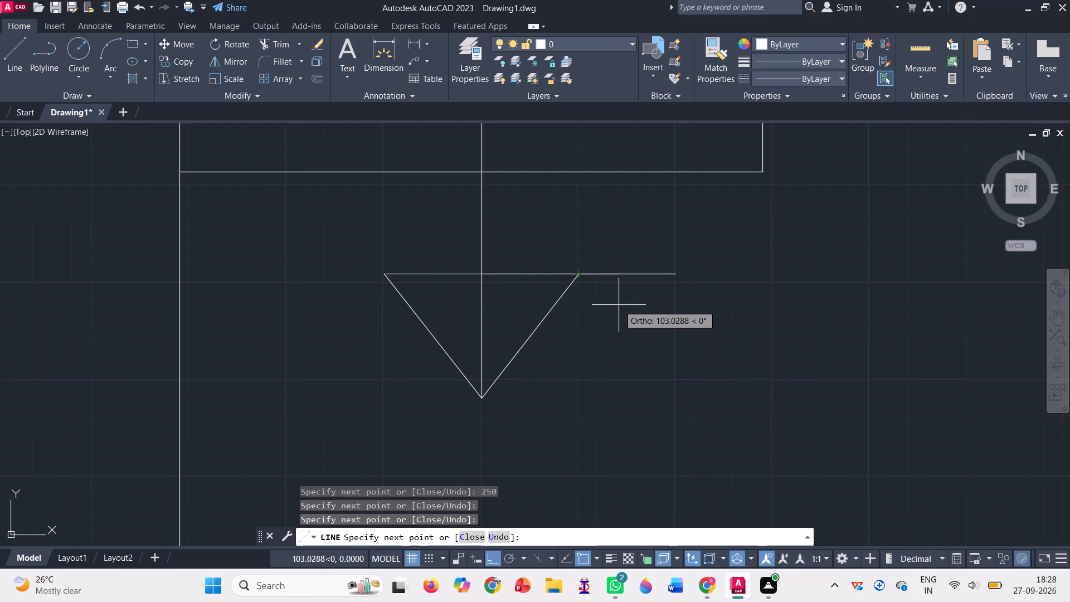
key(Return)
Trim the arrowhead's overhanging base piece and the walking line inside the triangle.
click(271, 43)
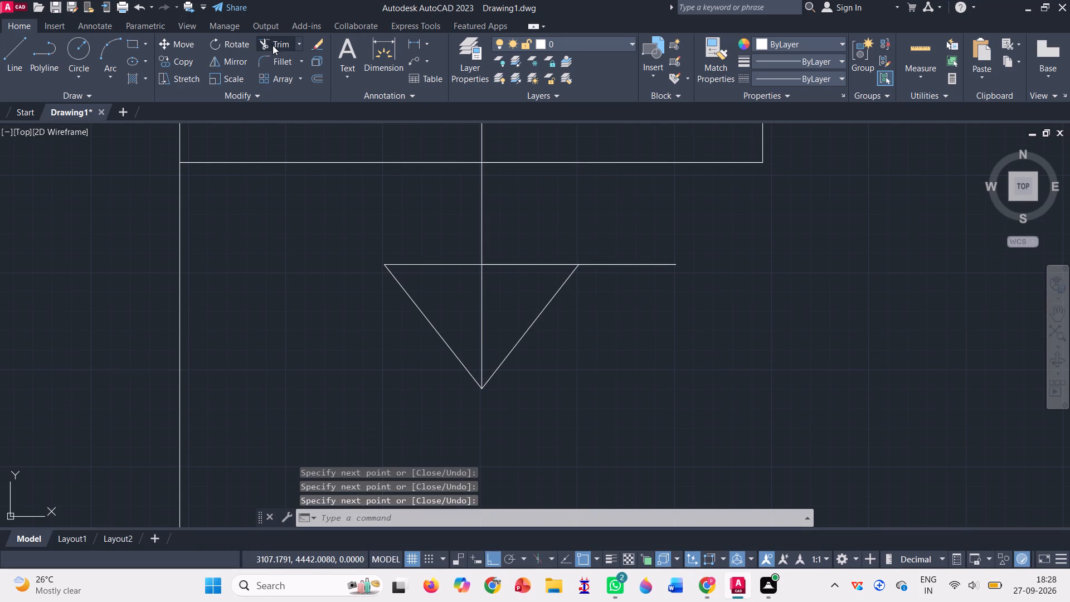
click(620, 241)
drag(620, 241, 629, 336)
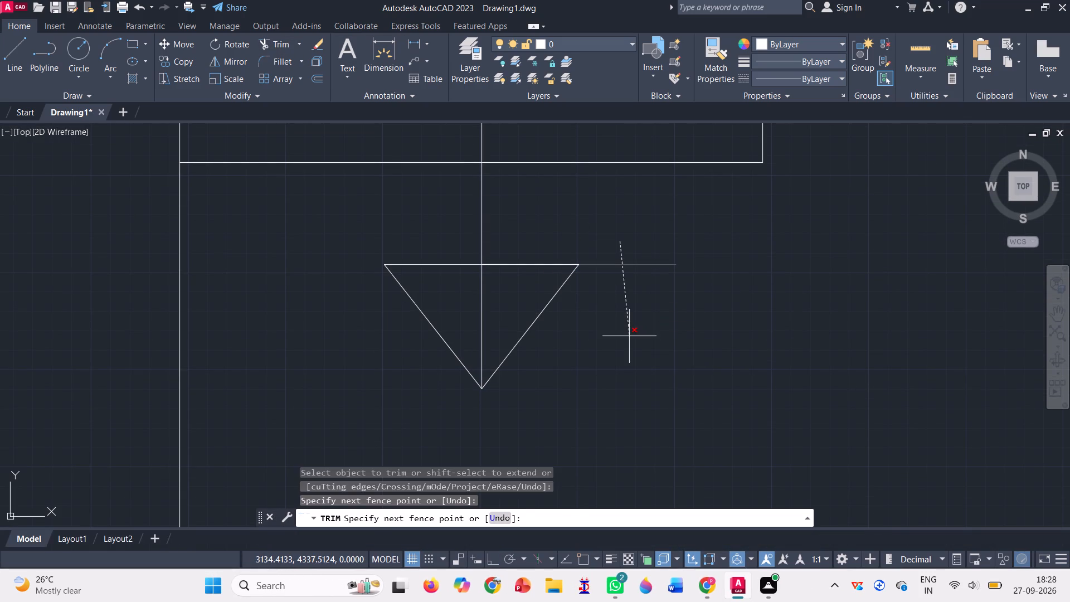
click(629, 336)
drag(459, 307, 503, 312)
click(503, 312)
scroll(502, 312, down, 3)
scroll(374, 339, down, 3)
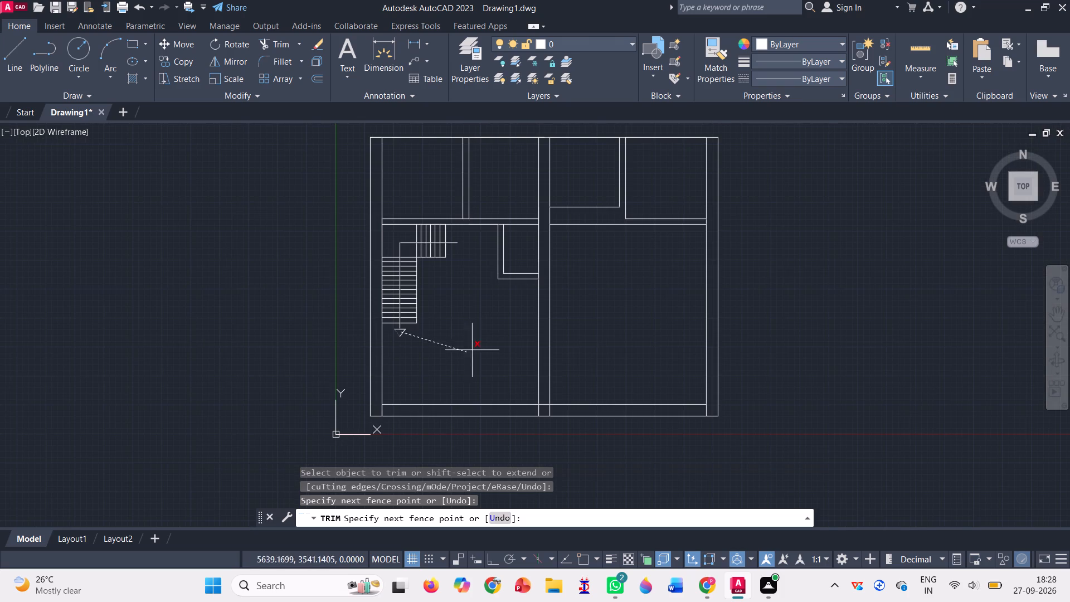
key(Escape)
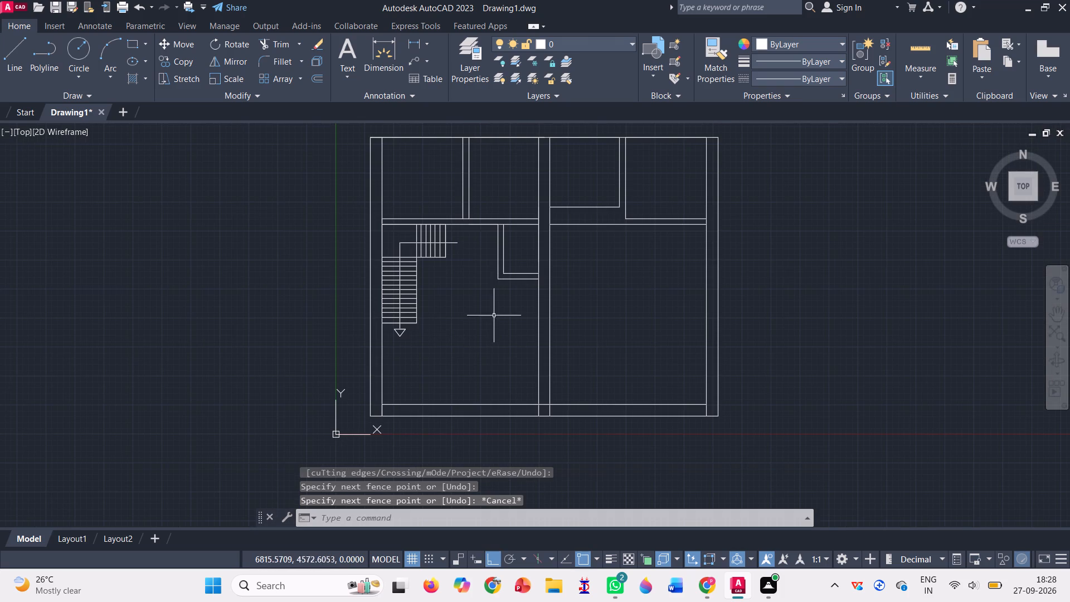
Draw a line 250 down from the short flight's outer lower corner and across to the long flight's inner edge.
scroll(465, 247, up, 1)
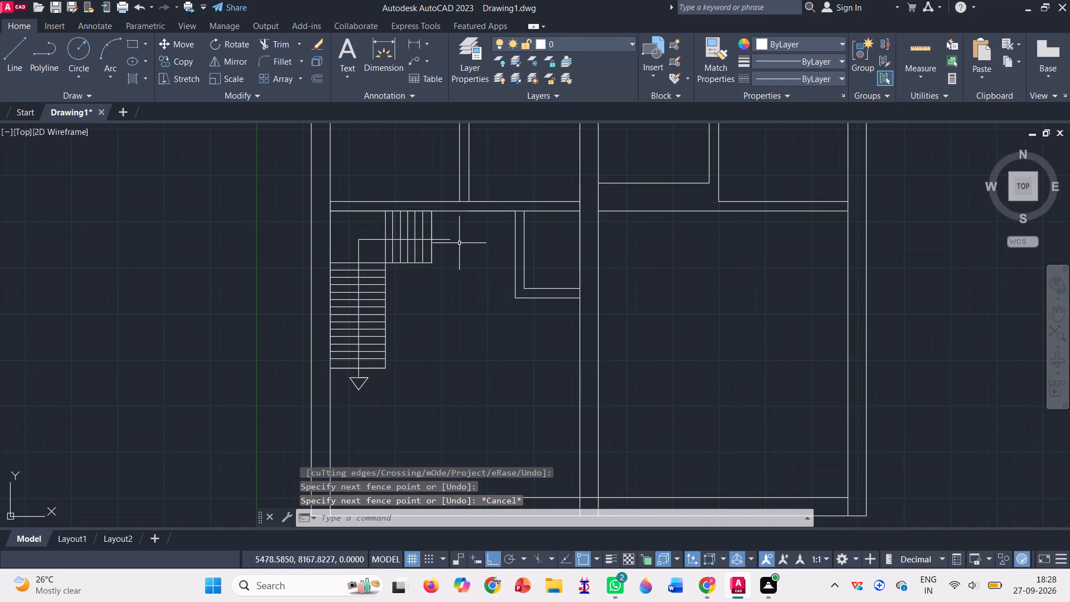
click(13, 57)
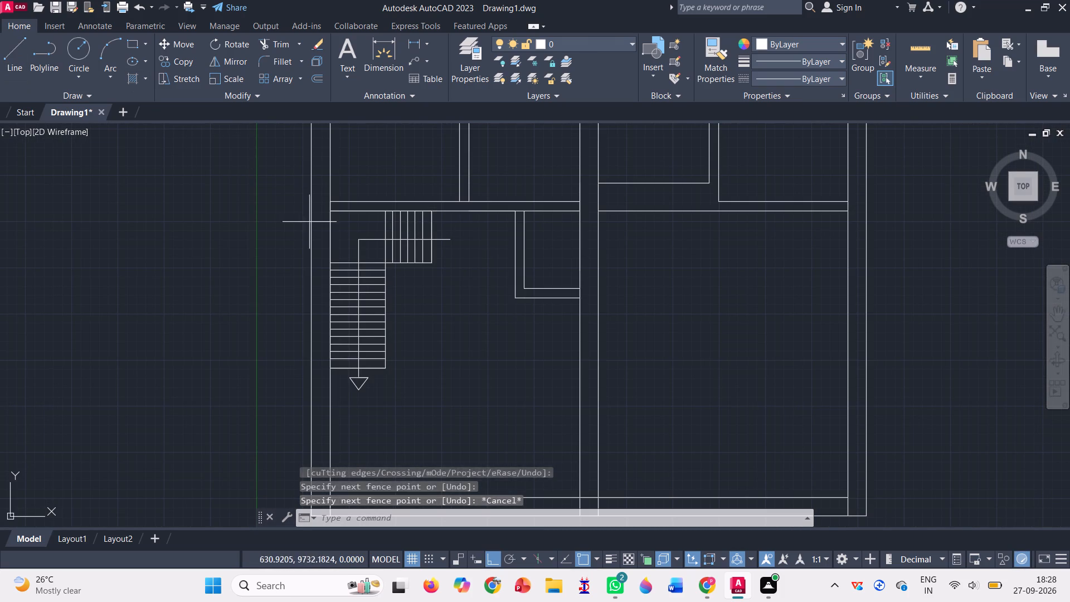
scroll(390, 265, up, 4)
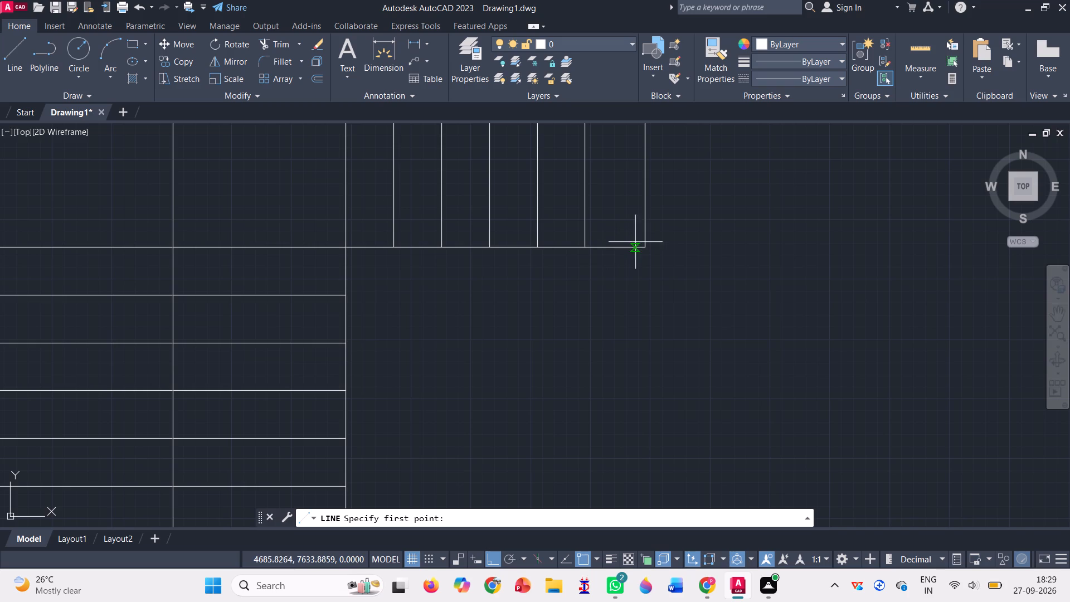
click(644, 248)
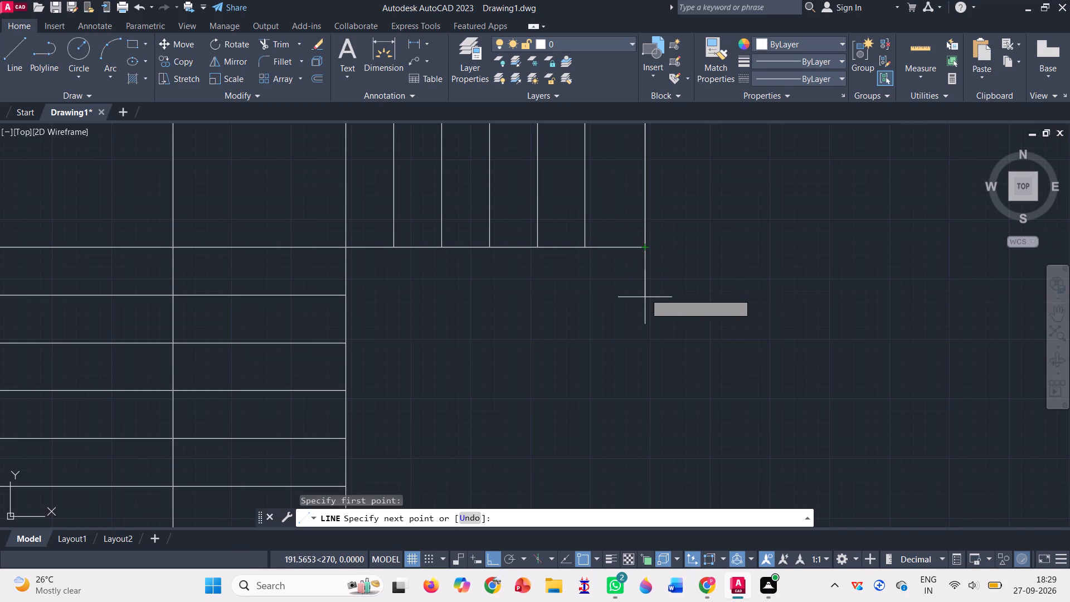
key(1)
key(BackSpace)
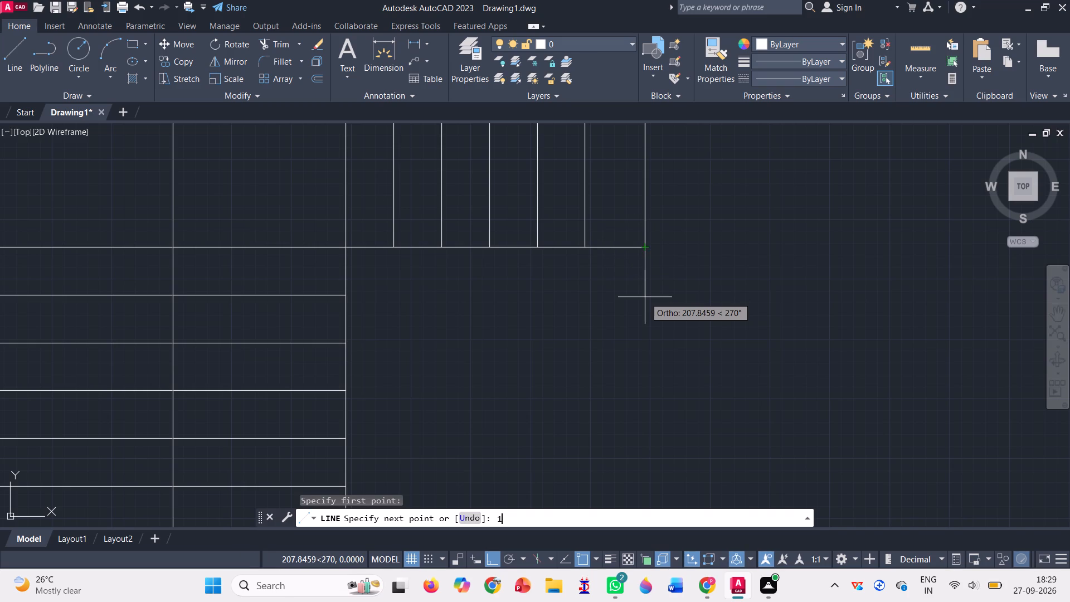
text(250)
key(Return)
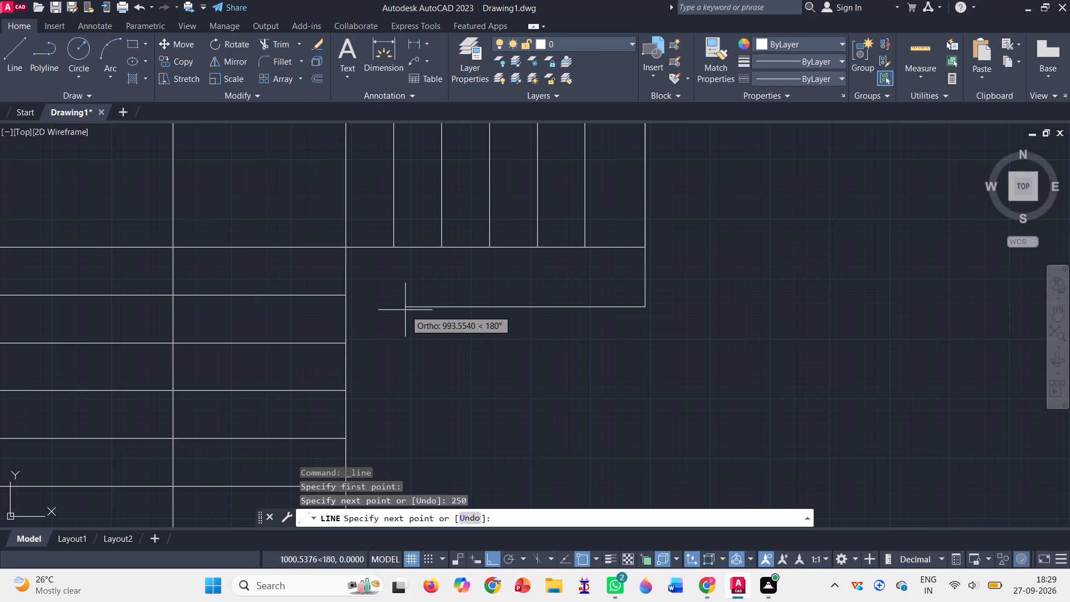
click(343, 309)
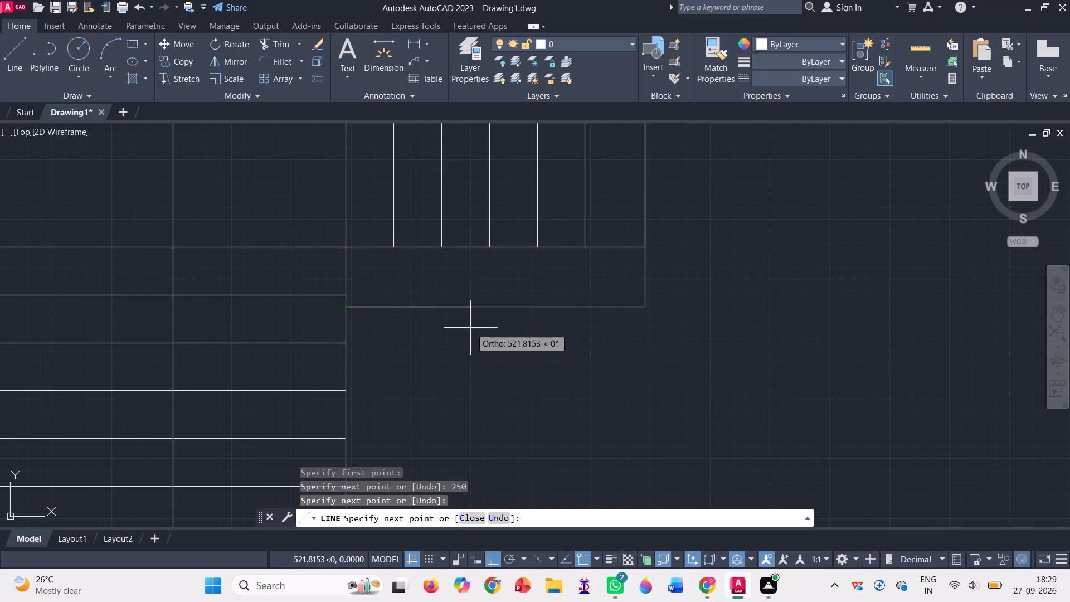
Continue the outline 250 away from the long flight, down level with its bottom edge, and back to the flight's lower corner.
text(250)
key(Return)
scroll(470, 328, down, 5)
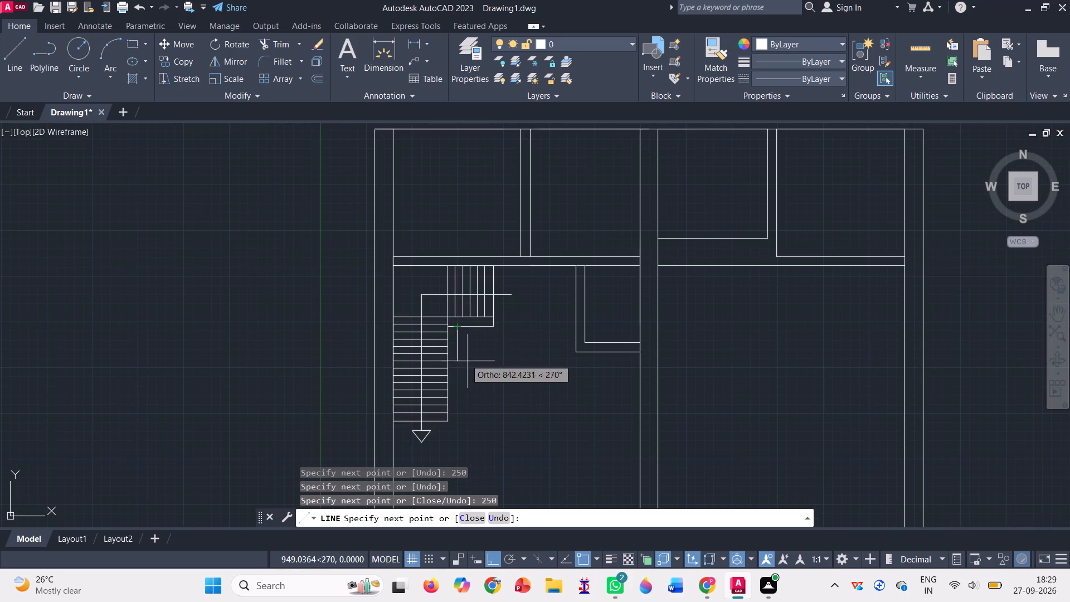
scroll(464, 420, up, 3)
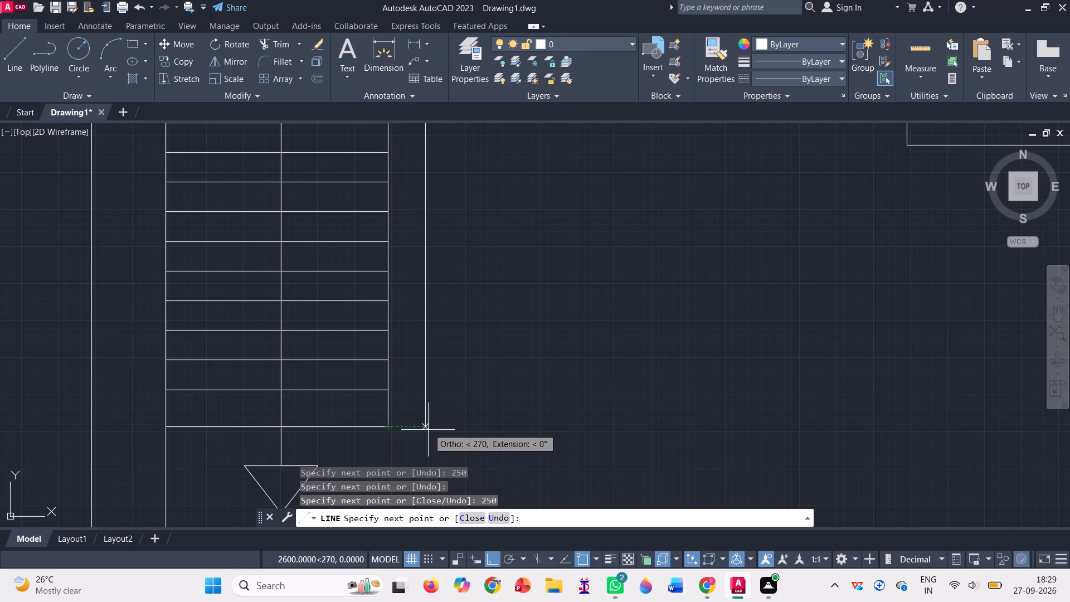
click(425, 426)
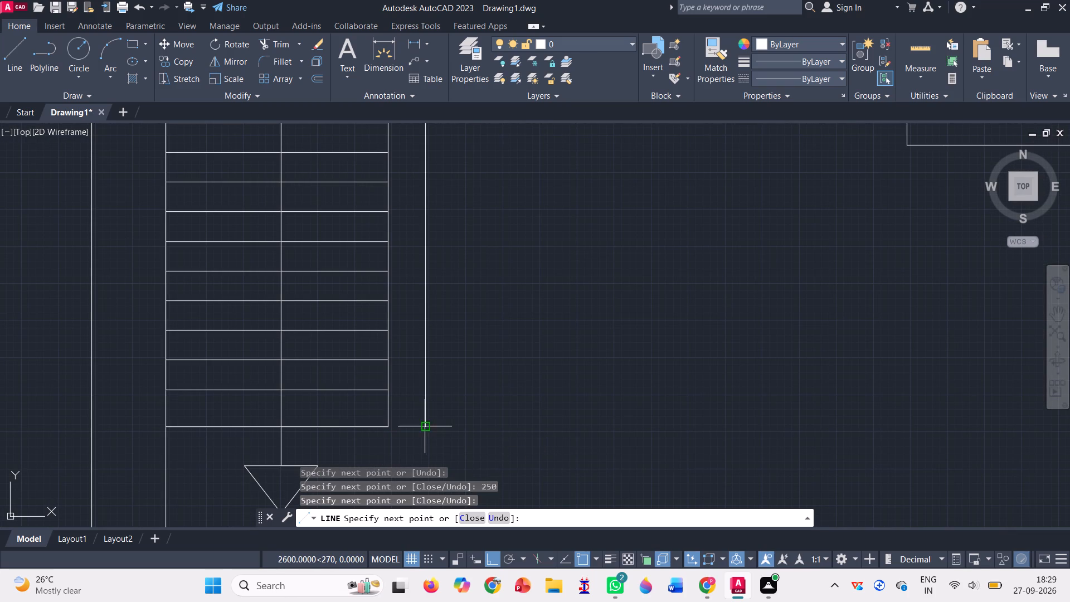
click(388, 429)
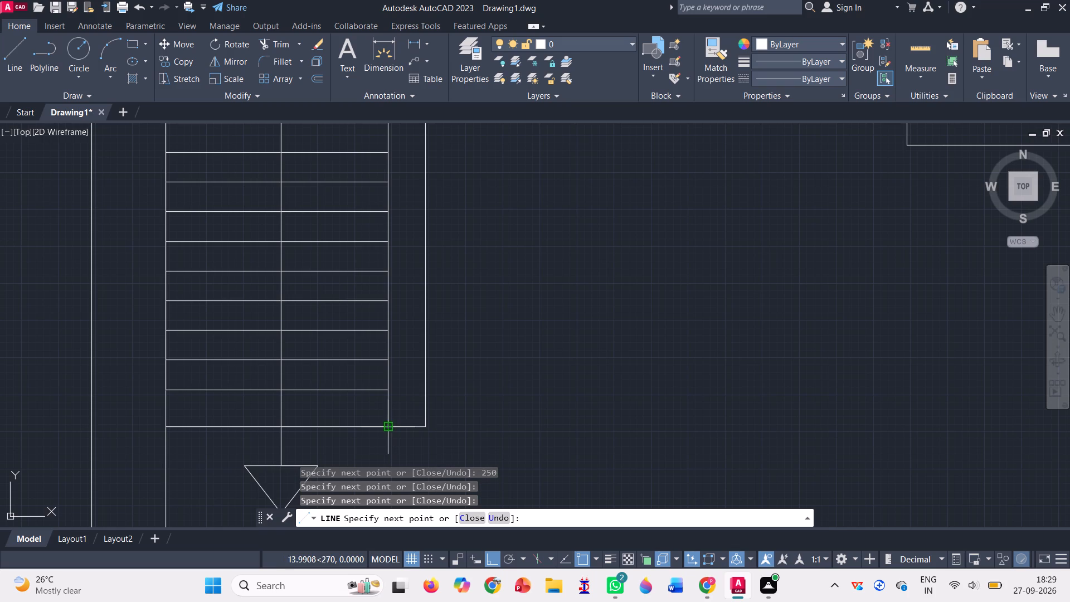
key(Return)
Trim the overlapping line pieces where the two 250-wide strips meet at the staircase's inner corner.
scroll(466, 371, down, 2)
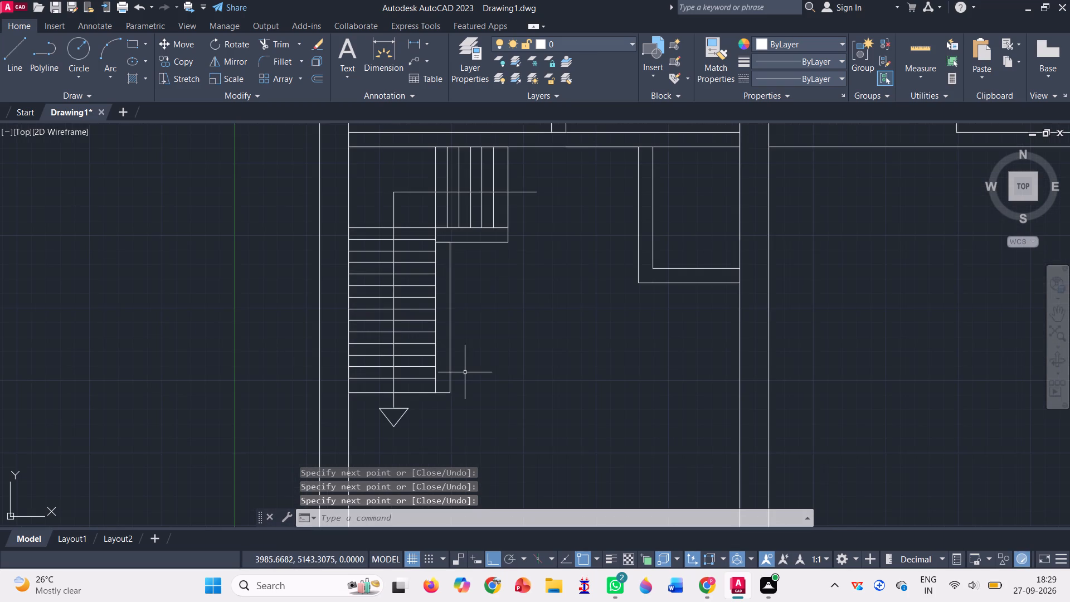
scroll(451, 227, up, 3)
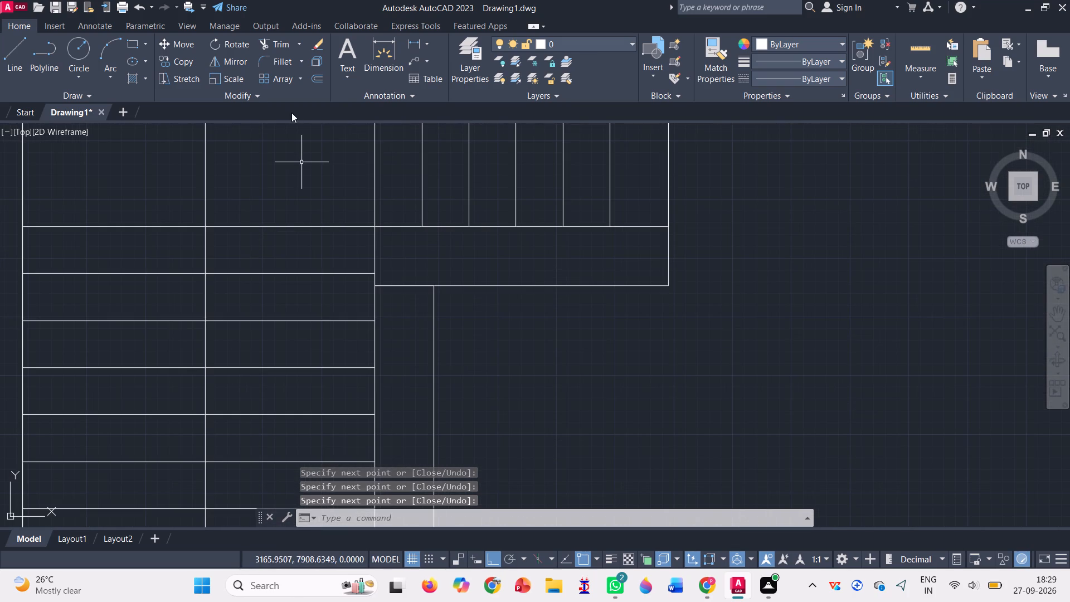
click(274, 37)
drag(376, 269, 384, 301)
click(409, 259)
drag(408, 260, 402, 356)
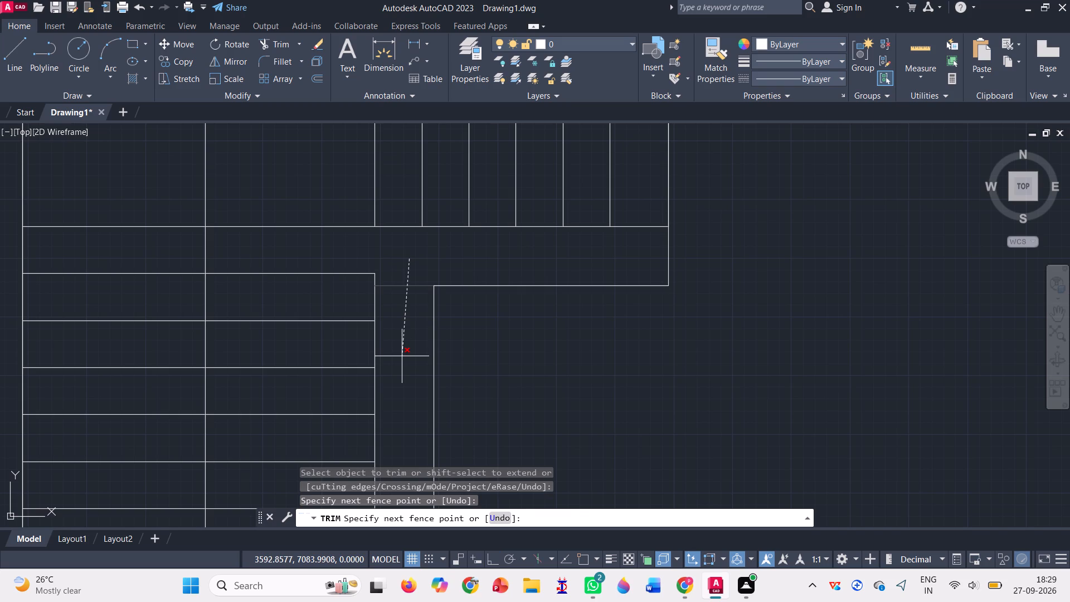
click(402, 356)
Draw a short vertical line closing the long flight's inner edge between its top two tread lines.
click(20, 66)
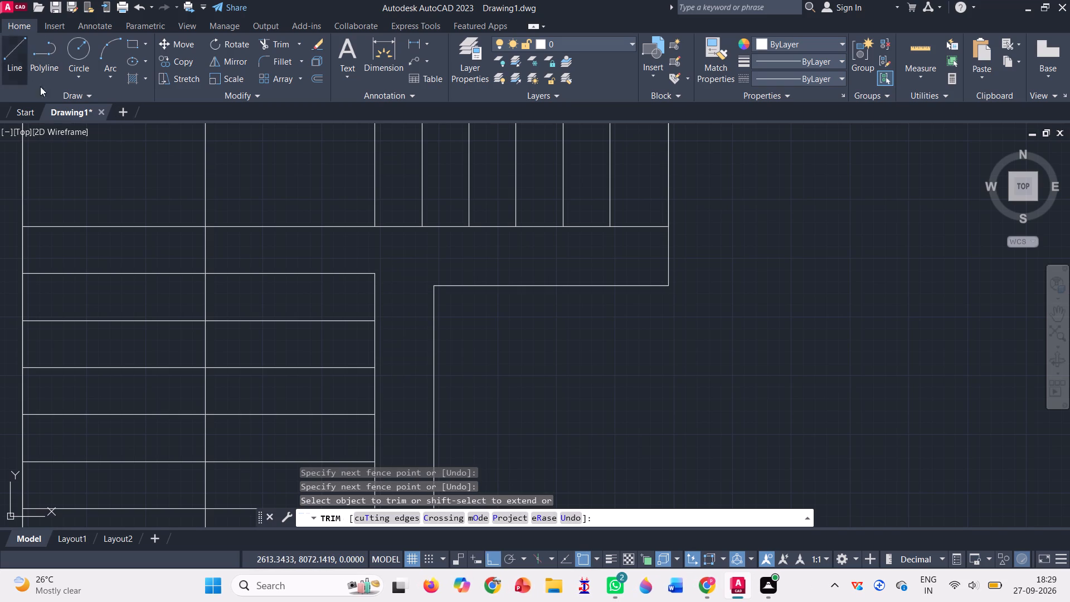
click(376, 226)
click(374, 276)
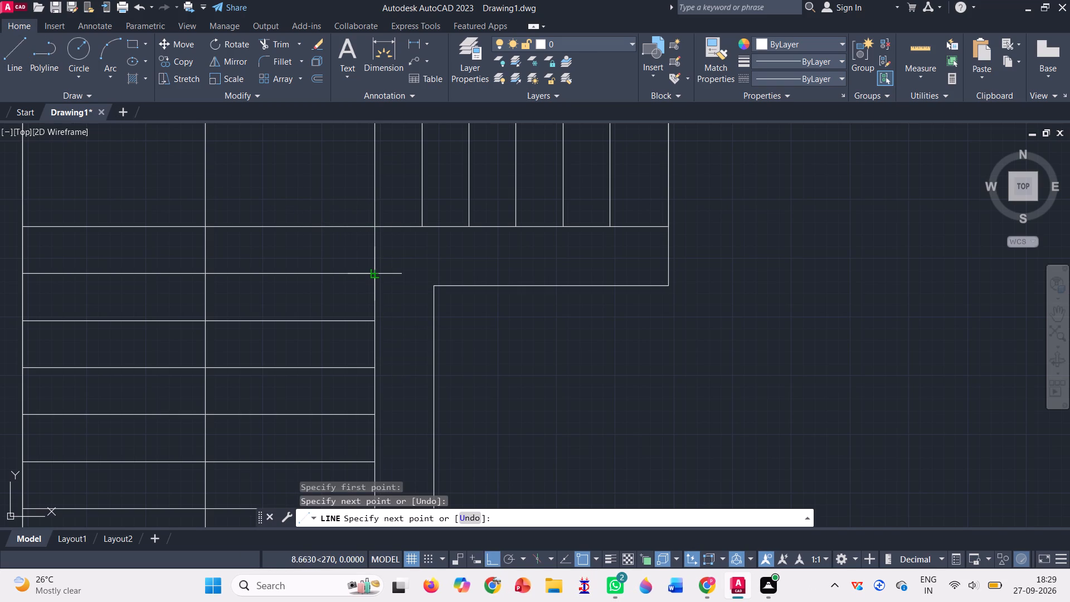
key(Return)
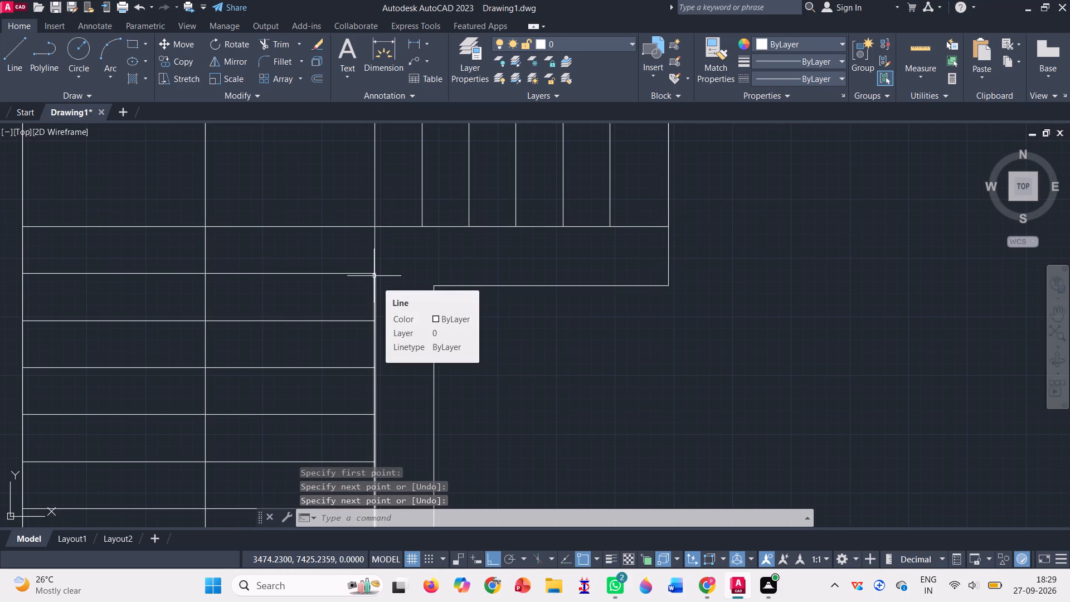
Scale the whole staircase with its arrow and side strip from the room's upper-left corner, picking the size on the strip's outer edge.
scroll(374, 276, down, 2)
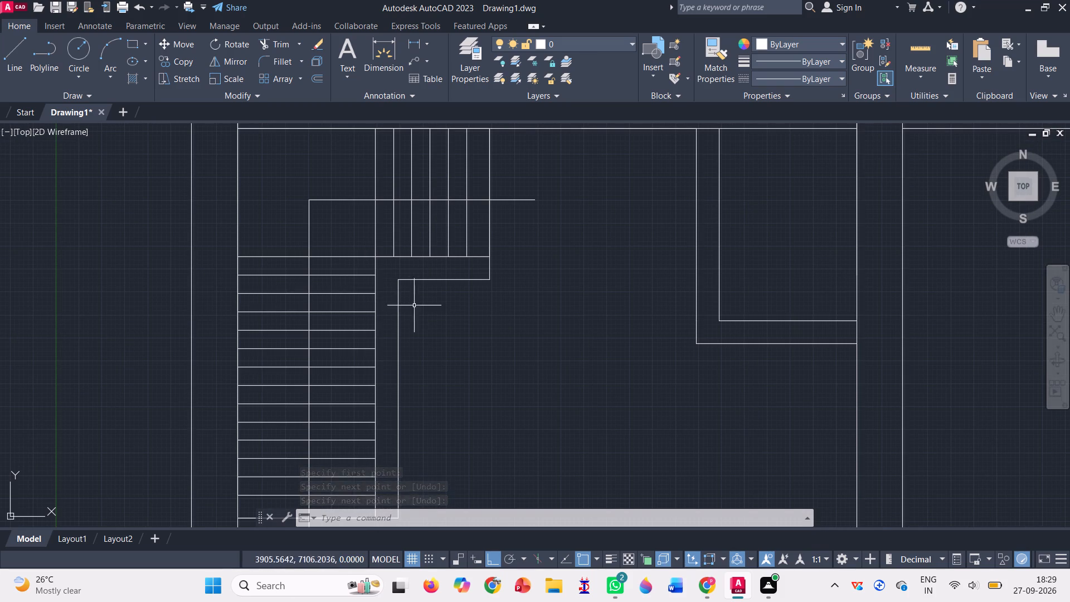
scroll(349, 338, down, 2)
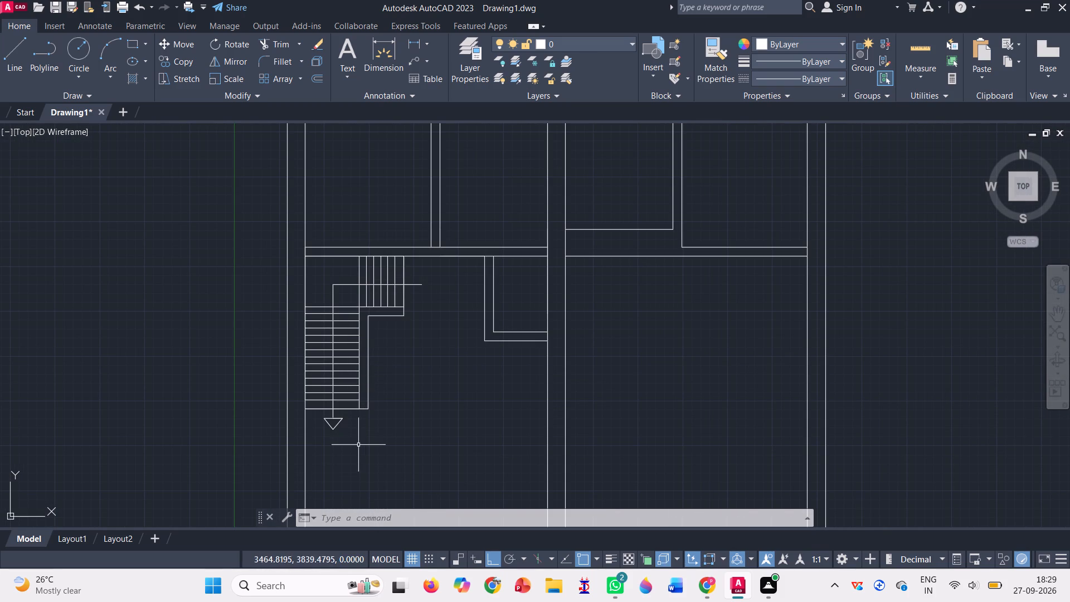
scroll(202, 393, down, 1)
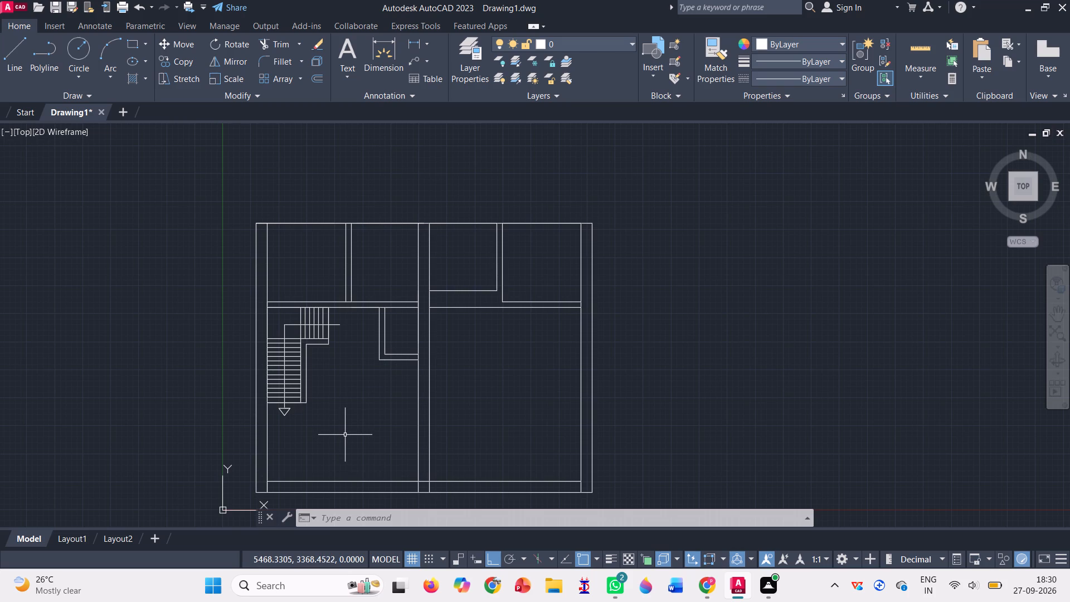
scroll(304, 320, up, 1)
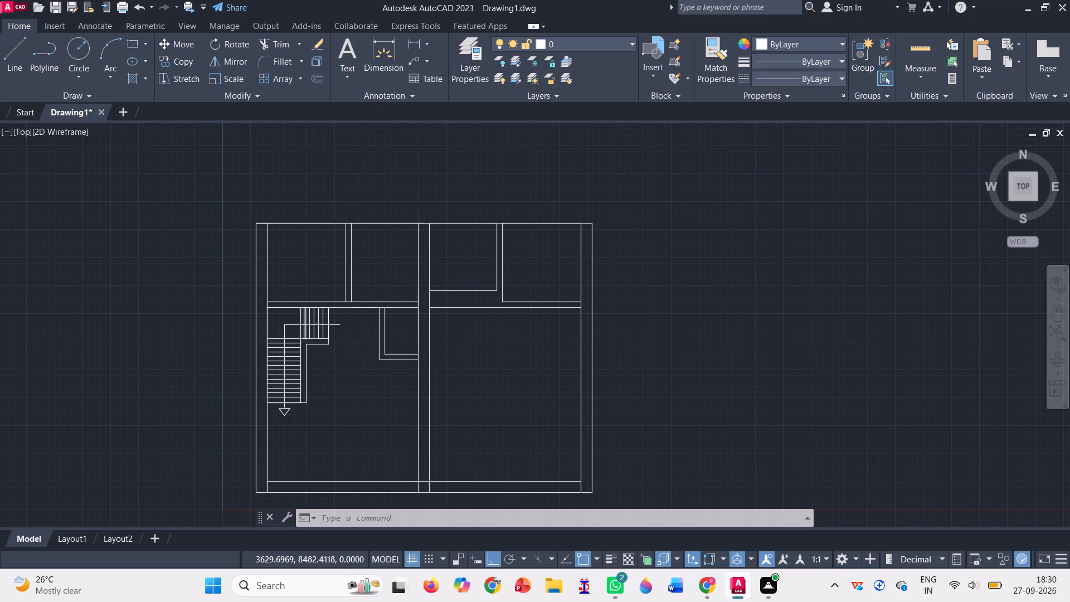
click(221, 82)
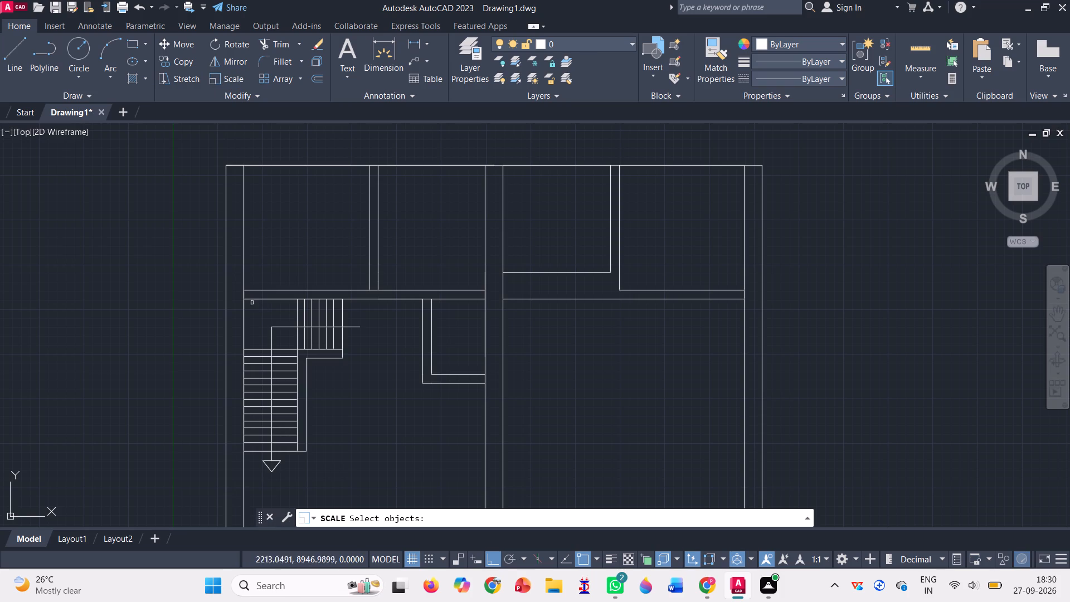
click(244, 304)
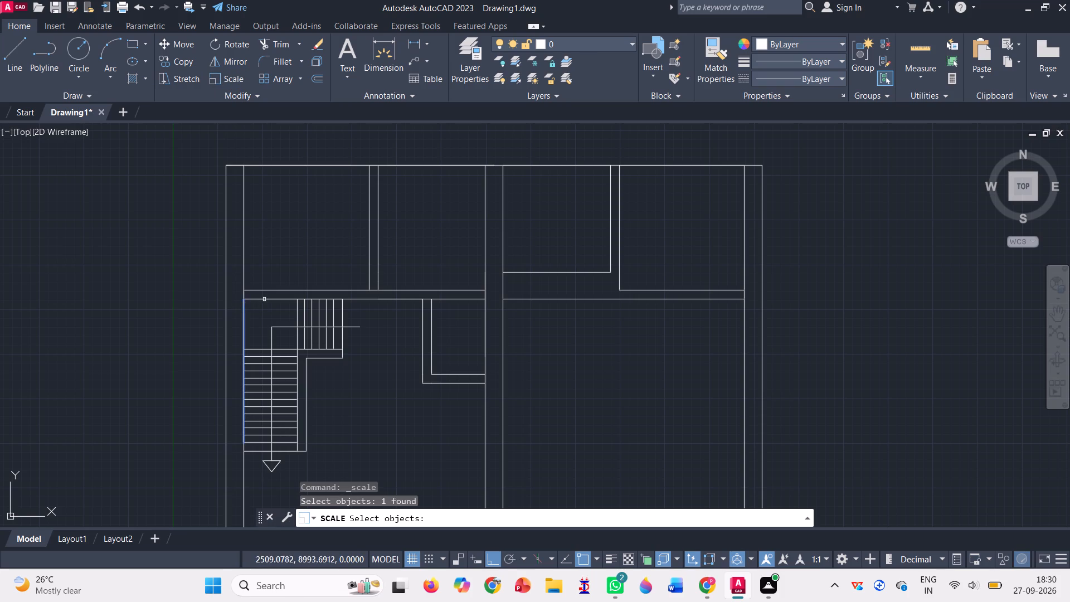
click(266, 299)
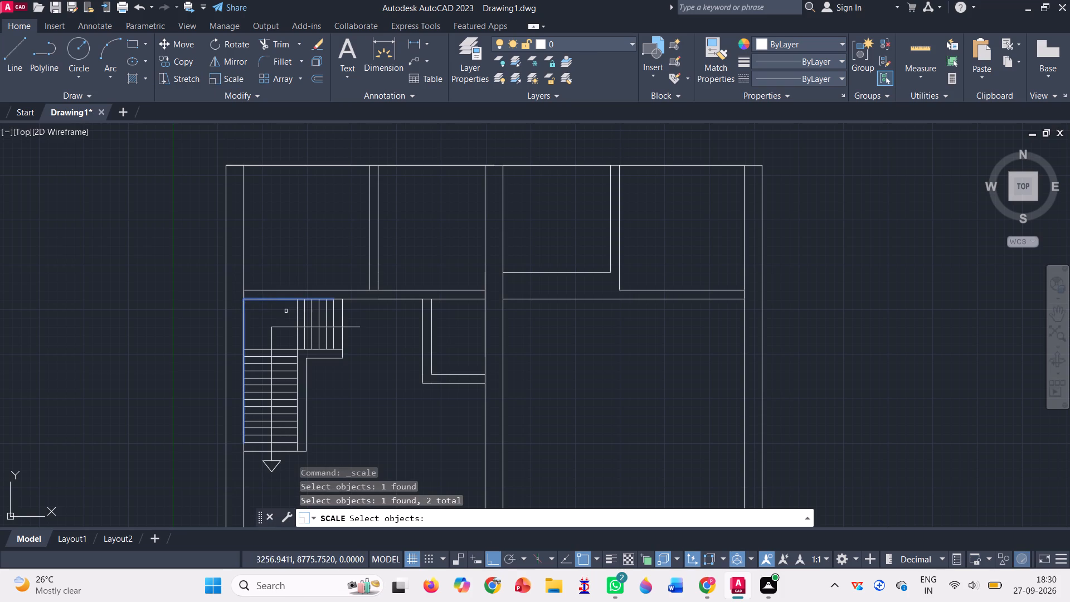
drag(286, 311, 325, 430)
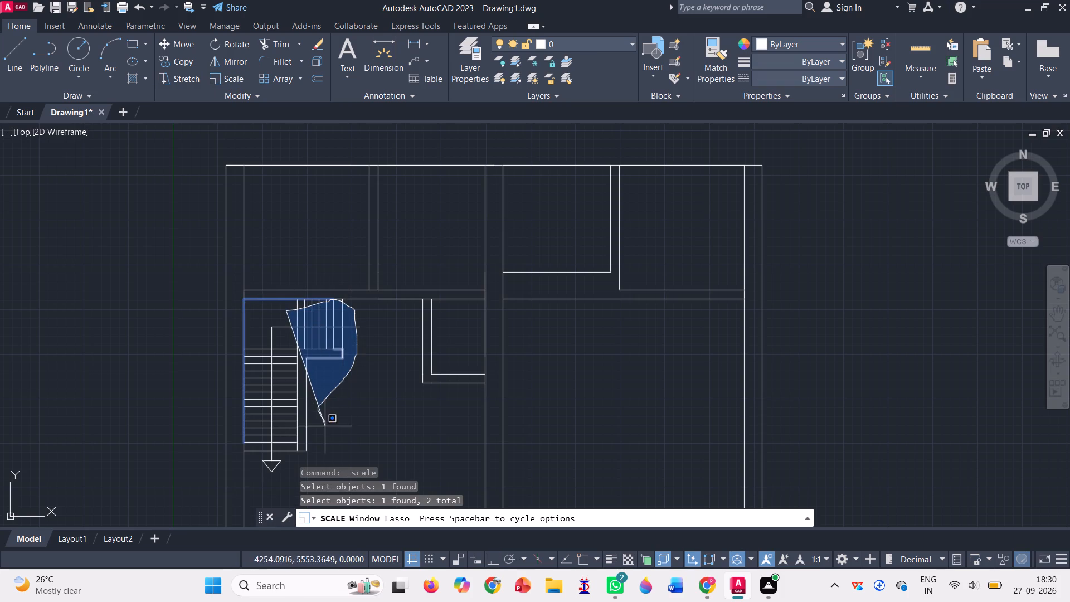
drag(325, 430, 242, 445)
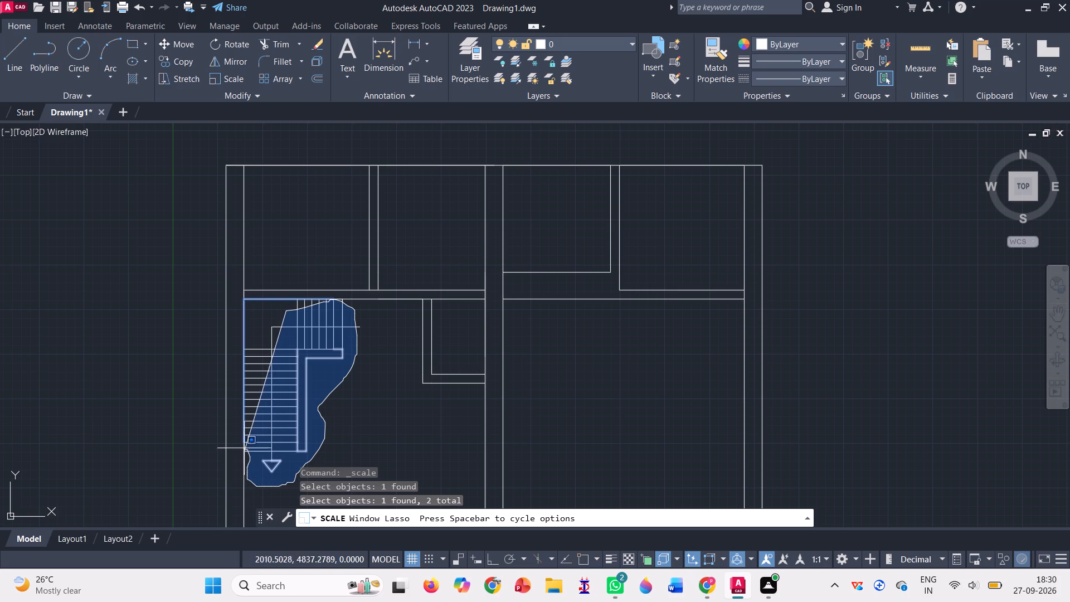
drag(242, 445, 245, 340)
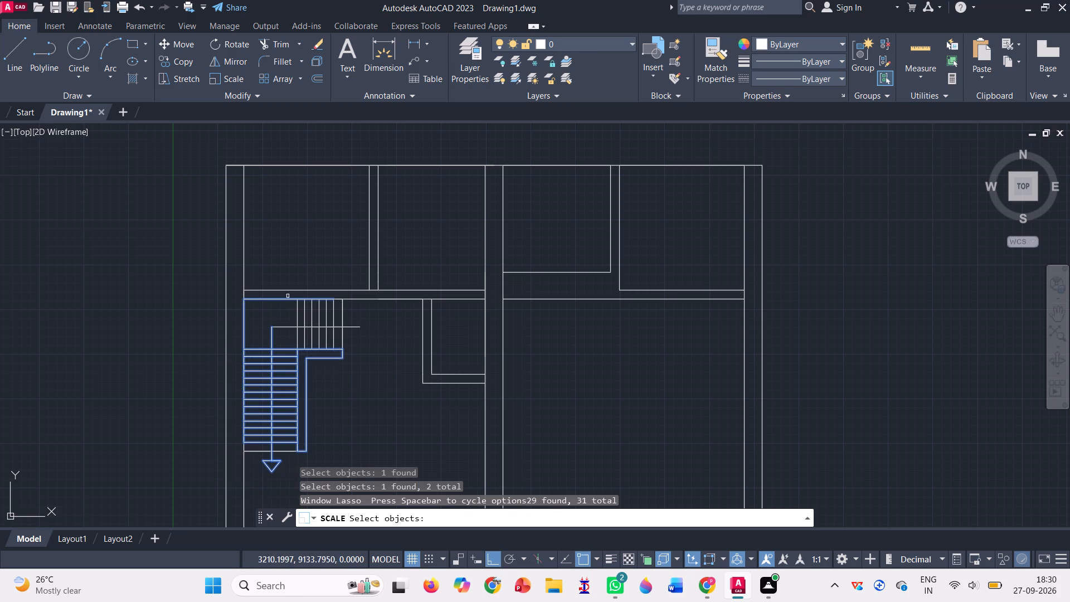
drag(288, 296, 281, 377)
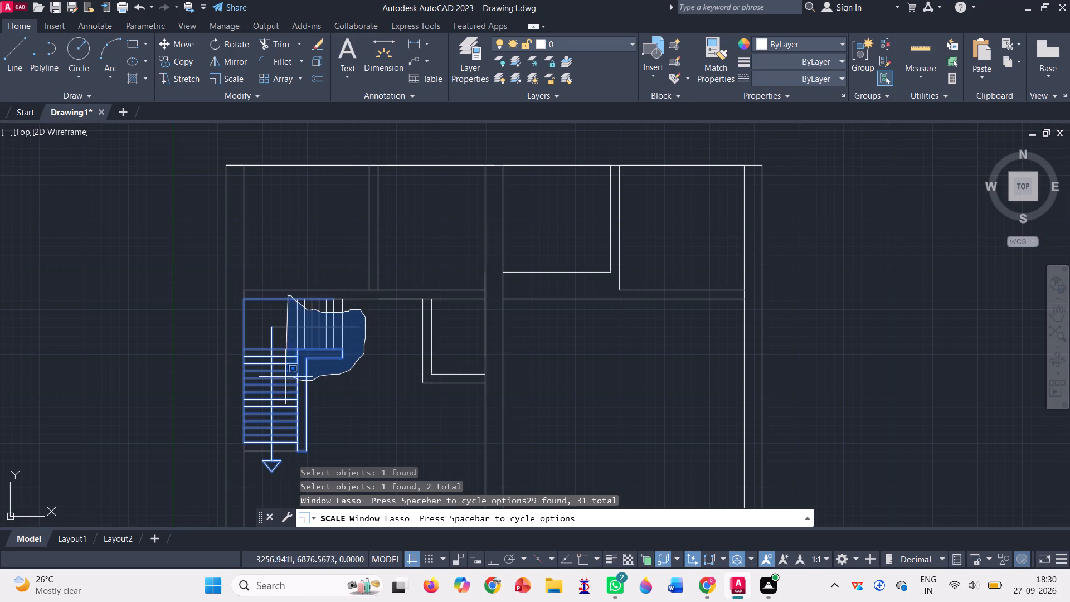
drag(281, 377, 244, 380)
click(244, 380)
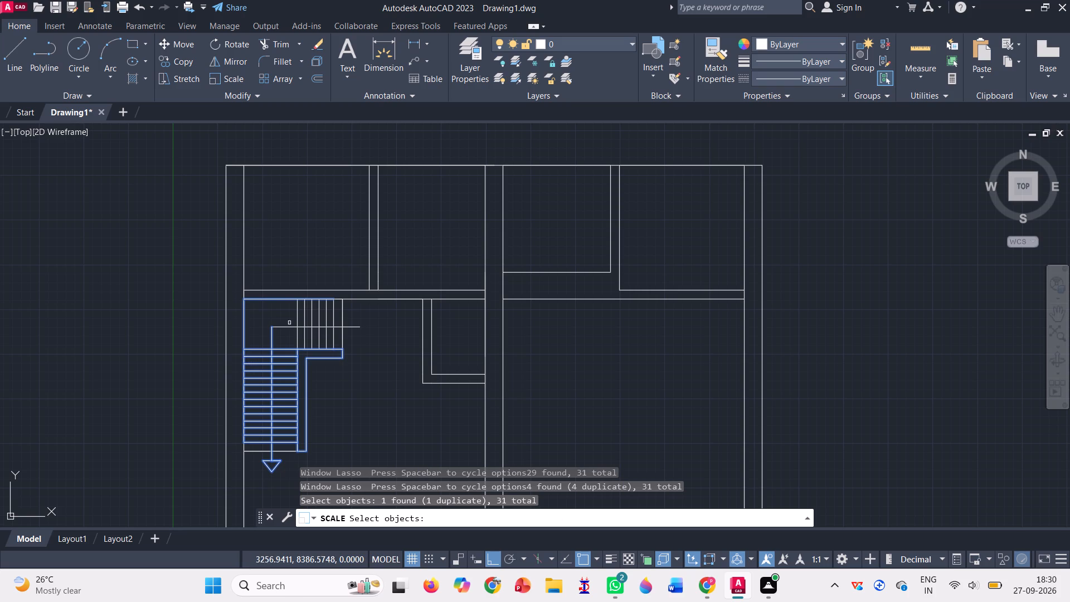
click(288, 326)
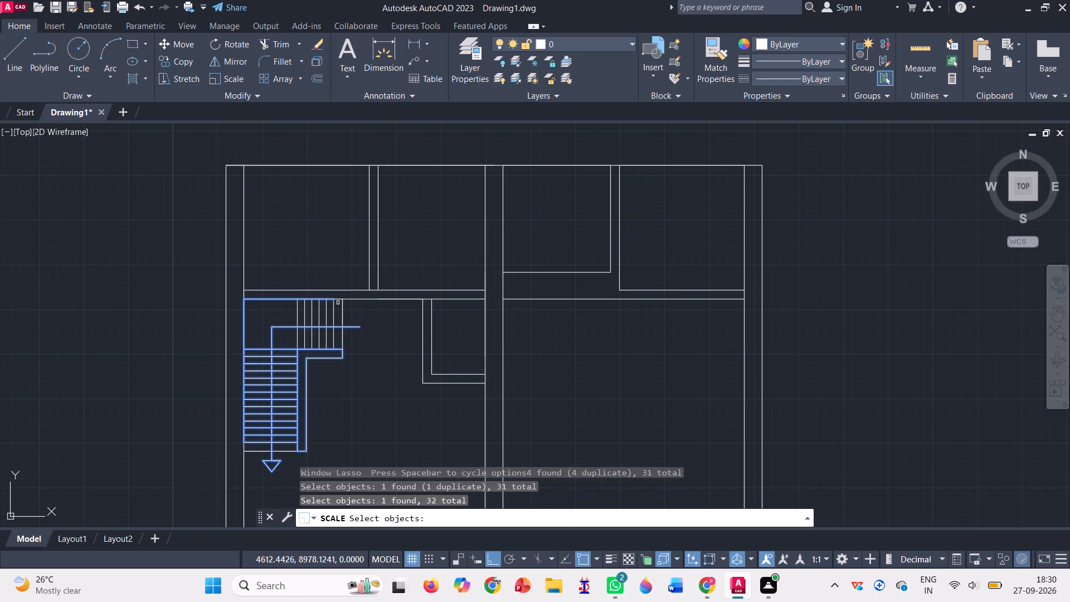
scroll(338, 303, up, 3)
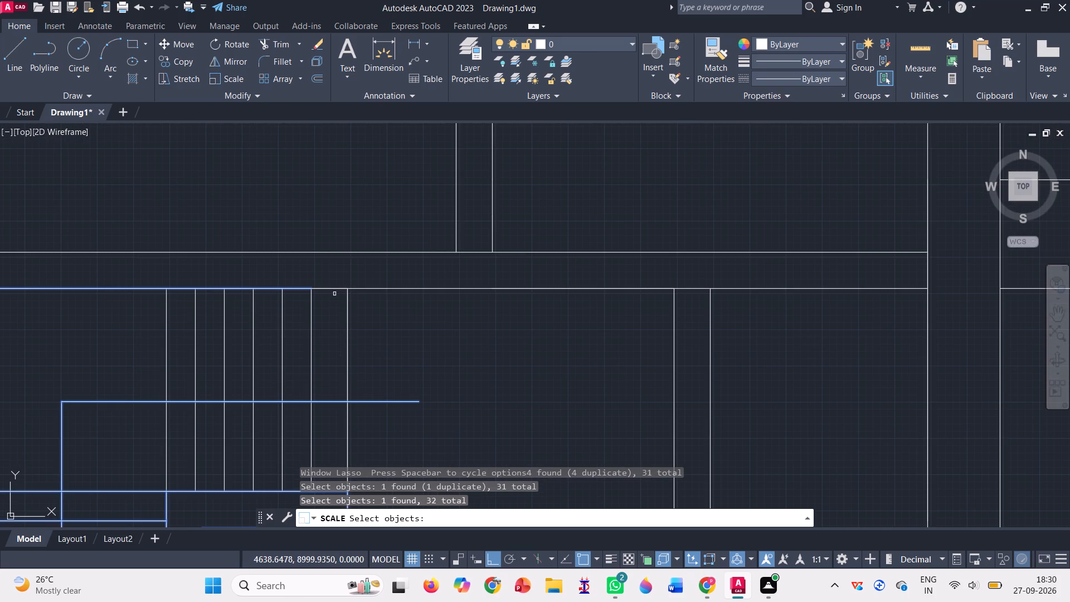
click(337, 289)
click(348, 317)
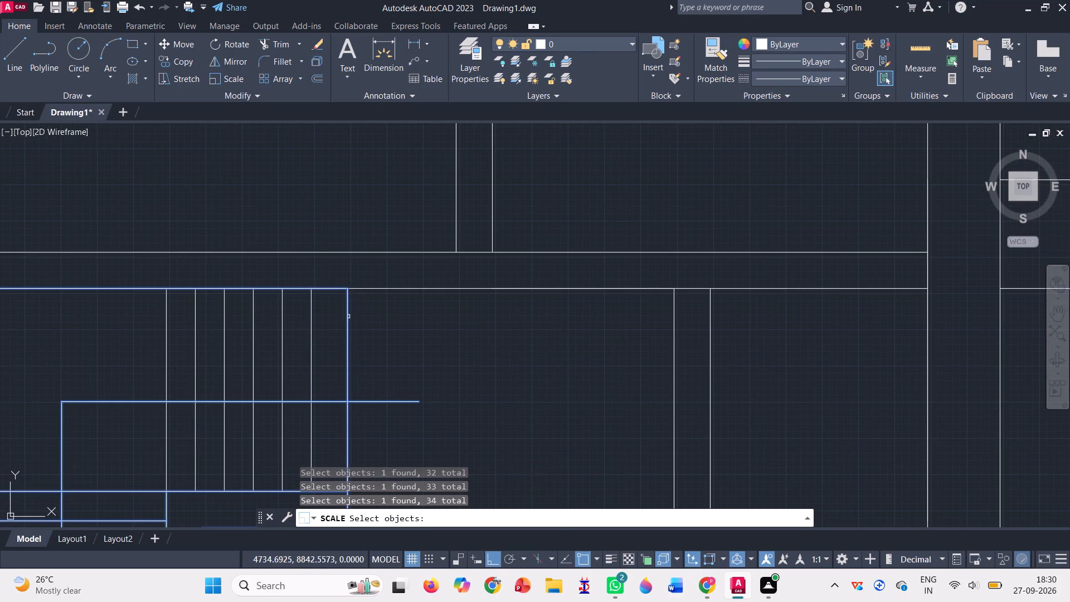
click(313, 330)
click(280, 332)
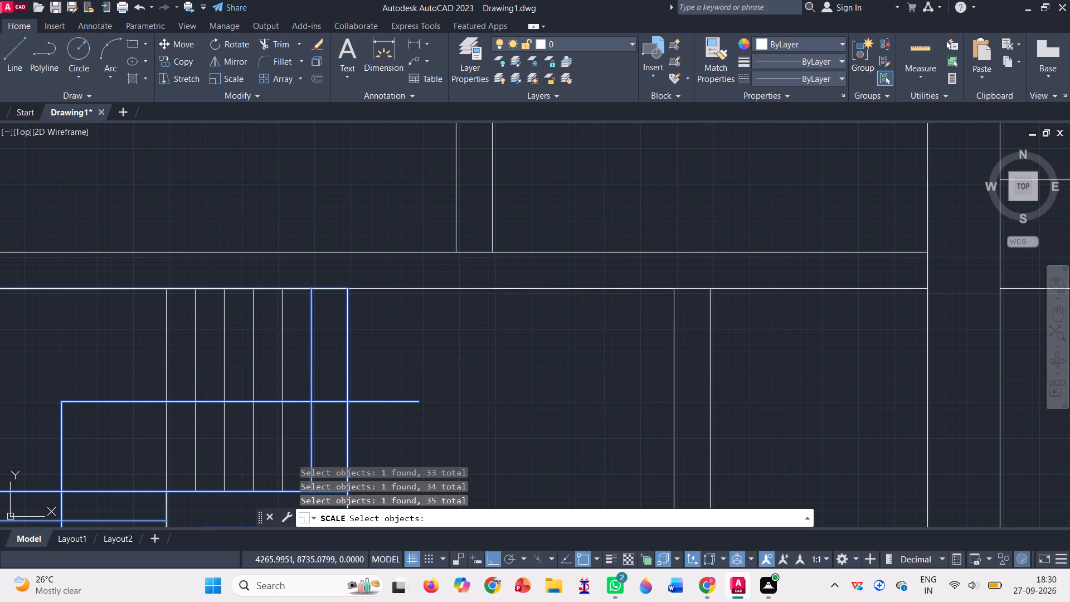
click(256, 334)
click(242, 341)
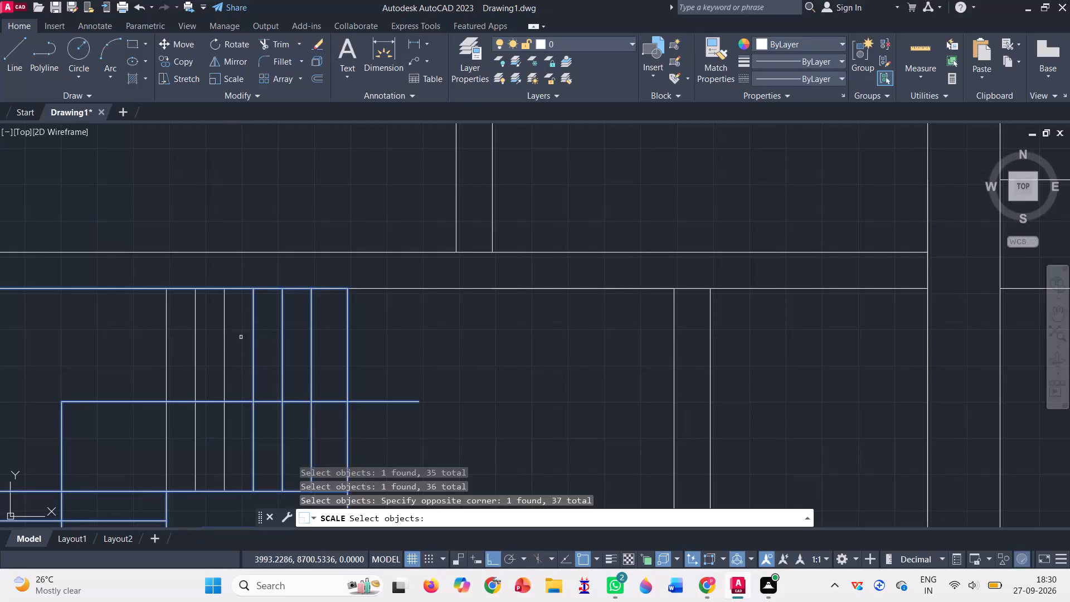
click(226, 339)
click(194, 350)
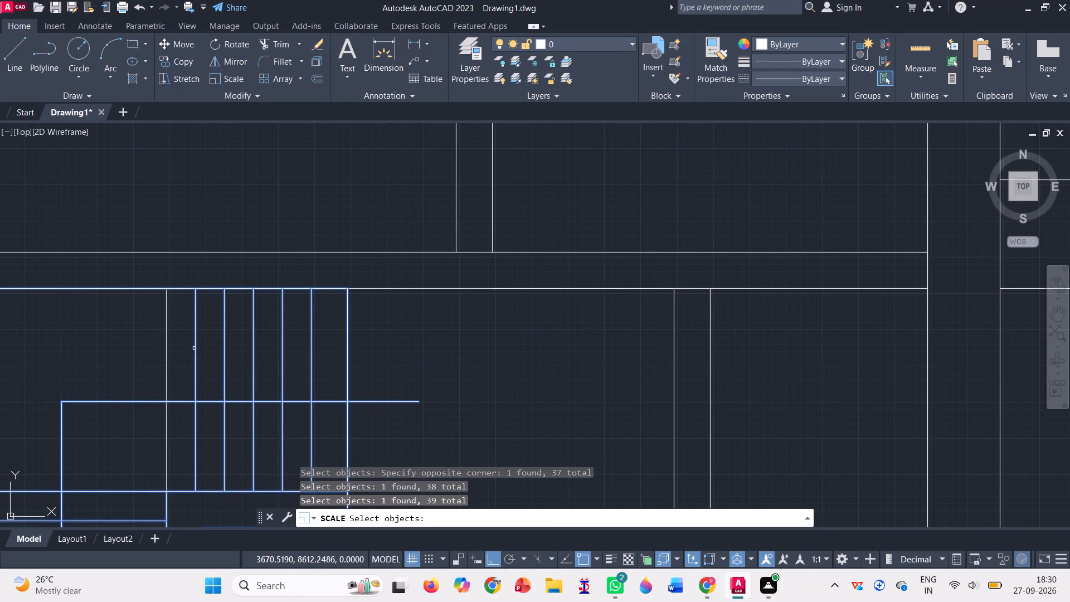
click(166, 355)
key(Return)
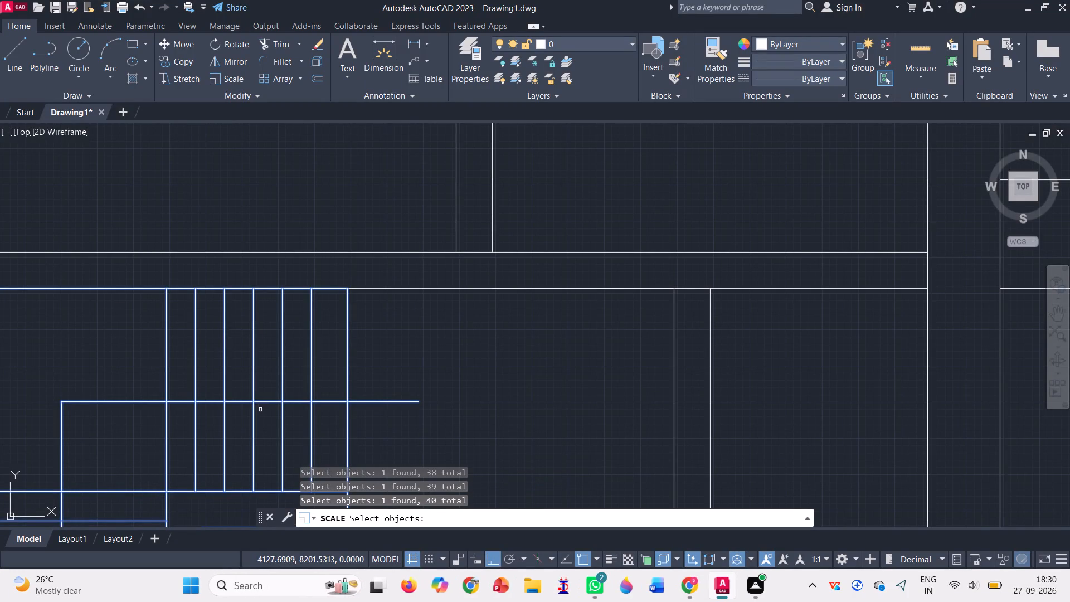
scroll(257, 359, down, 4)
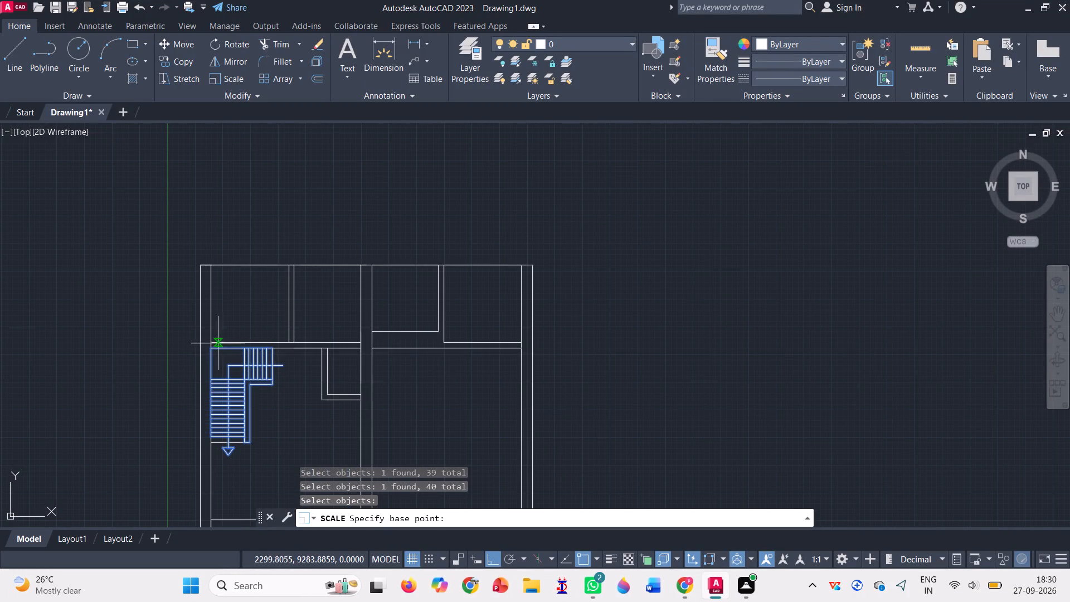
click(210, 349)
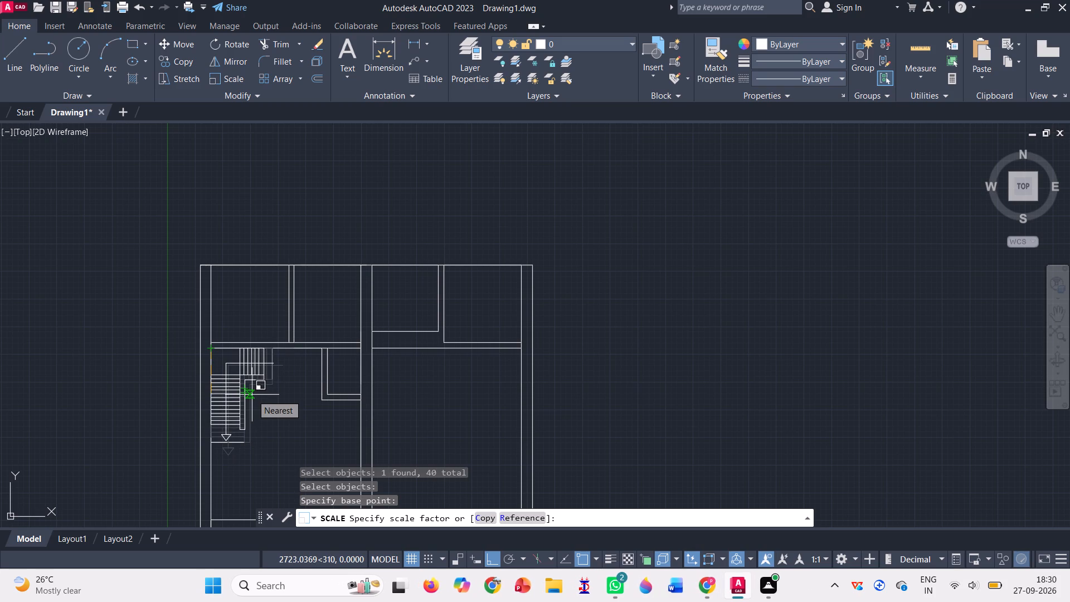
click(250, 392)
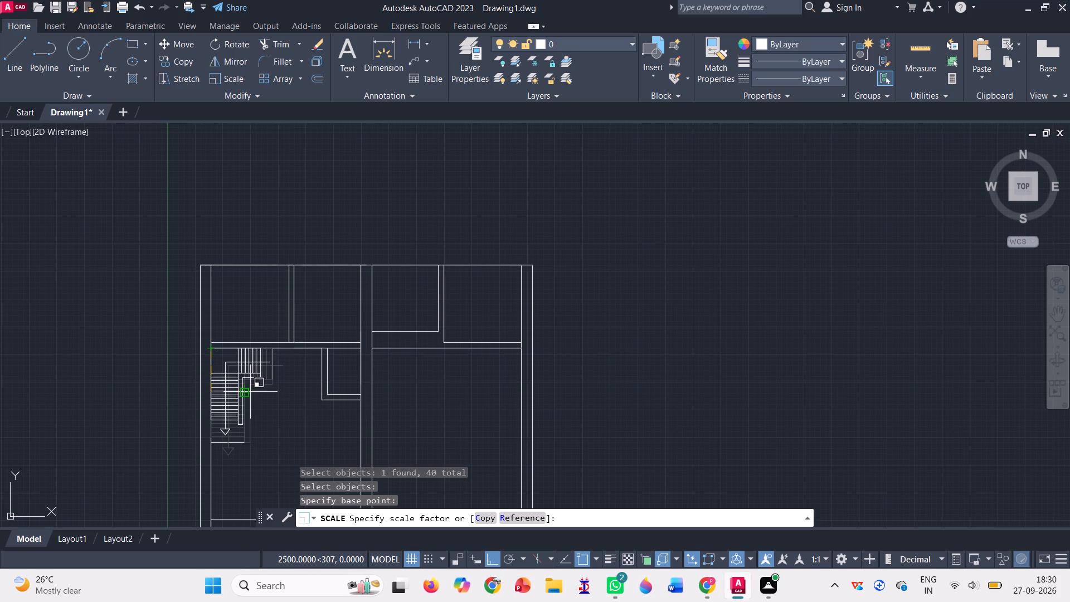
Delete the stray vertical line between the short flight's last tread line and its outer edge.
scroll(257, 426, up, 1)
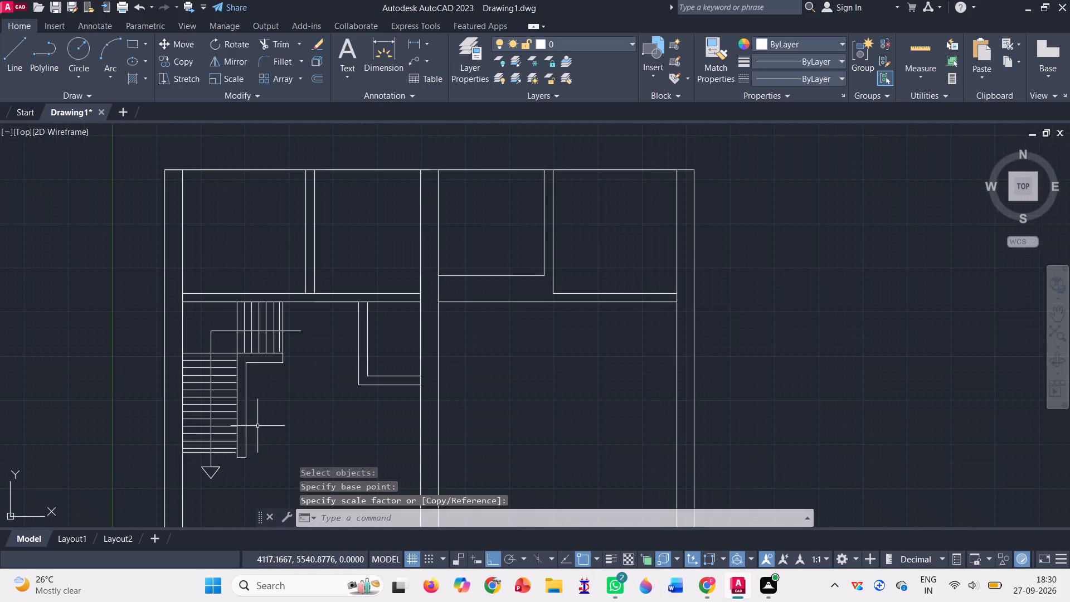
scroll(298, 332, up, 3)
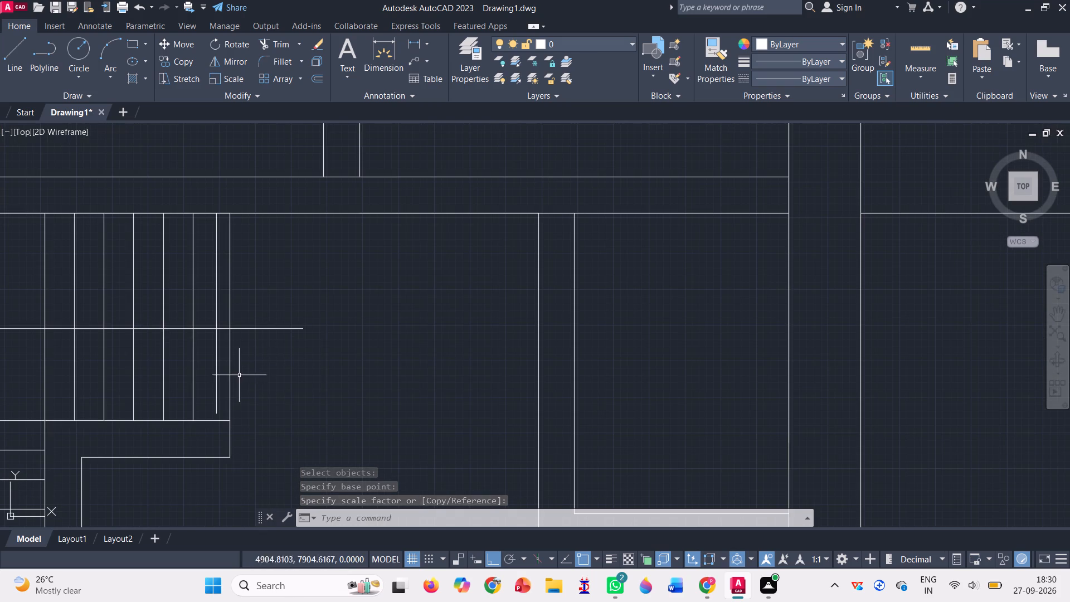
click(215, 383)
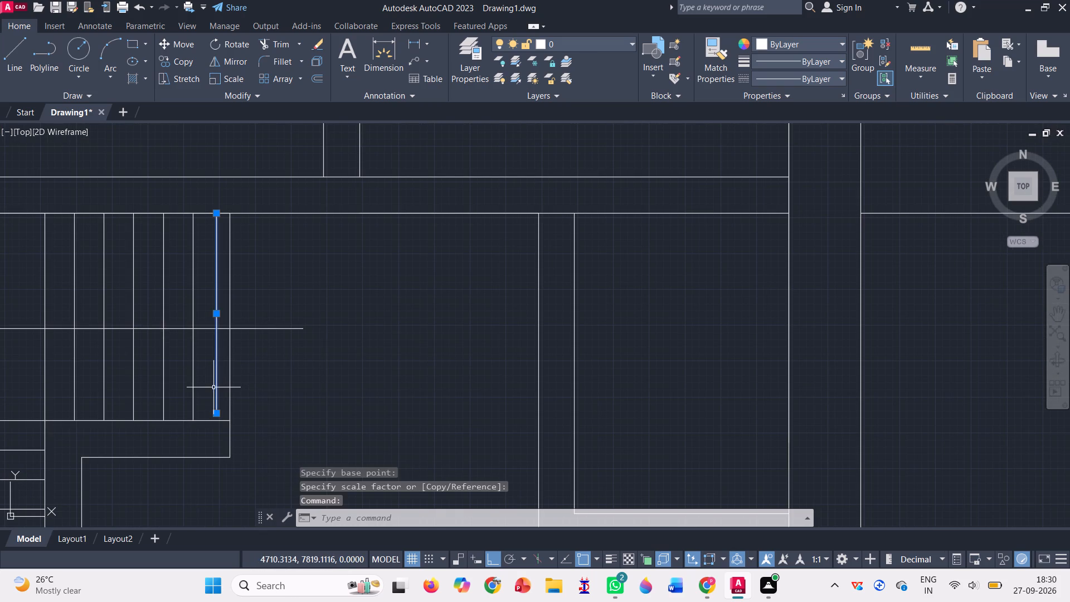
key(Delete)
Trim the short flight's last two tread lines, its outer edge and the arrow line back to the fourth vertical line.
scroll(211, 387, down, 3)
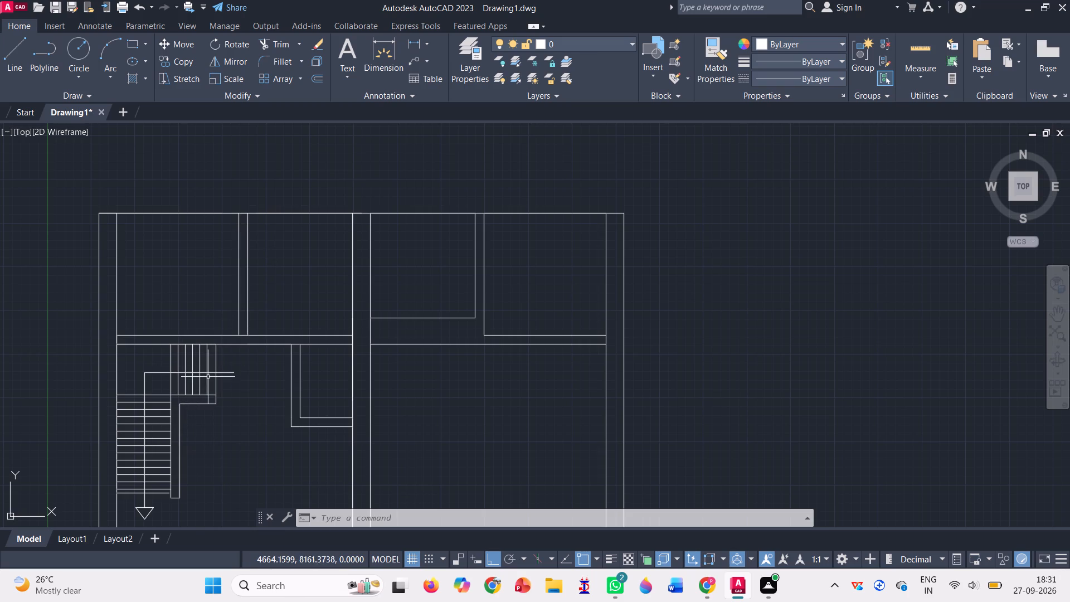
scroll(208, 377, up, 2)
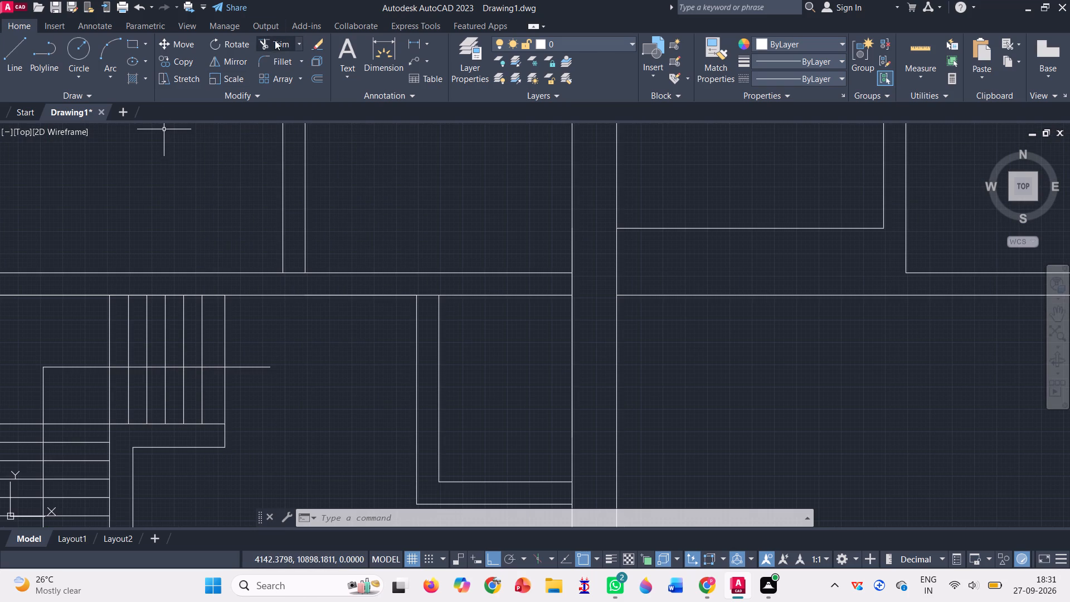
click(275, 40)
drag(178, 321, 253, 338)
drag(169, 405, 191, 402)
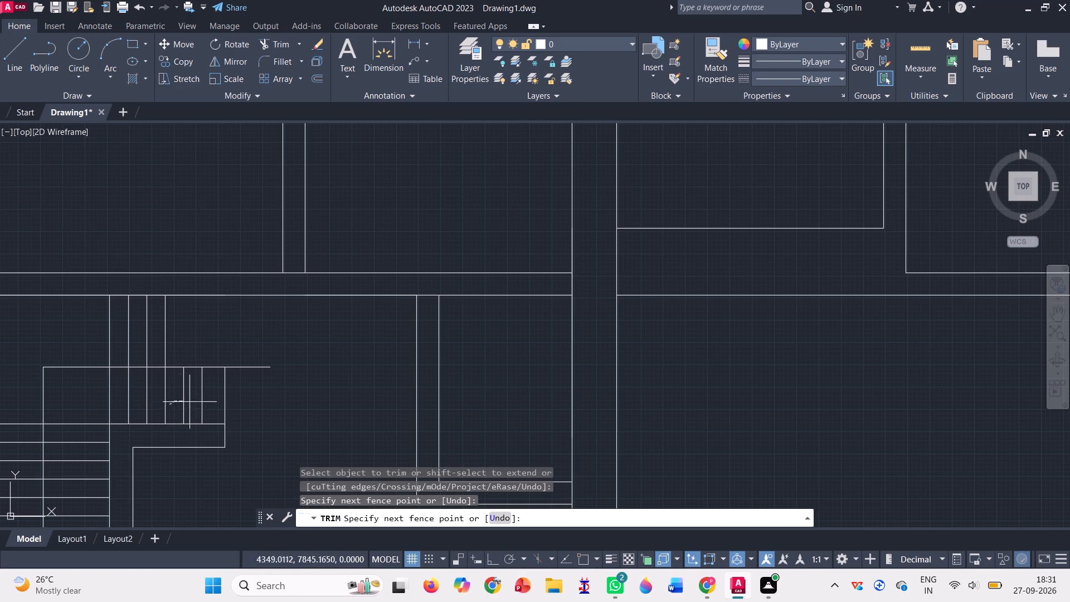
drag(191, 402, 251, 397)
drag(222, 348, 239, 394)
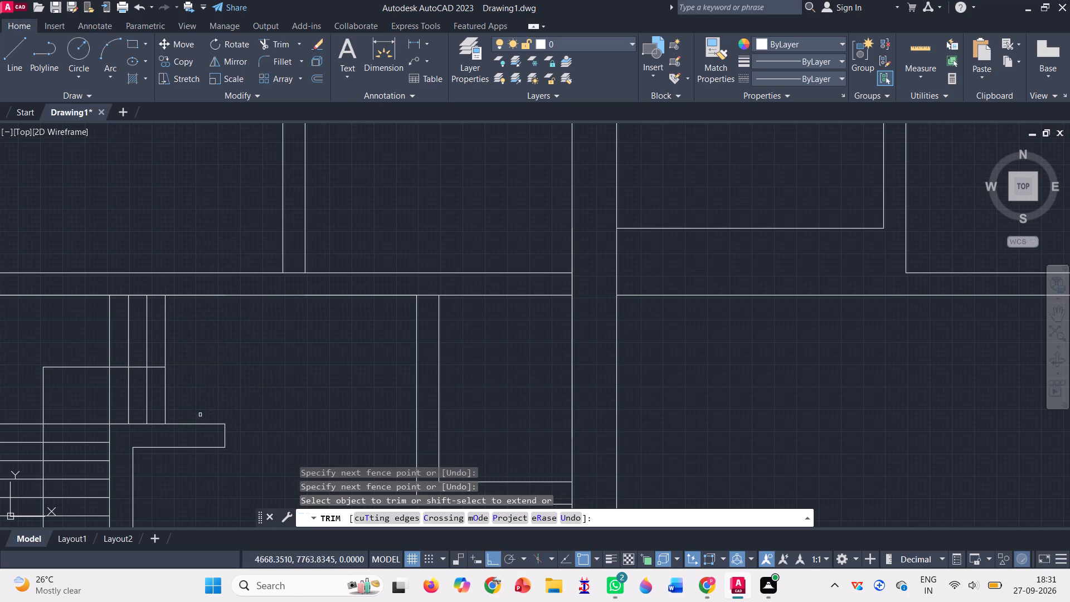
Draw a short vertical line across the side strip, continuing the shortened flight's end line down to the strip's lower edge.
click(15, 67)
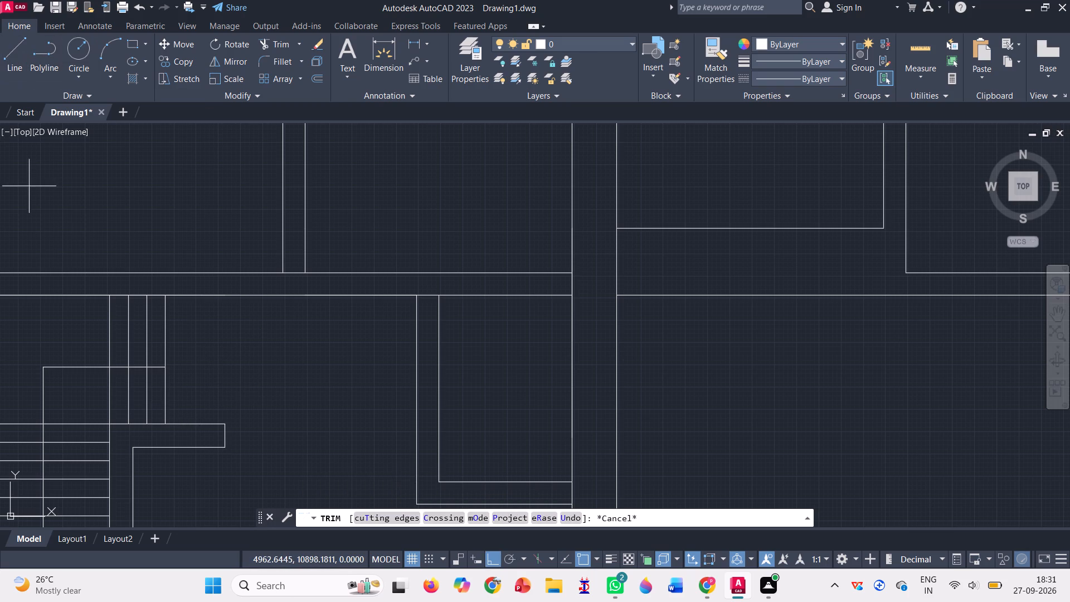
click(164, 426)
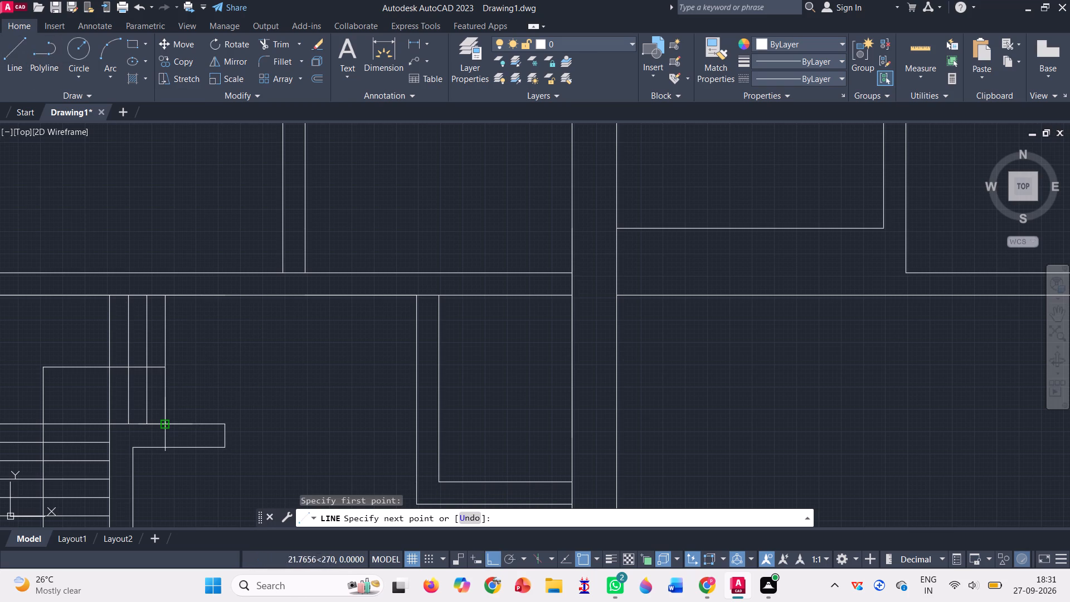
click(162, 449)
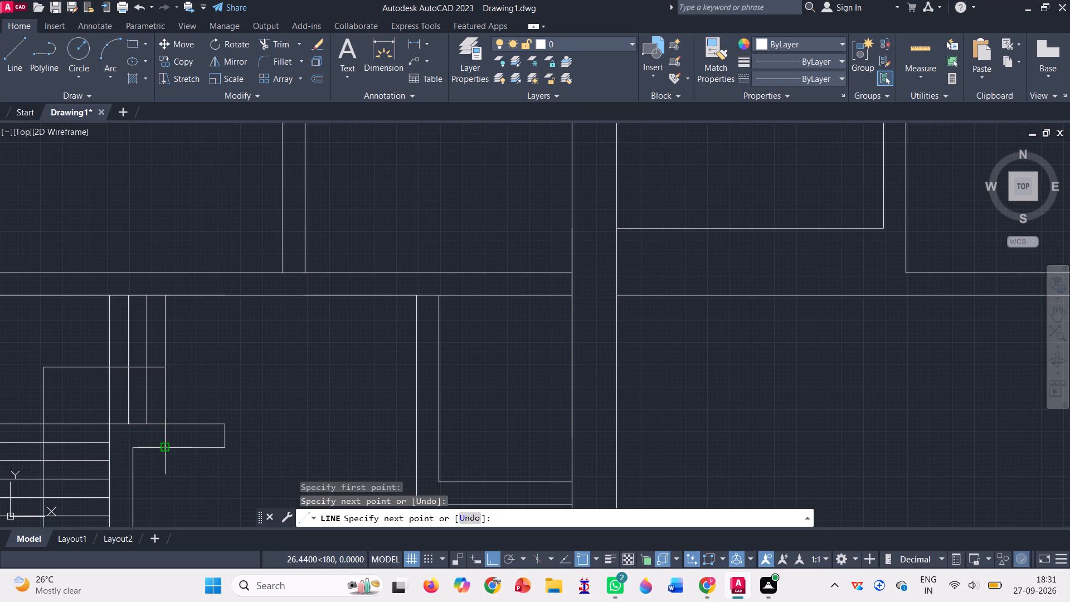
key(Return)
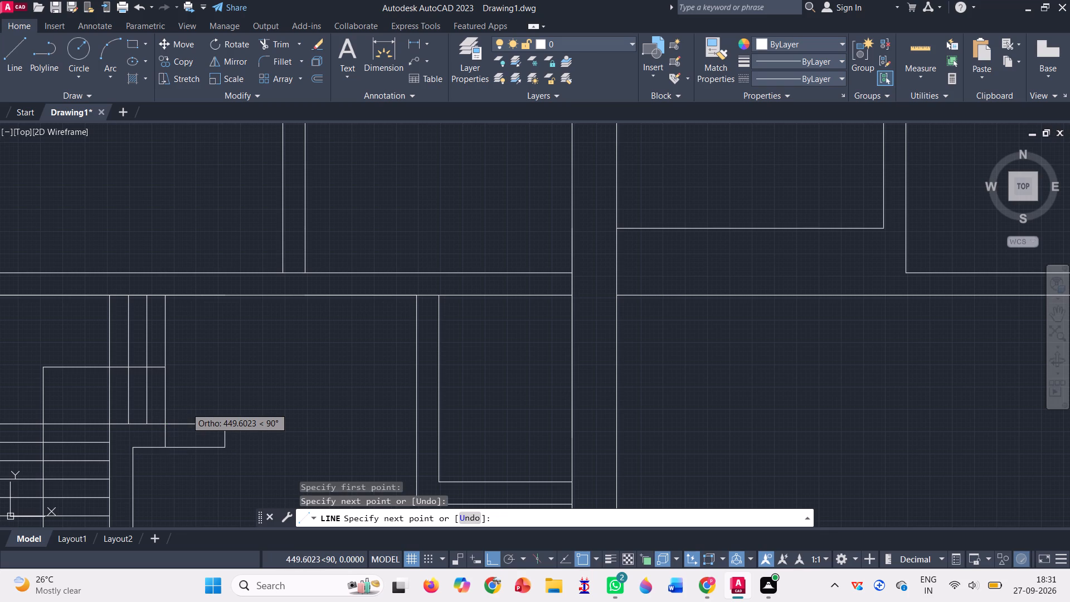
Trim off the side strip's overhang beyond the new short vertical line, including both strip edges and the old end line.
click(281, 39)
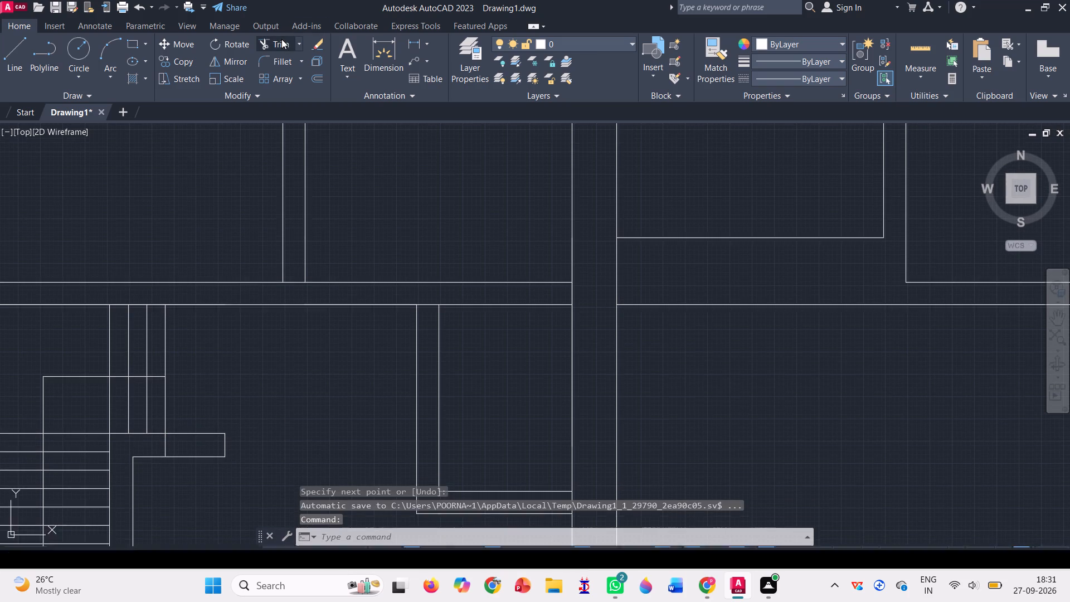
drag(189, 382, 188, 418)
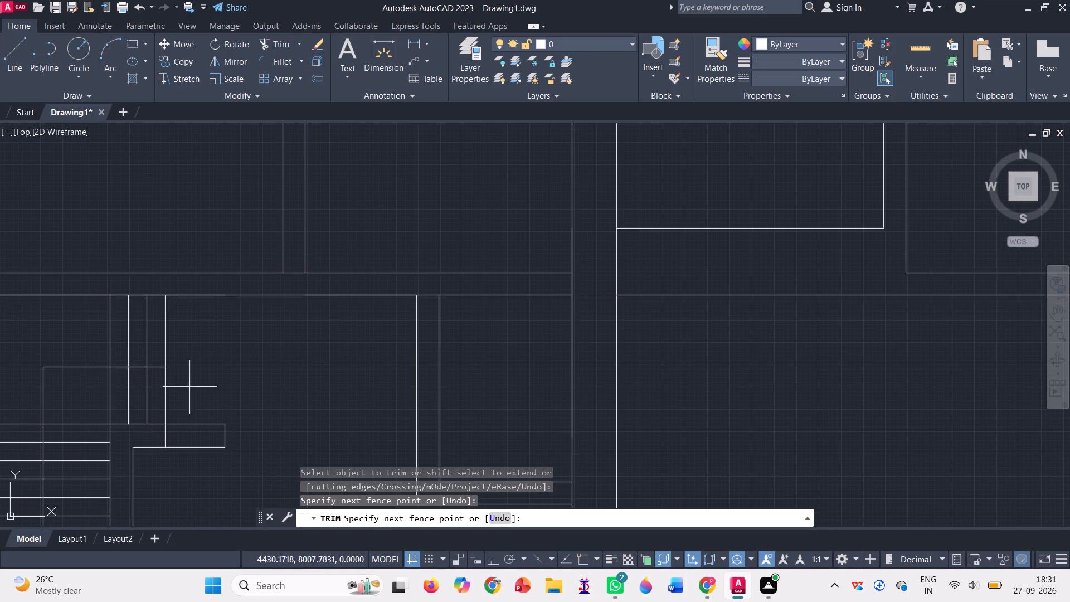
drag(188, 418, 201, 473)
click(201, 473)
click(208, 408)
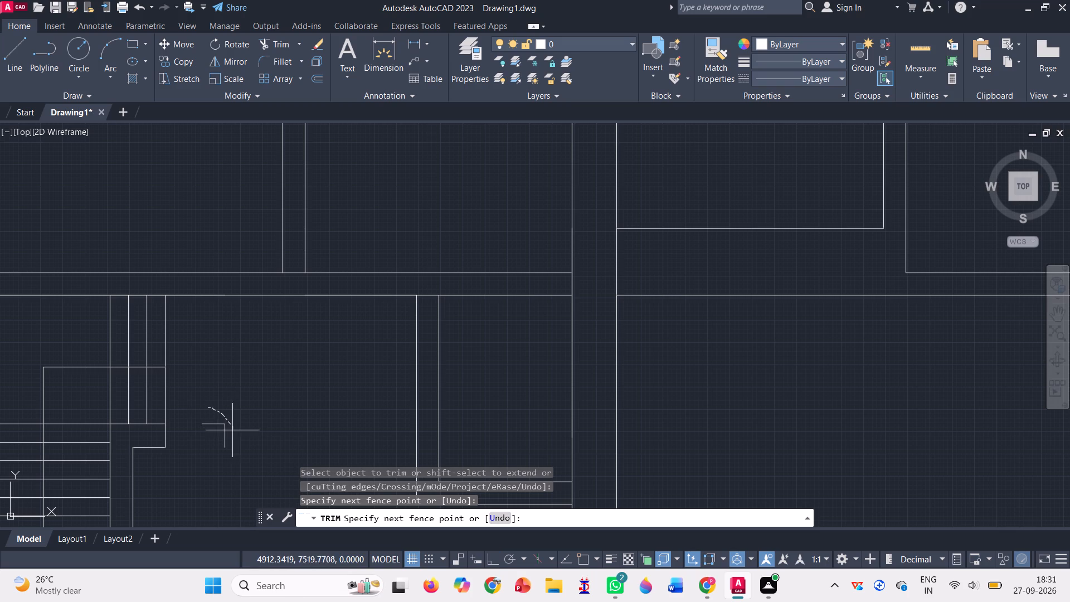
scroll(199, 406, down, 3)
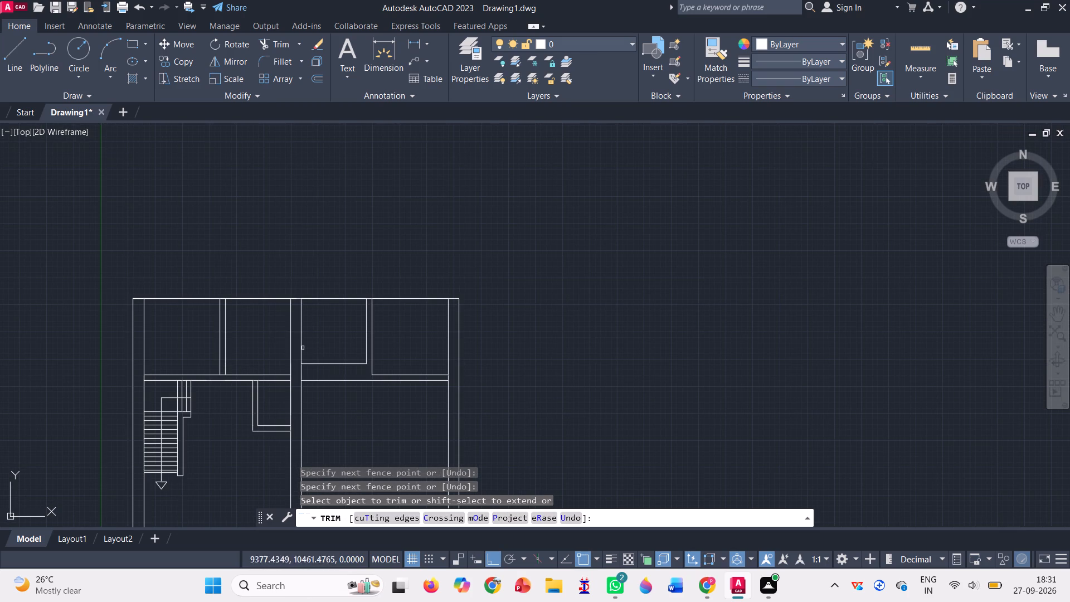
key(Return)
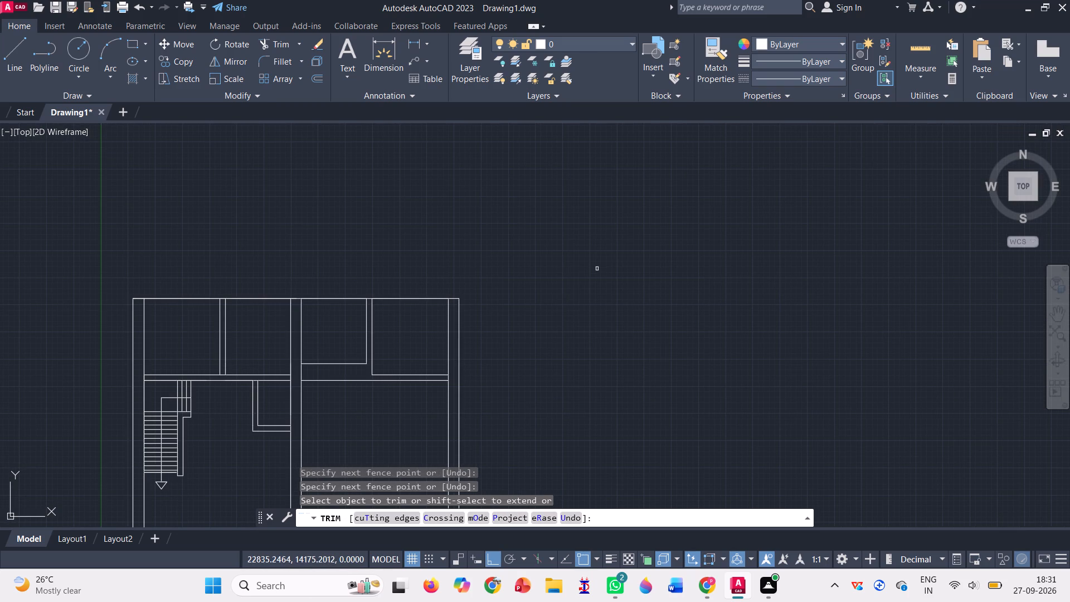
Draw a small room outline from the central wall's right face at the horizontal inner wall: 1500 right, 2100 down, back to the wall.
scroll(556, 276, down, 1)
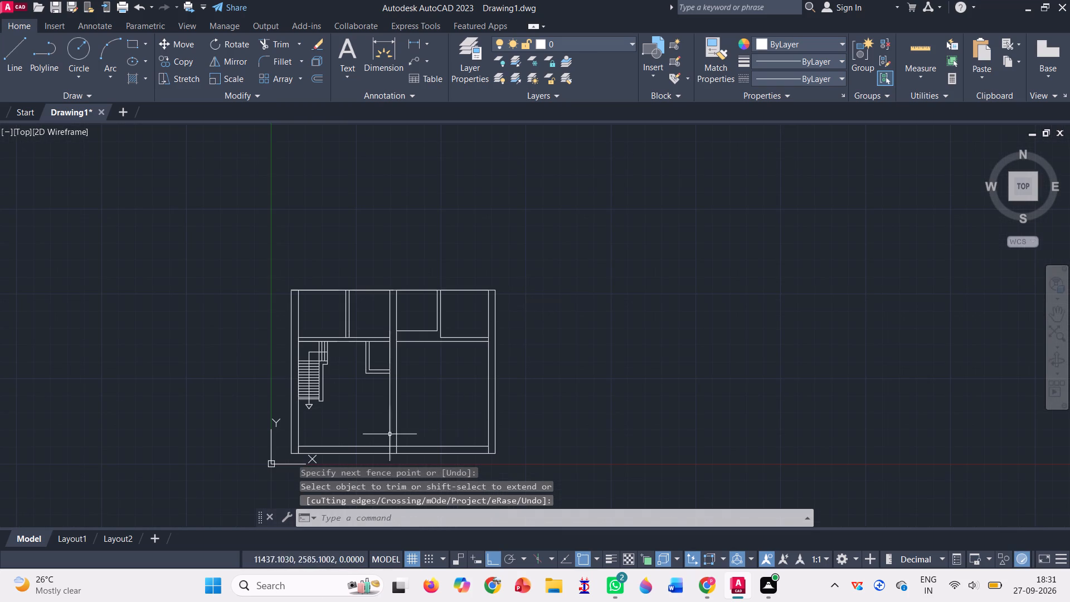
click(15, 67)
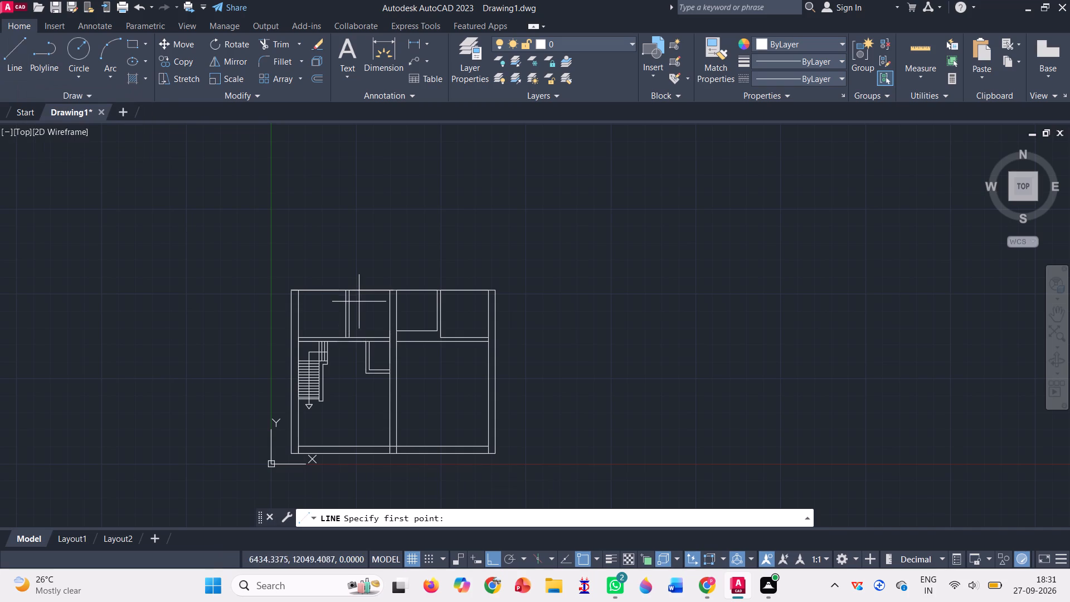
scroll(394, 339, up, 3)
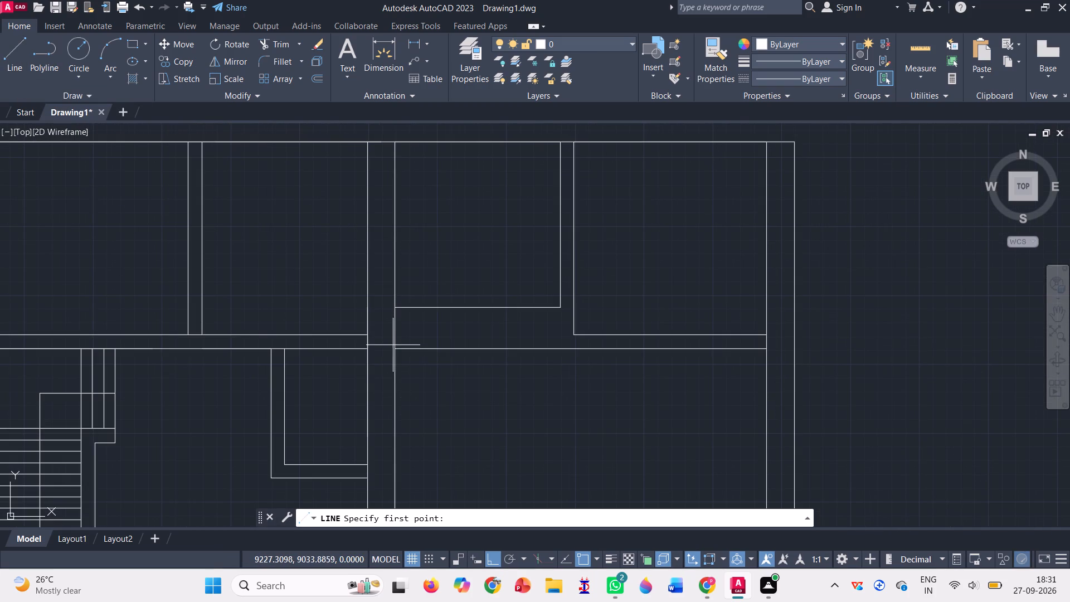
click(396, 353)
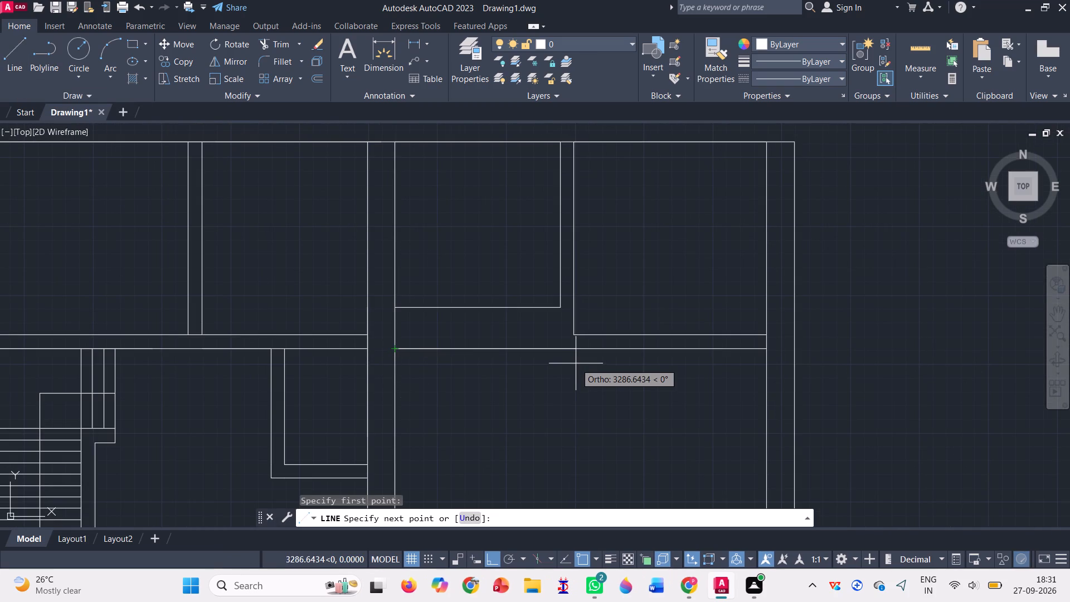
text(11500)
key(BackSpace)
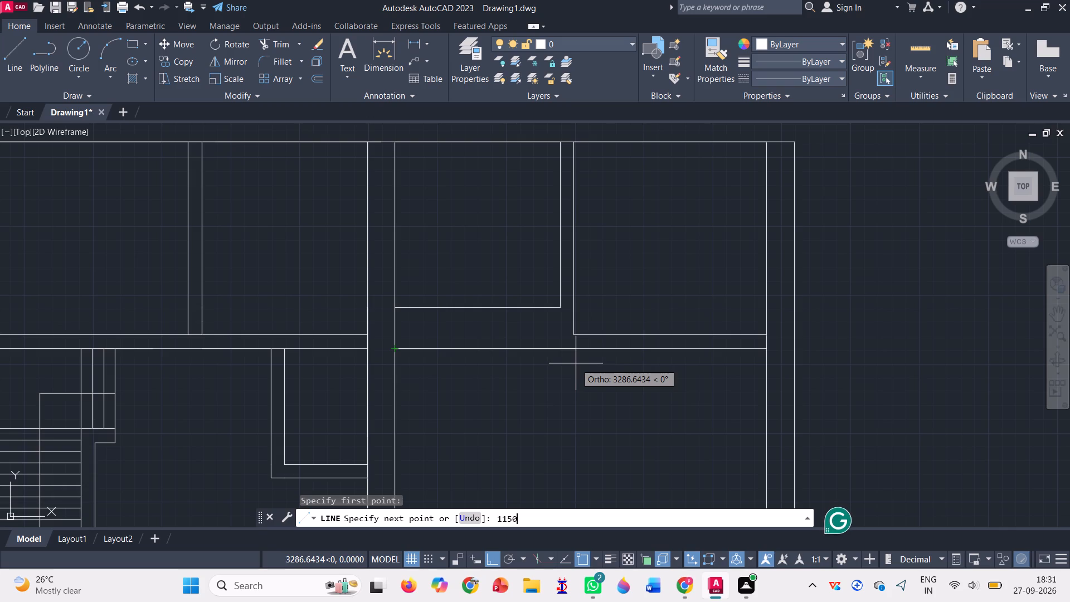
key(BackSpace)
key(BackSpace)
key(BackSpace)
text(500)
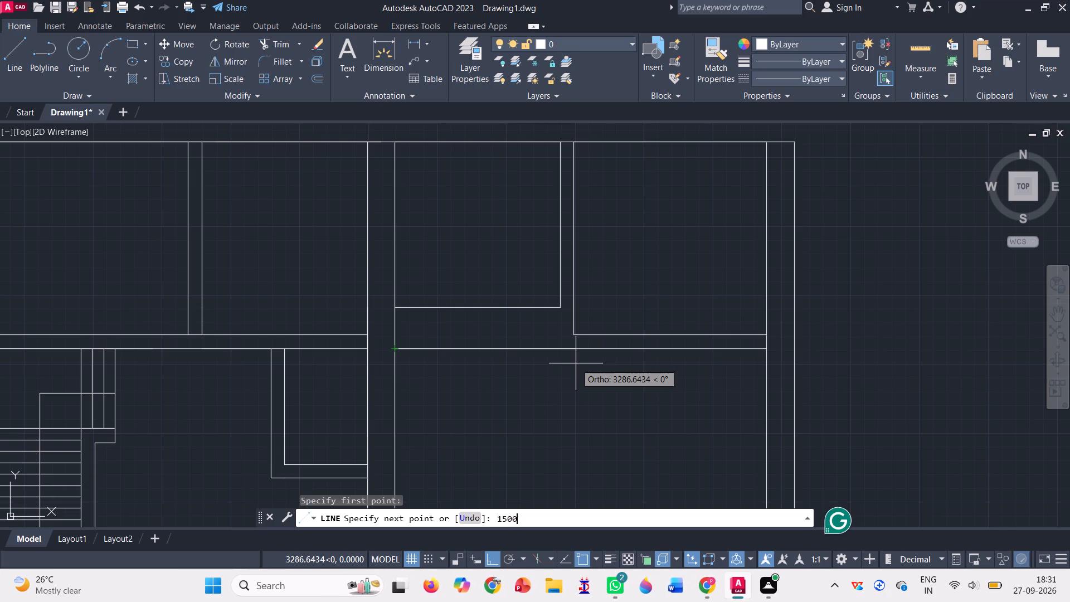
key(Return)
scroll(576, 363, down, 3)
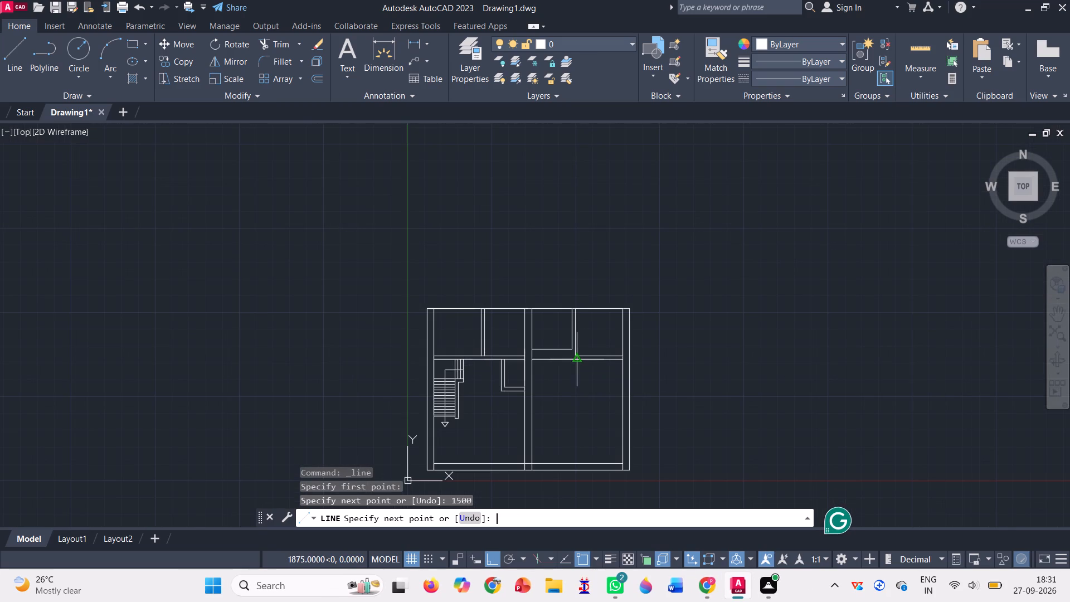
scroll(555, 405, up, 3)
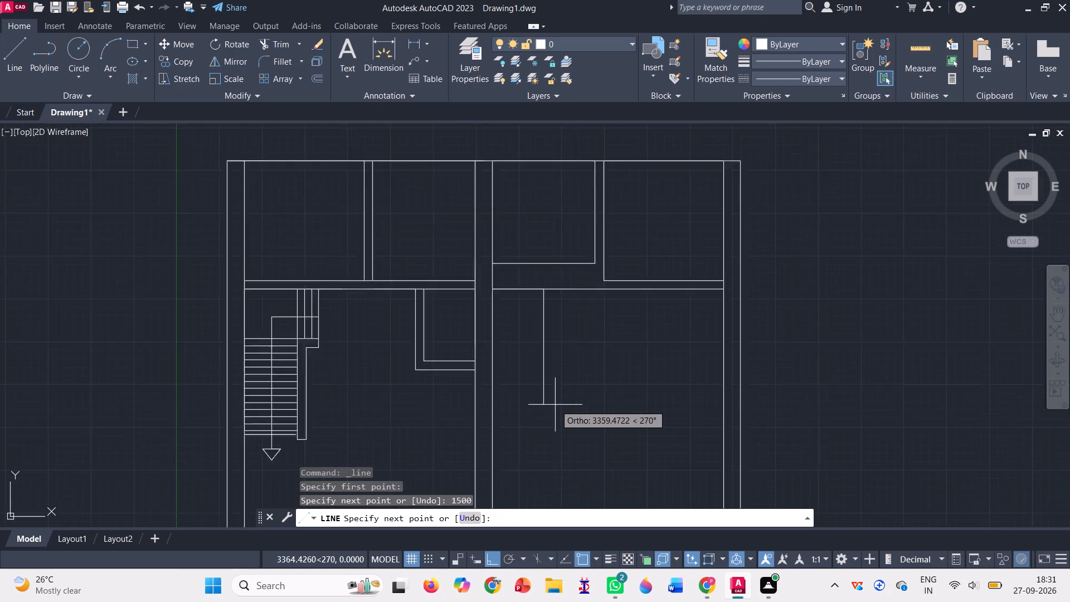
key(2)
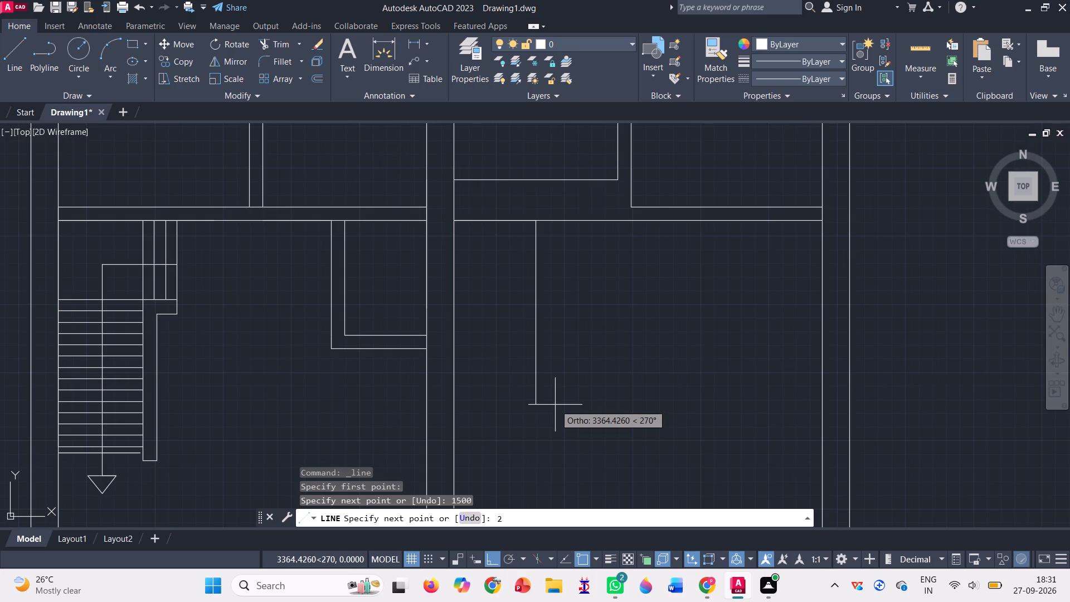
text(100)
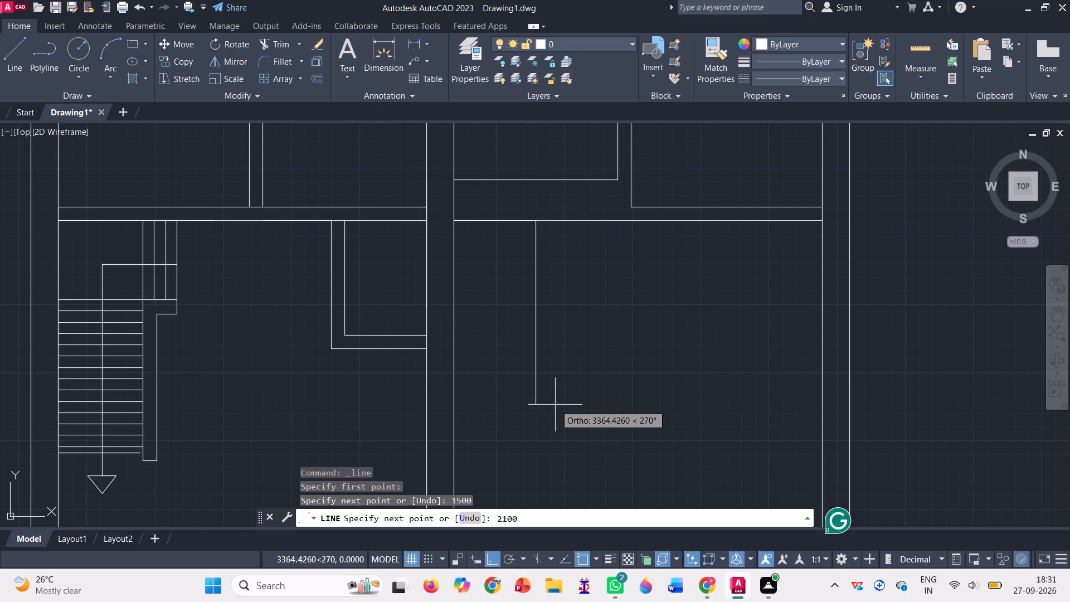
key(Return)
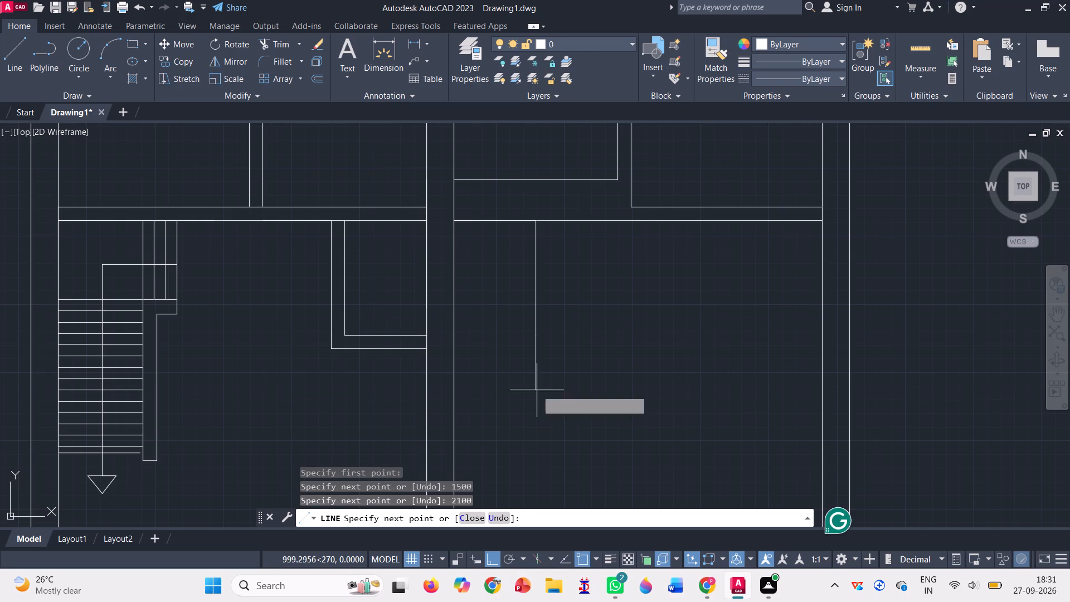
click(456, 336)
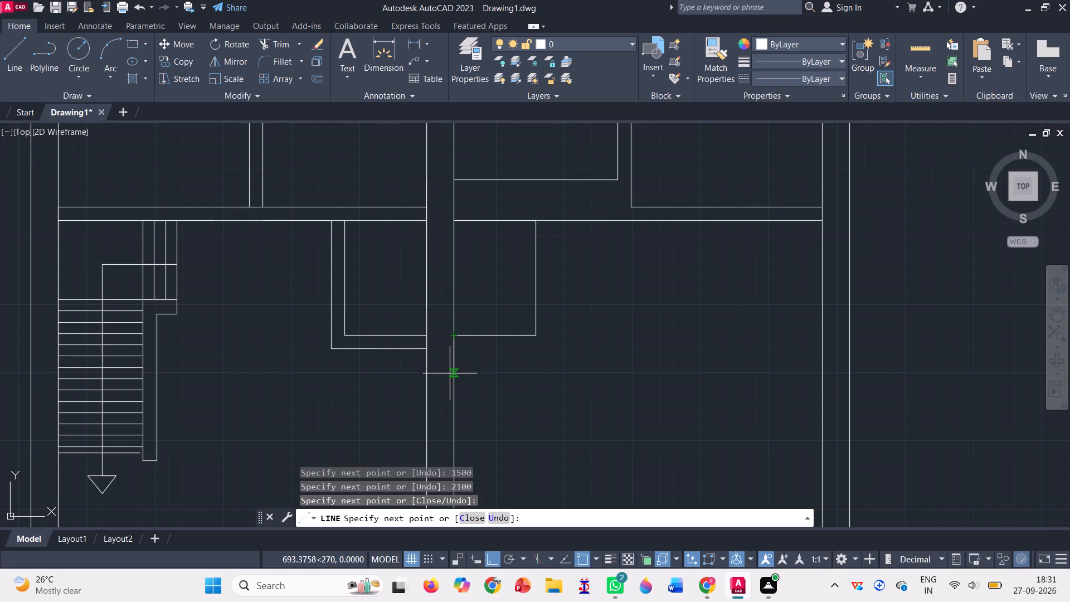
Continue the line 2500 down along the central wall's right face.
text(2500)
key(Return)
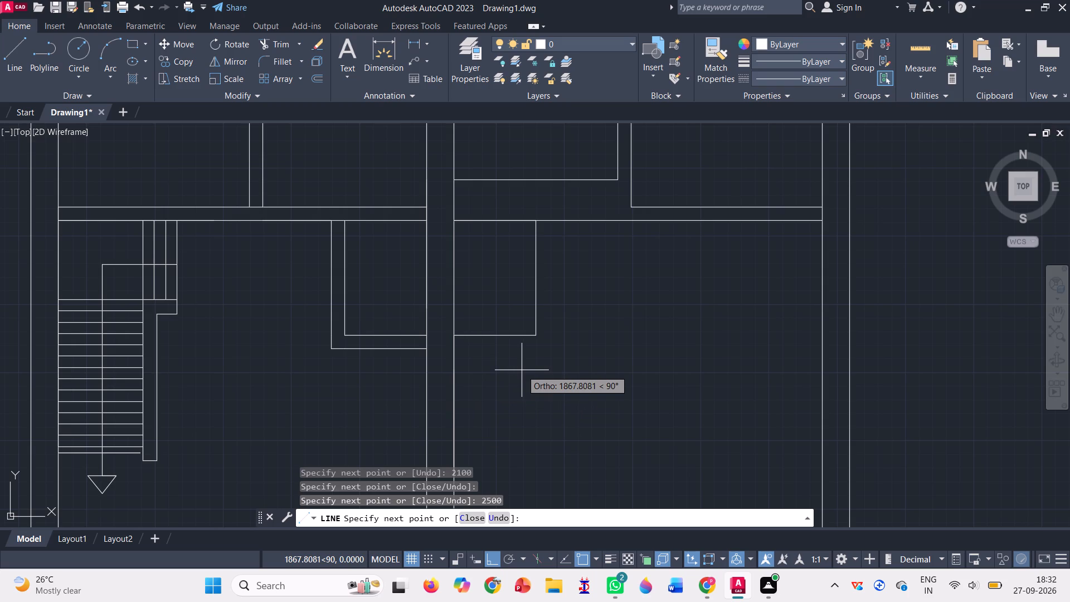
scroll(517, 366, down, 1)
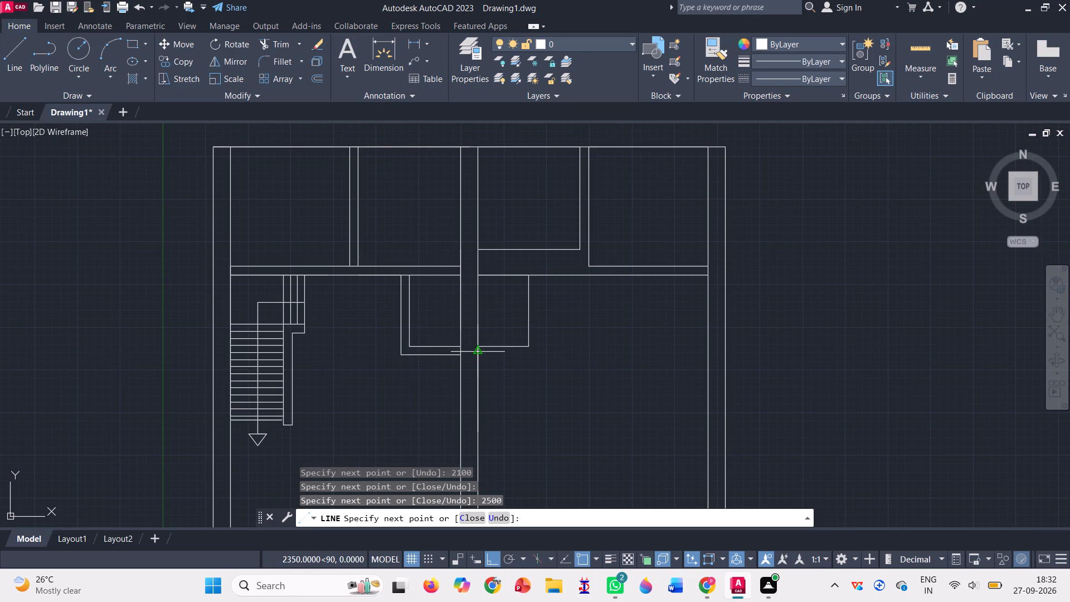
key(Escape)
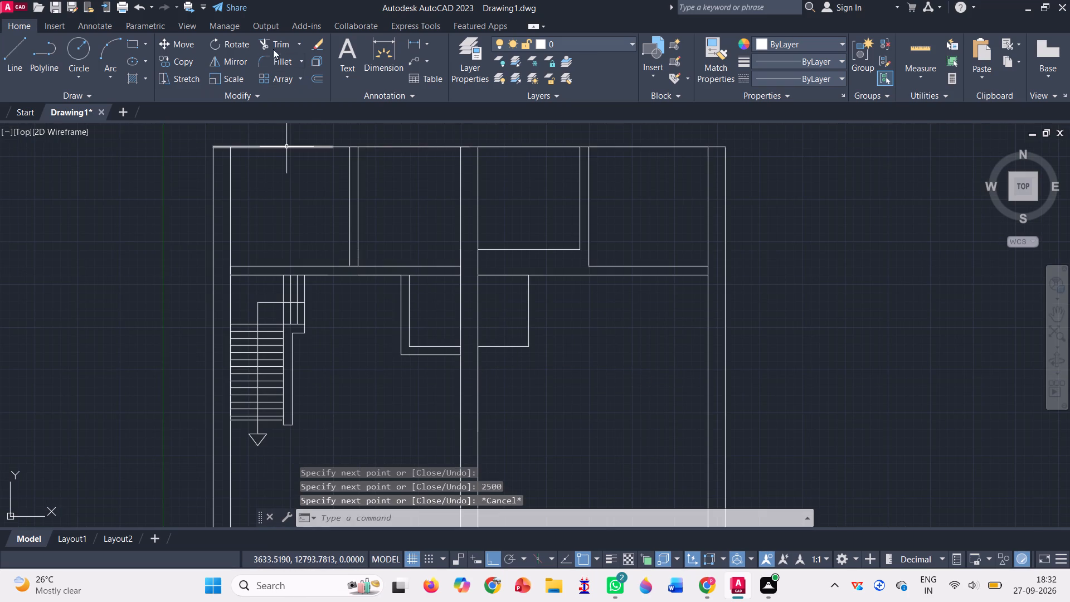
Draw a horizontal line extending the left small room's lower outer edge across the central wall and past the new room's right side.
click(7, 64)
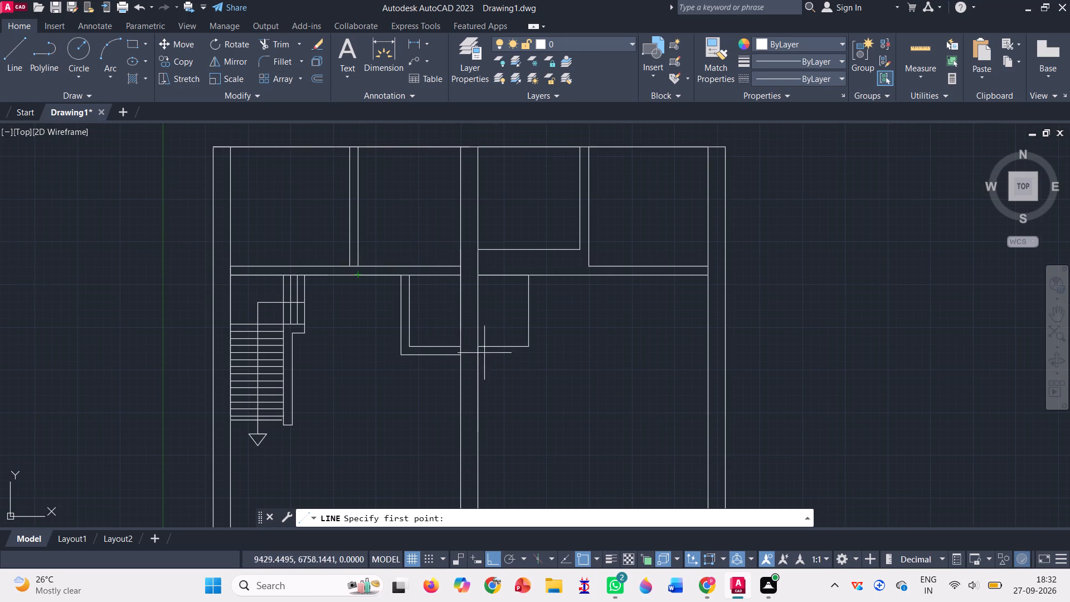
click(460, 358)
click(549, 360)
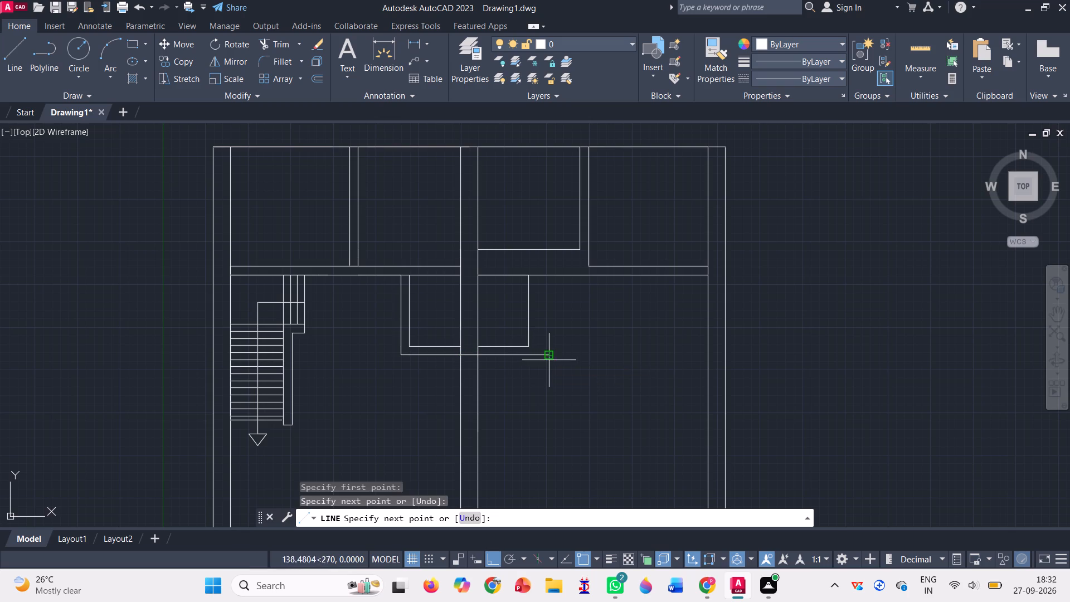
key(Return)
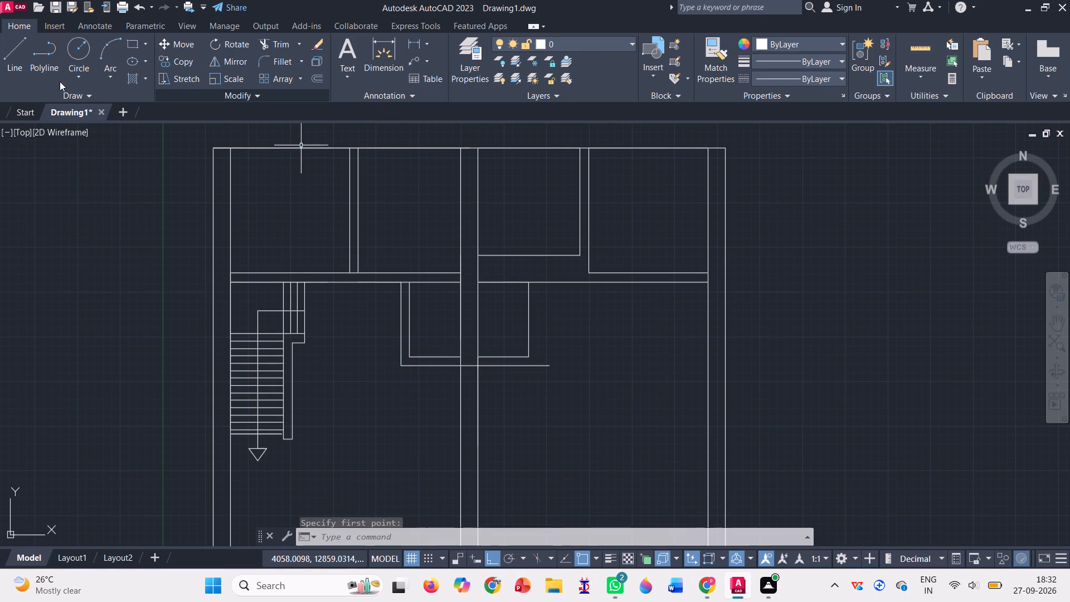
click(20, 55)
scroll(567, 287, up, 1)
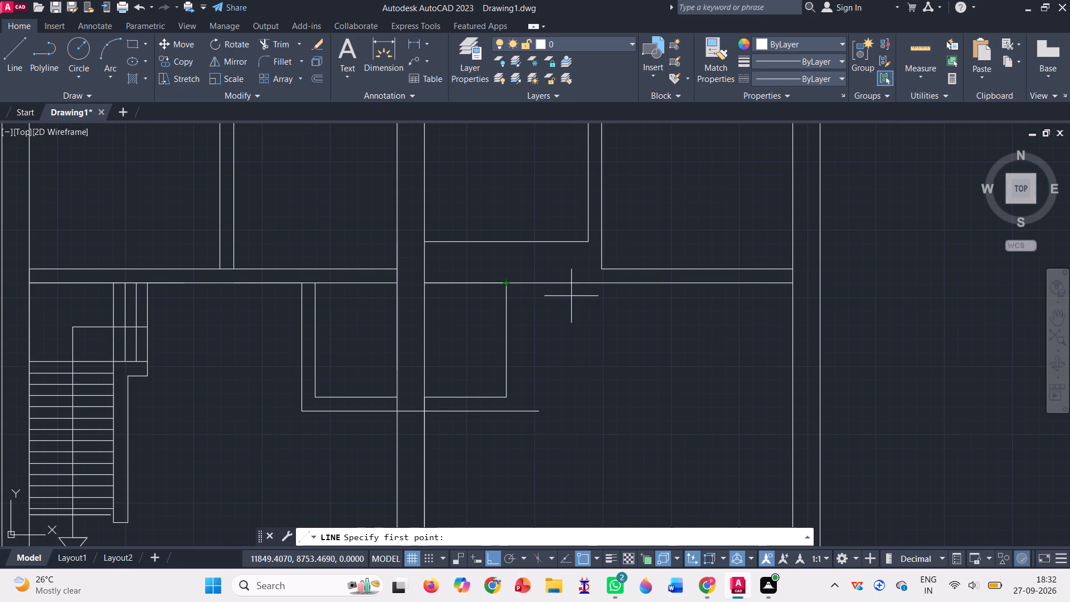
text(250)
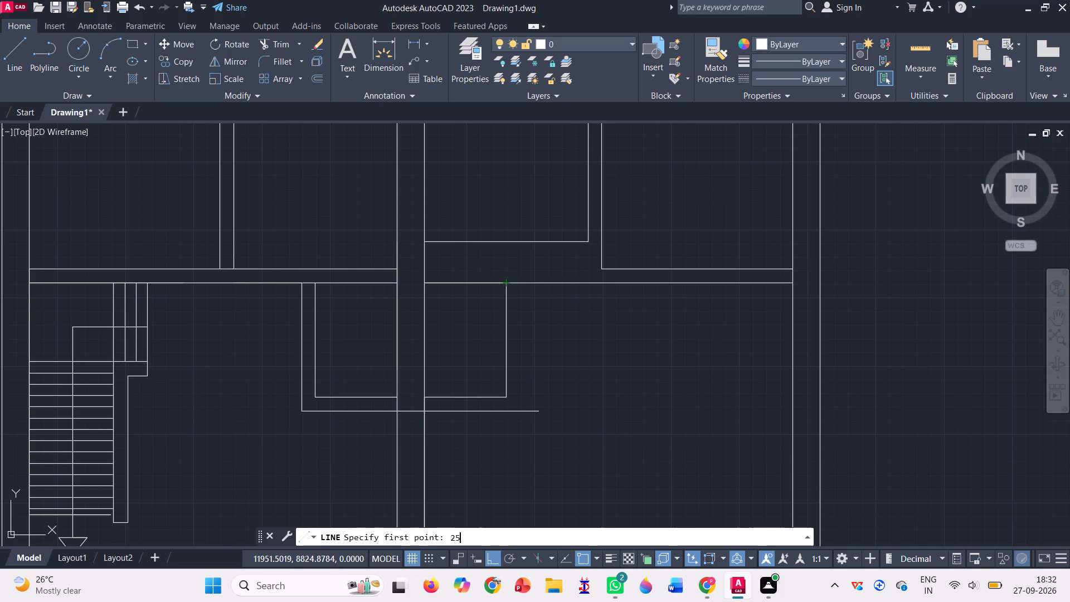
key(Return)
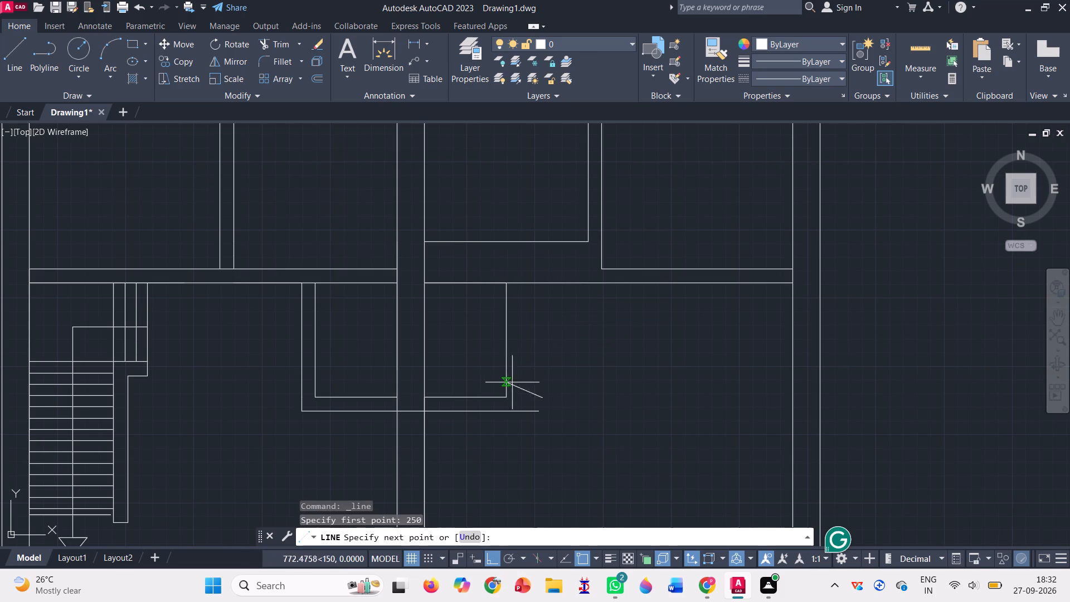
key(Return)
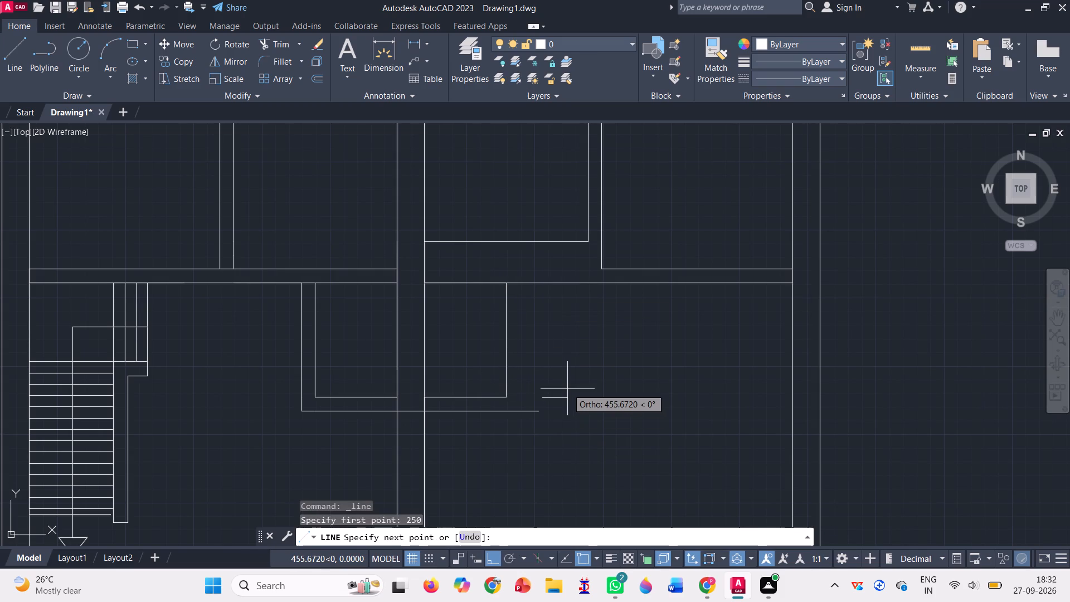
Draw the new room's outer wall edge: 250 right from its upper-right corner, and straight down to the extended horizontal line.
click(10, 51)
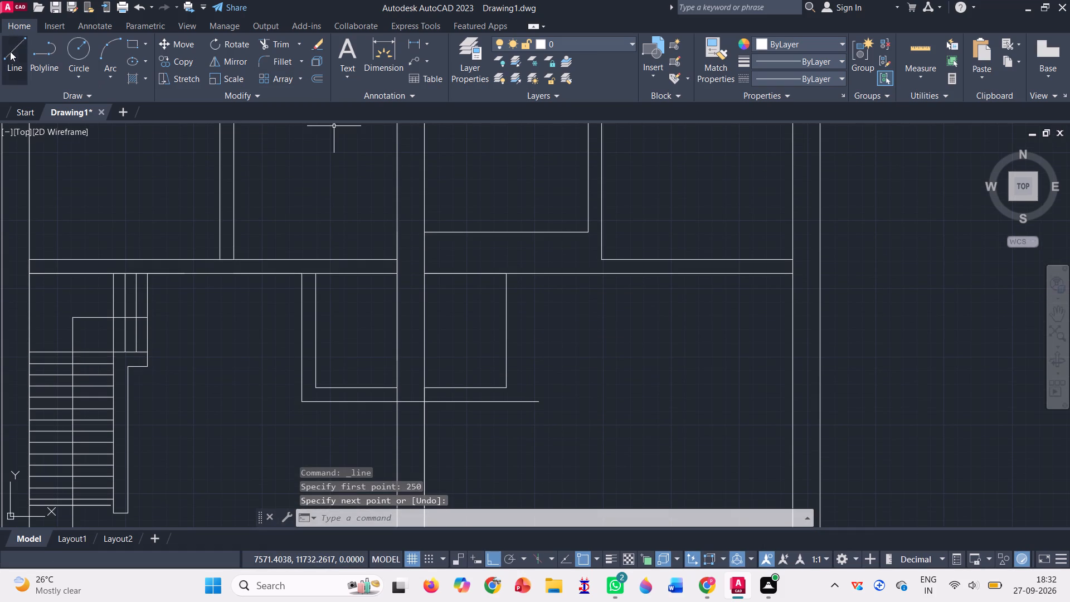
scroll(505, 268, up, 1)
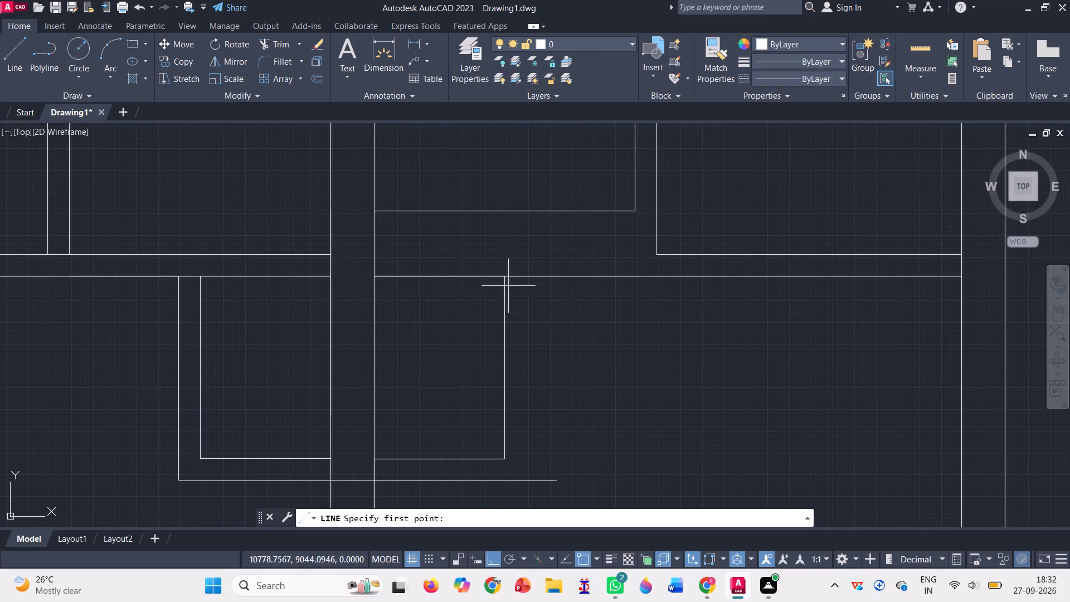
click(507, 276)
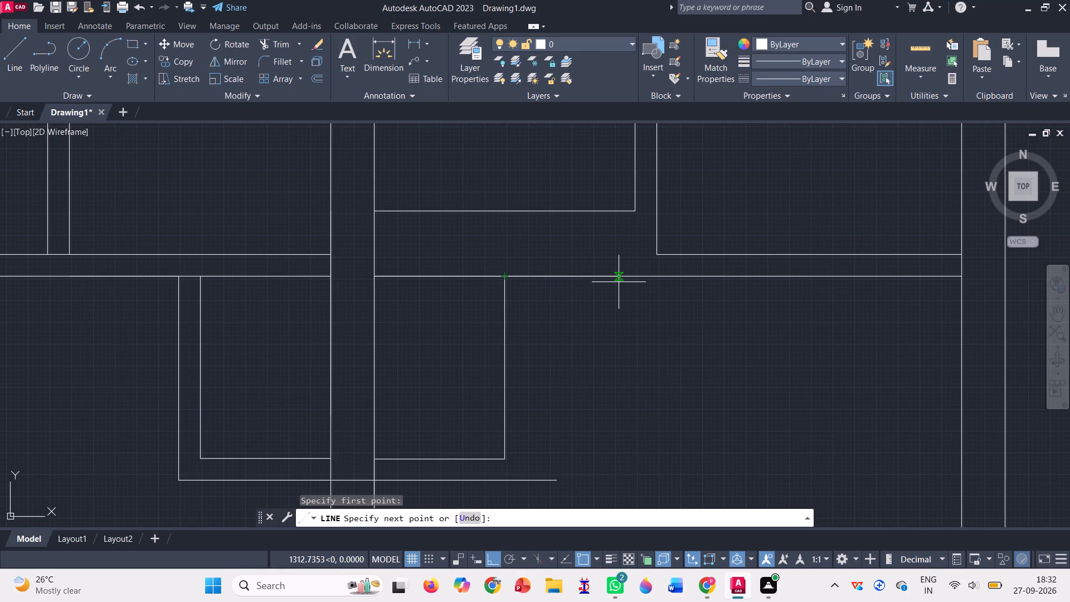
text(250)
key(Return)
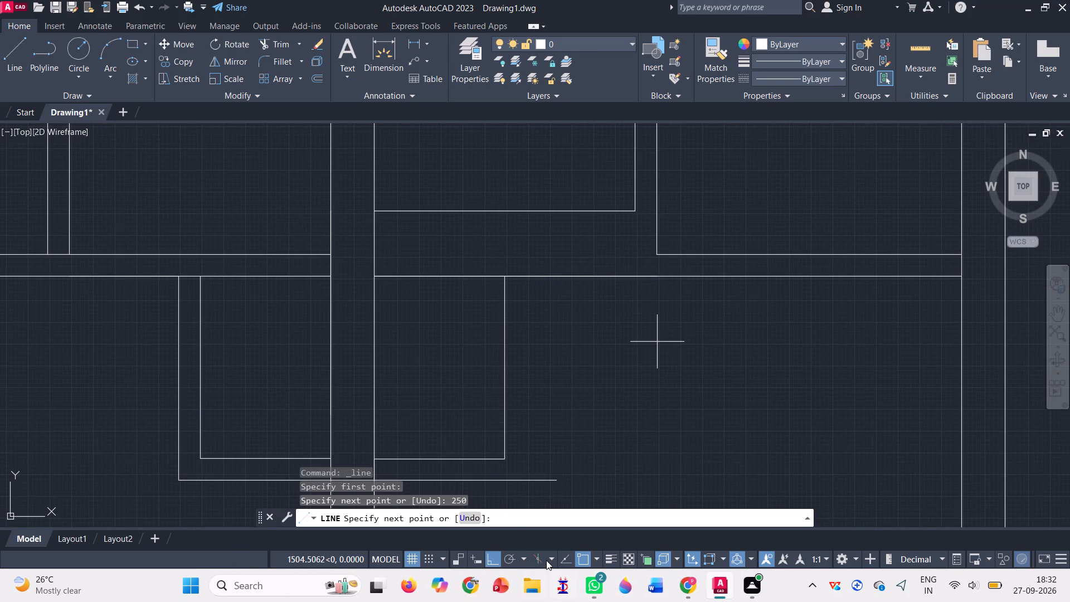
scroll(512, 507, down, 1)
scroll(578, 395, down, 2)
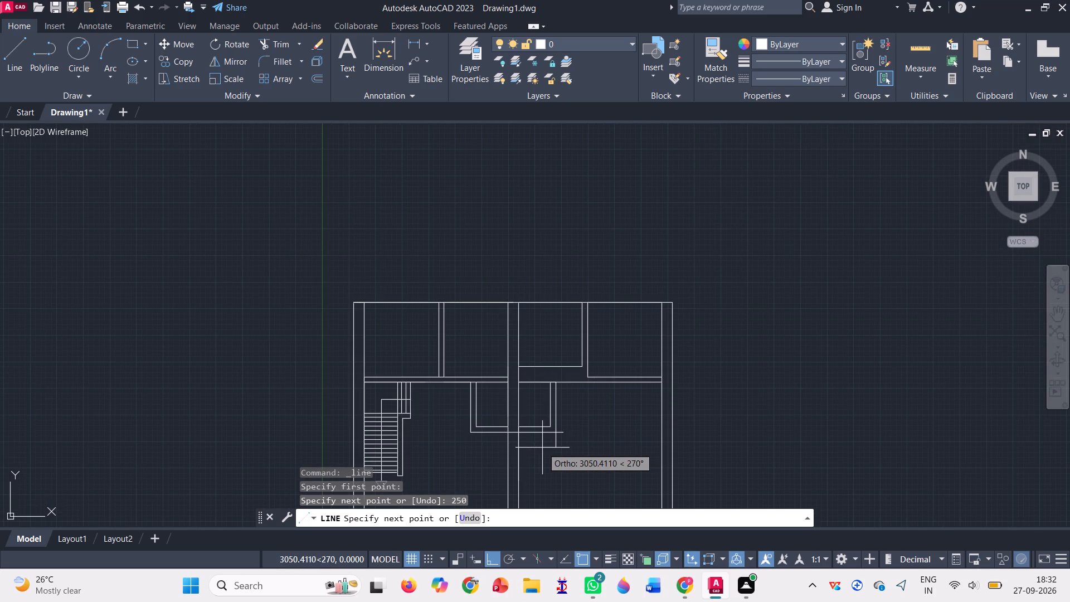
scroll(542, 448, up, 5)
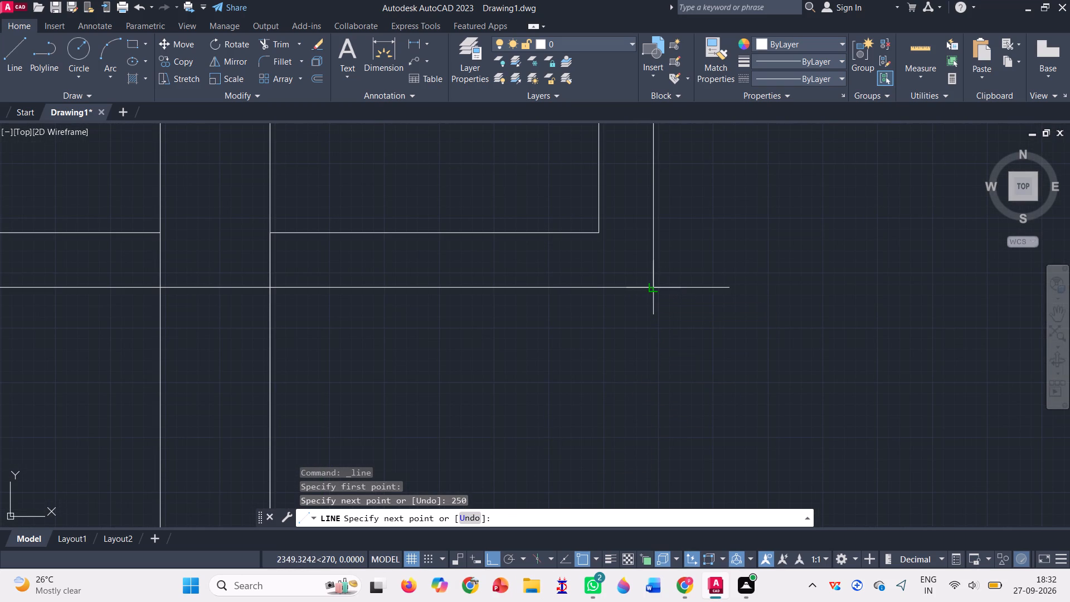
click(655, 289)
key(Return)
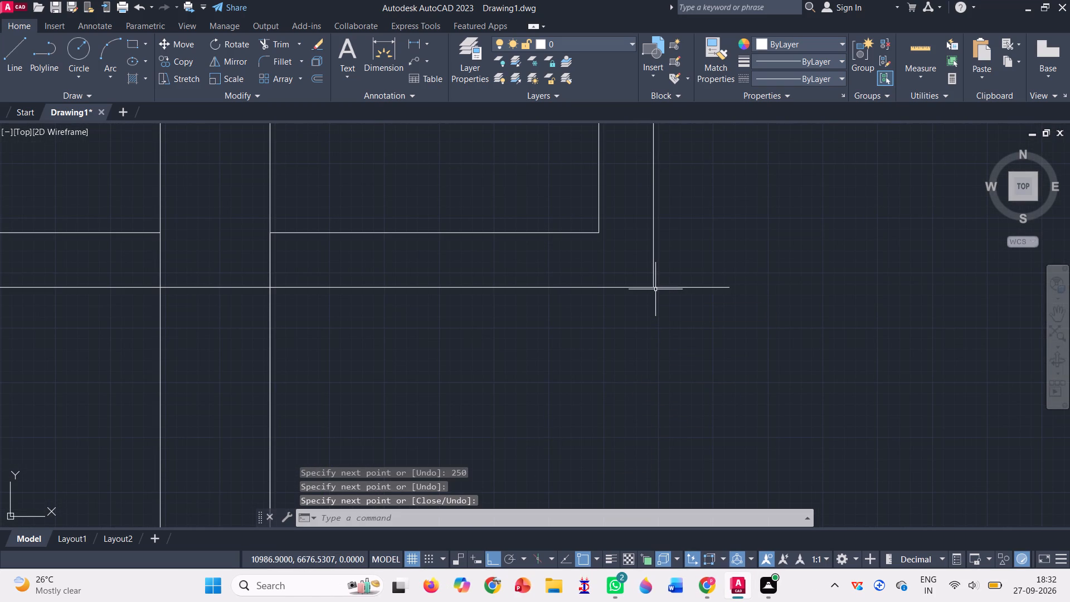
Trim the extended horizontal line beyond the new room's outer corner and where it crosses the central wall.
click(264, 41)
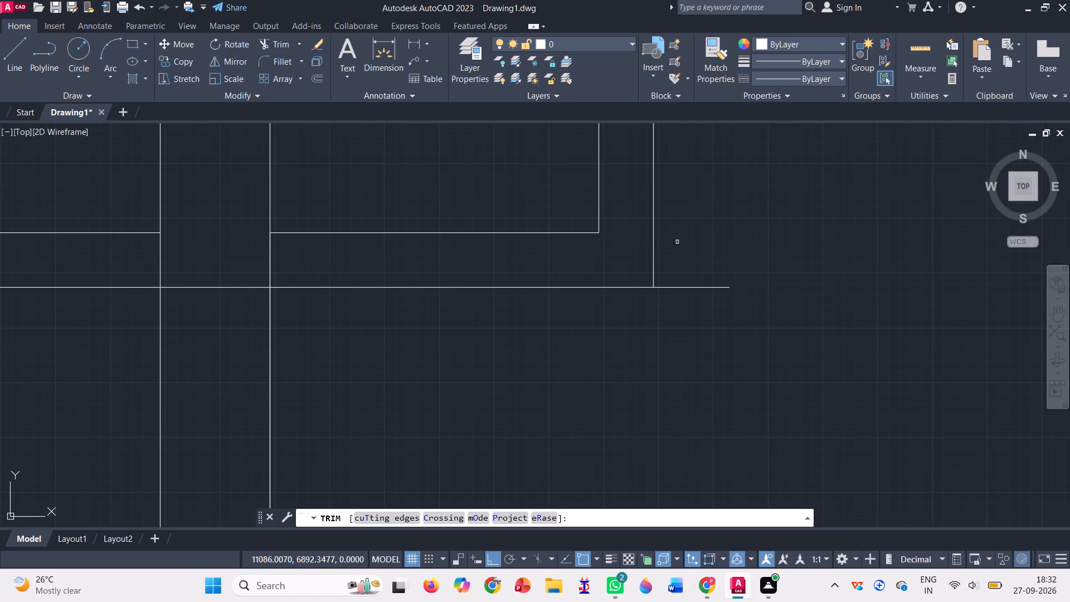
drag(681, 240, 677, 371)
scroll(744, 305, down, 5)
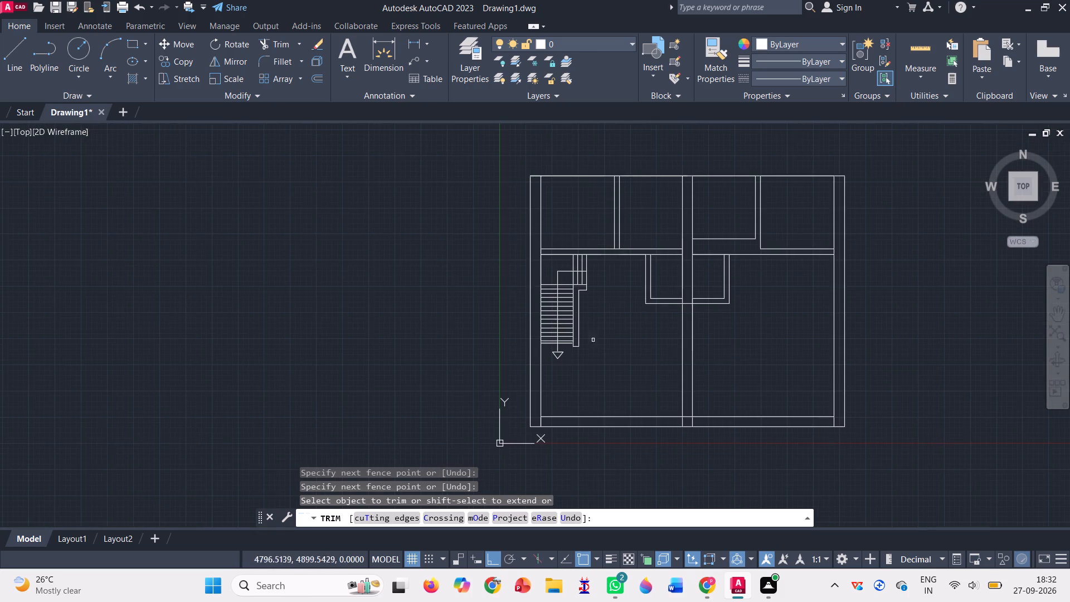
scroll(560, 322, down, 1)
scroll(644, 302, up, 1)
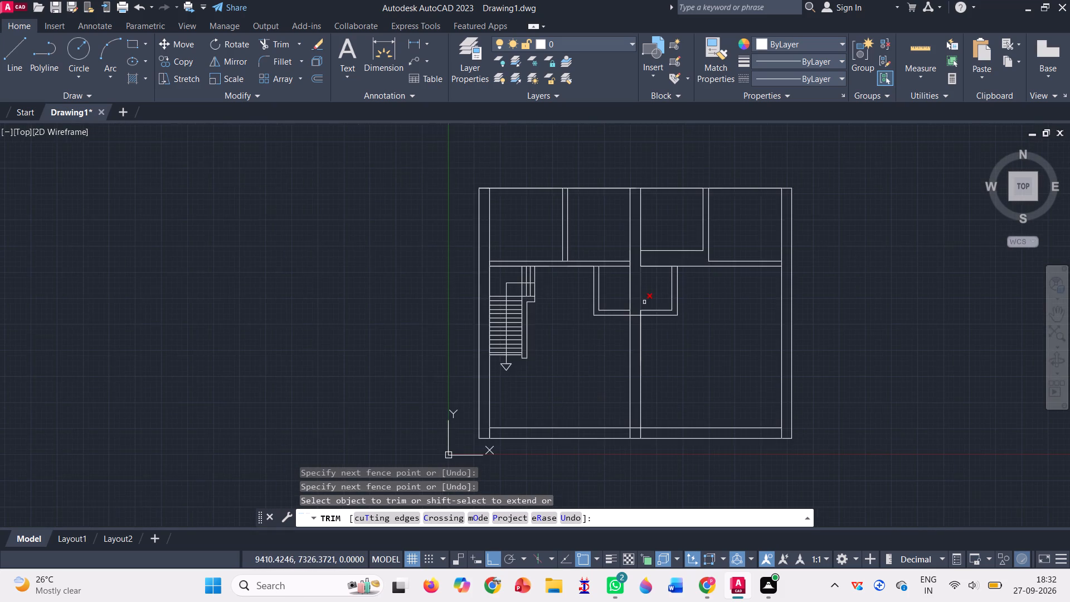
scroll(644, 302, up, 1)
drag(628, 315, 627, 333)
click(629, 331)
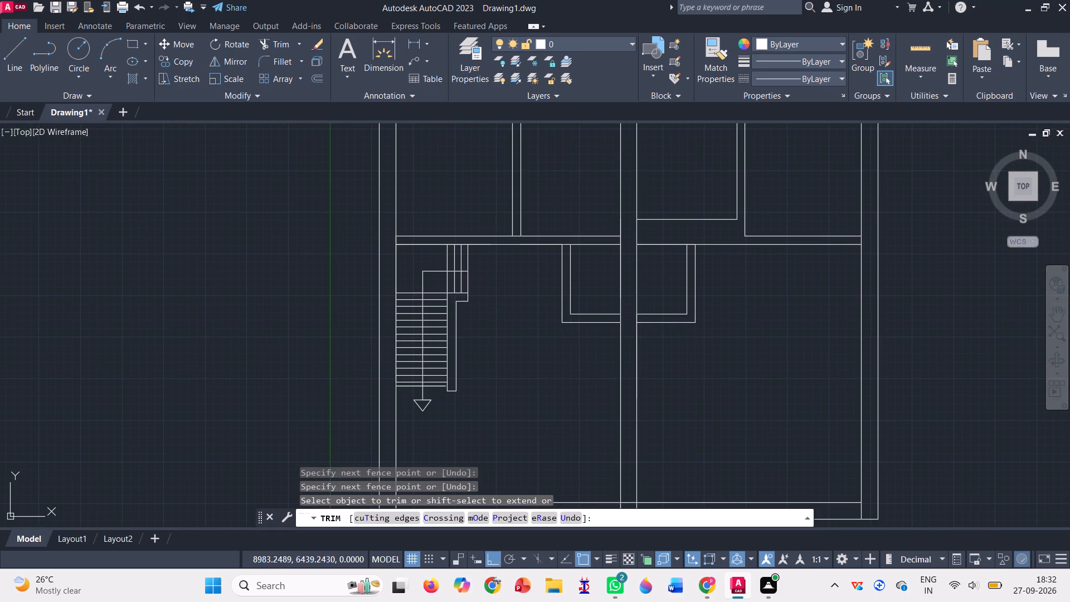
key(Return)
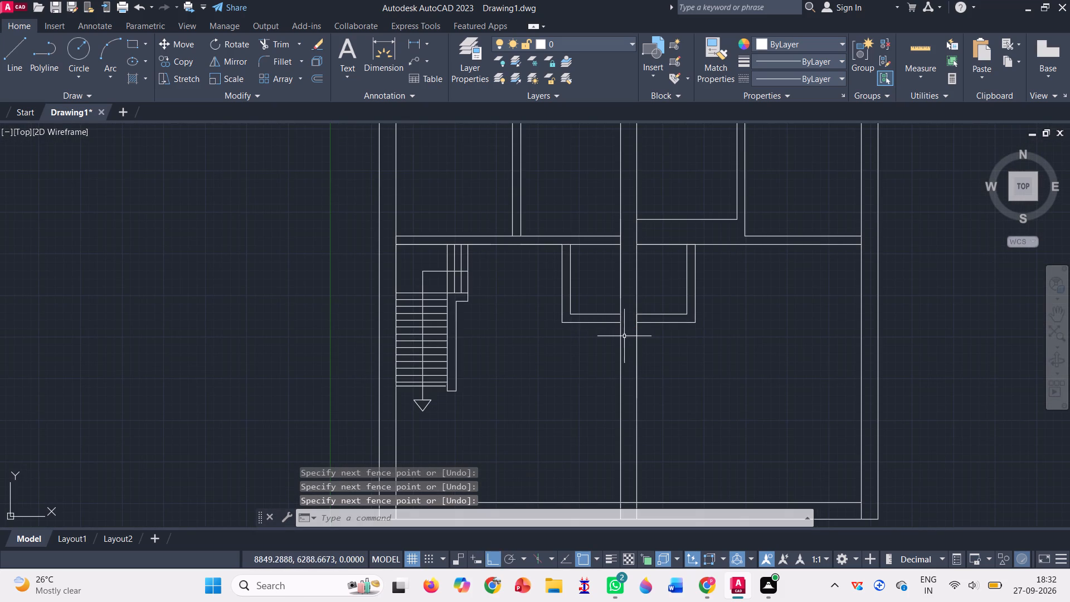
Draw the top wall's inner face: from the plan's upper-left outer corner 500 down, and across to the right outer wall's outer face.
scroll(481, 340, down, 2)
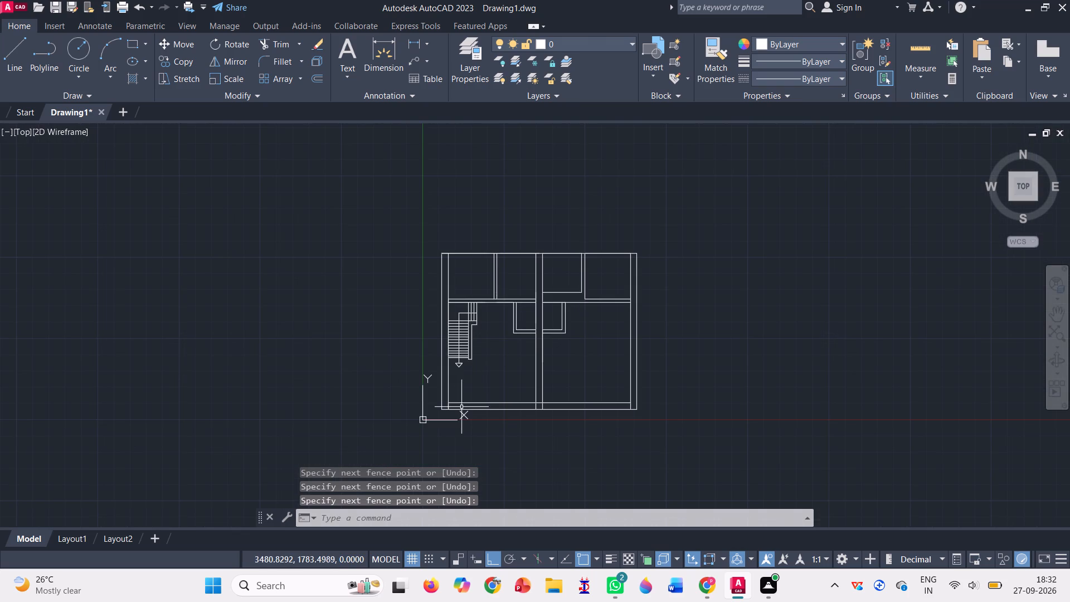
scroll(461, 407, up, 2)
scroll(461, 407, down, 3)
scroll(522, 305, up, 2)
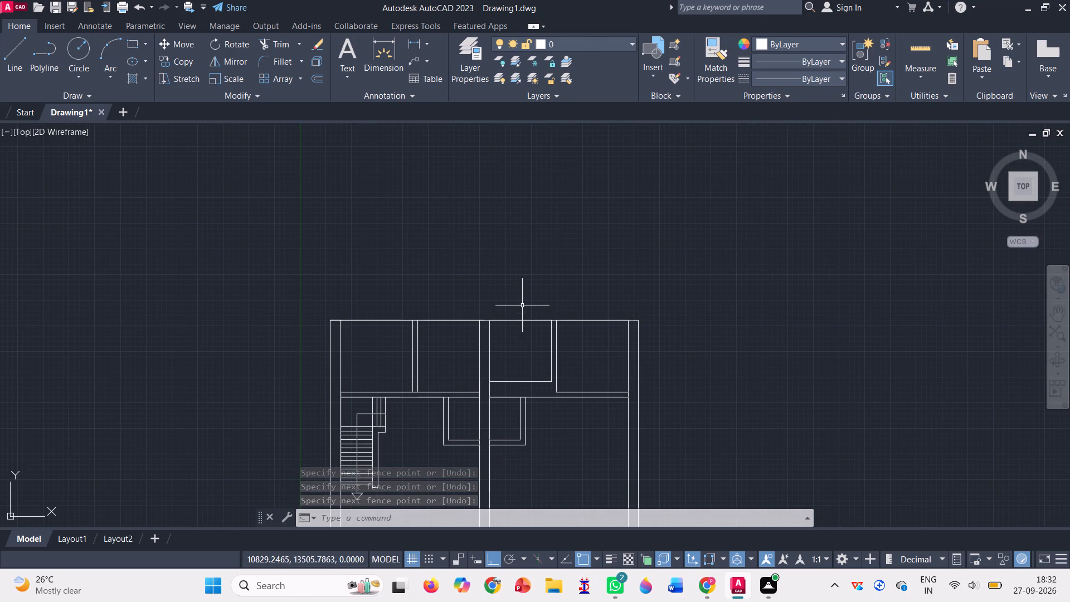
click(18, 57)
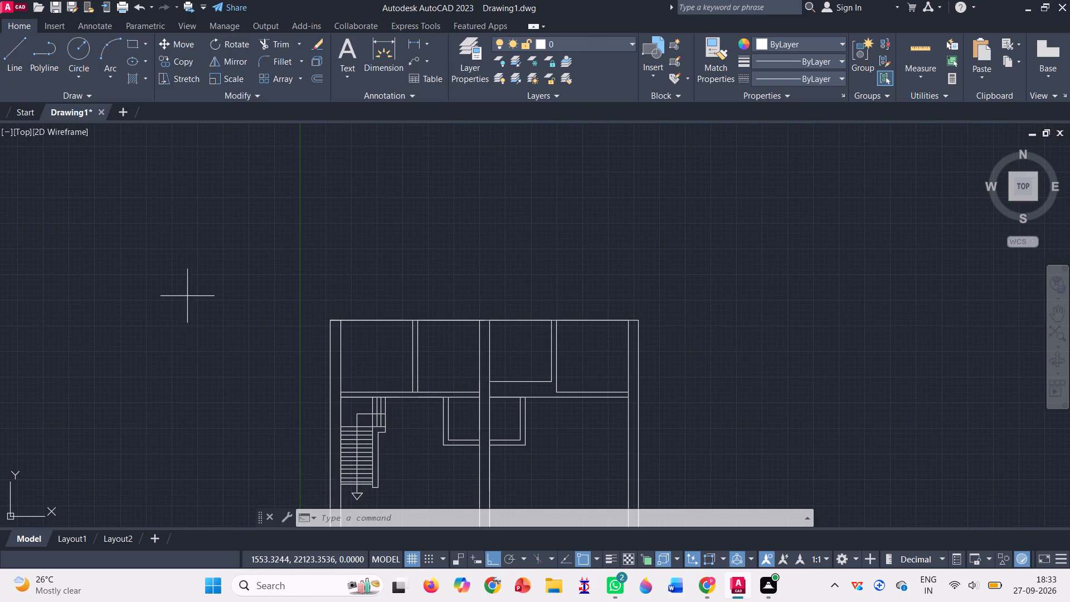
scroll(357, 345, up, 2)
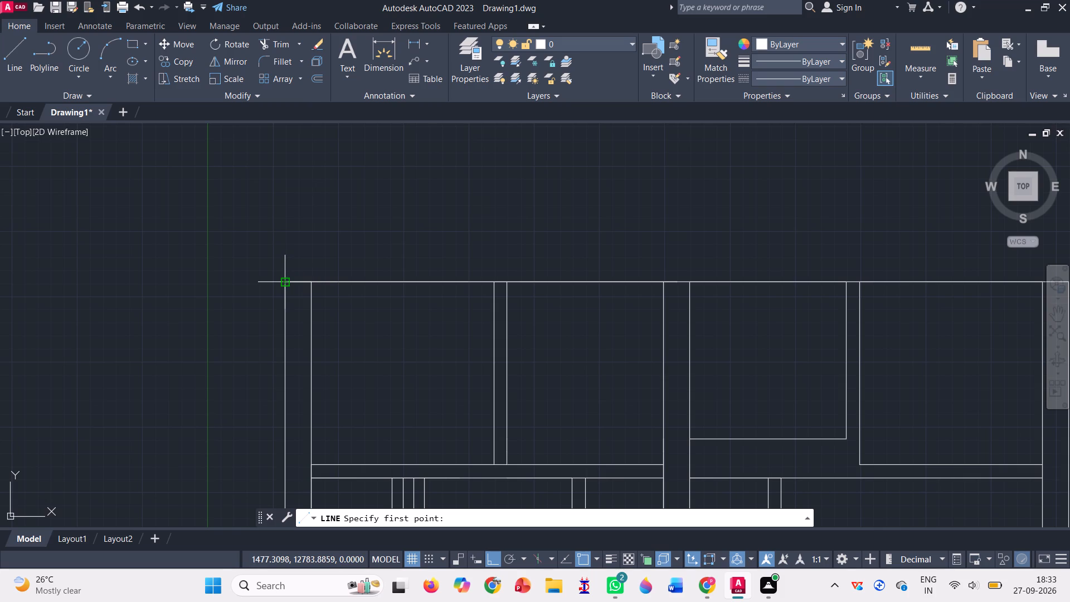
double_click(286, 281)
key(2)
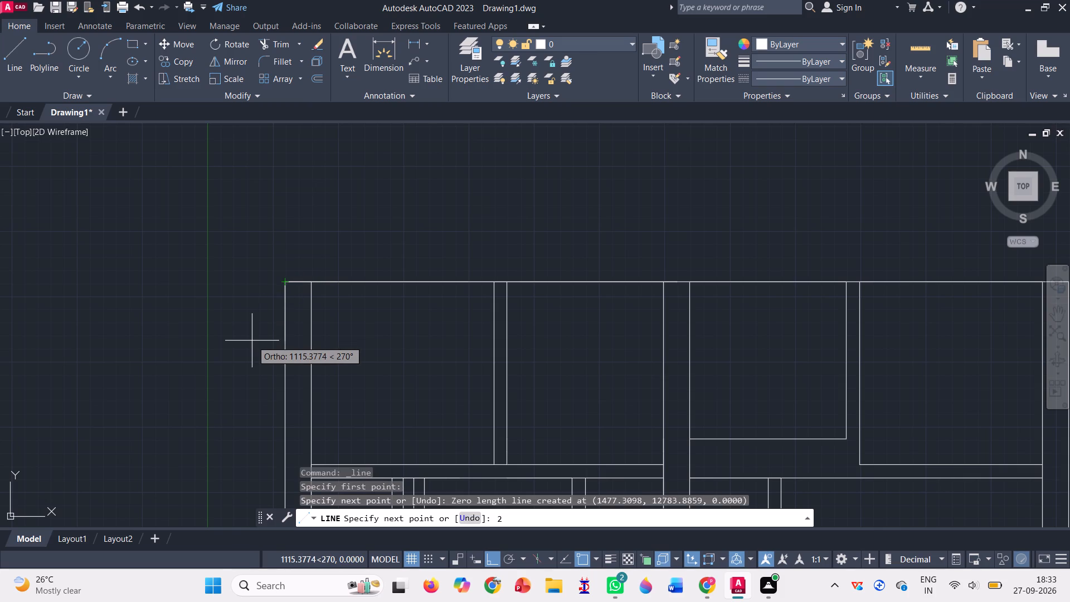
key(BackSpace)
text(500)
key(Return)
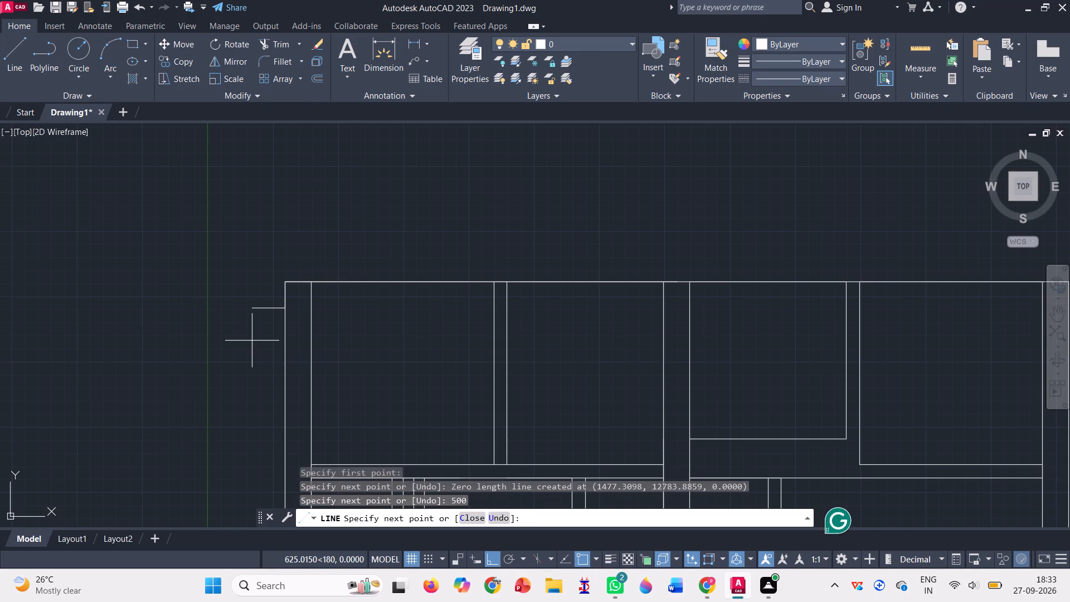
scroll(255, 299, down, 2)
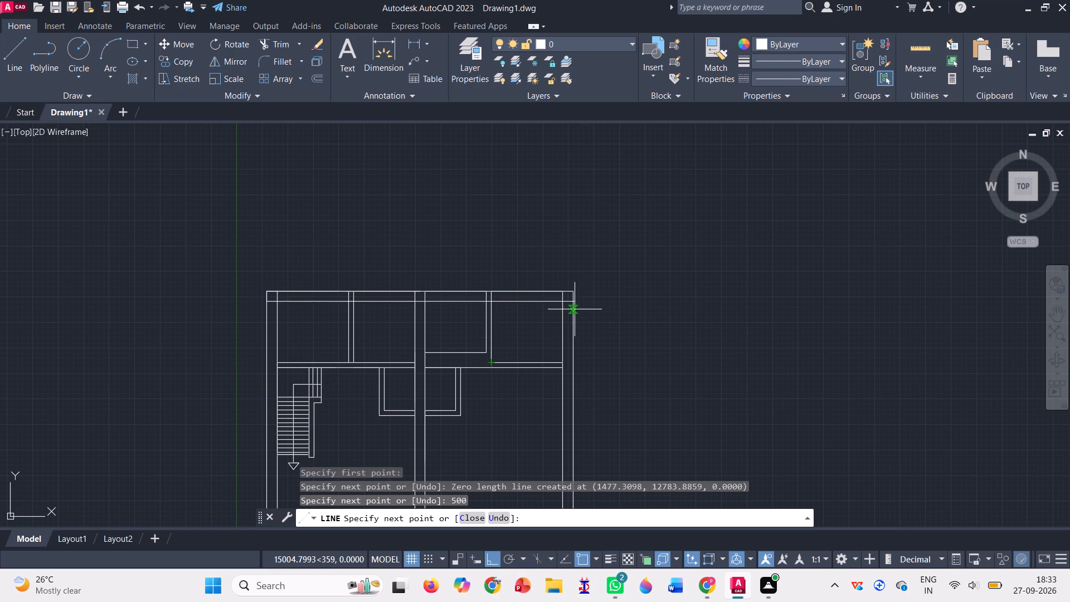
scroll(575, 309, up, 2)
click(571, 285)
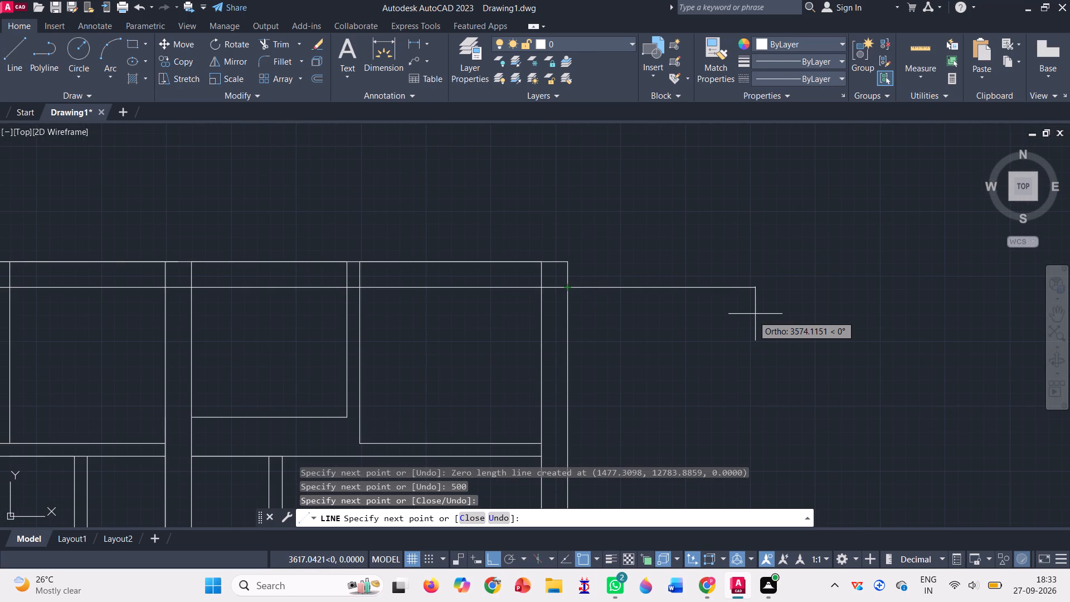
key(Return)
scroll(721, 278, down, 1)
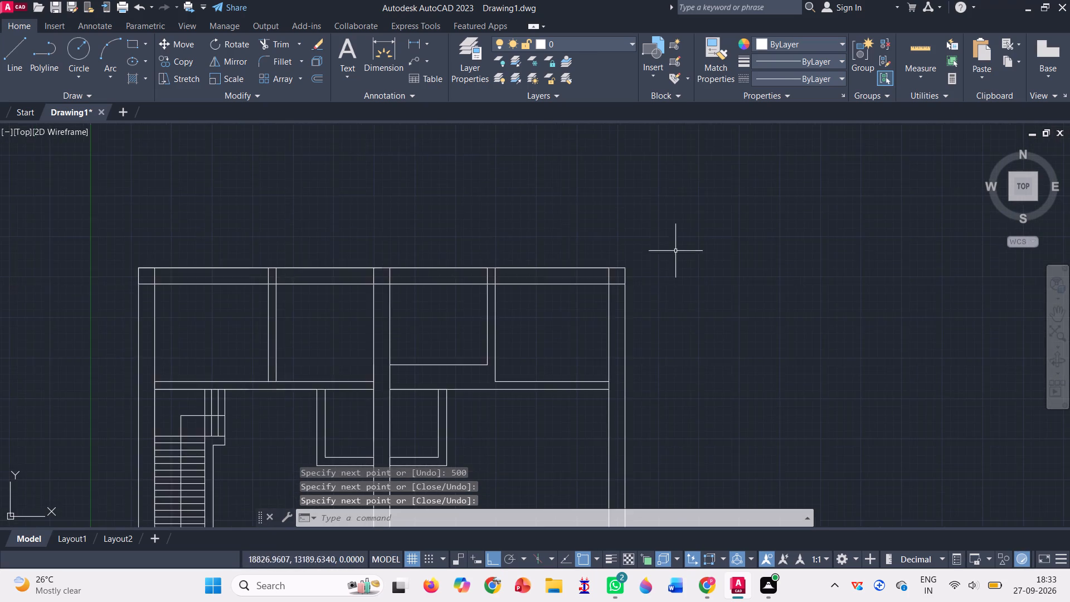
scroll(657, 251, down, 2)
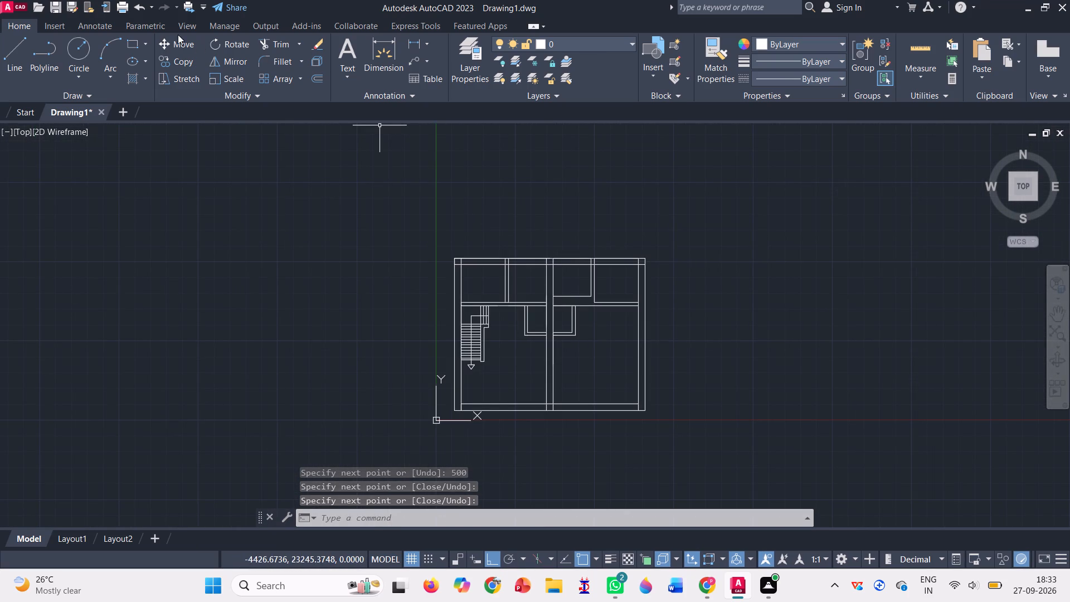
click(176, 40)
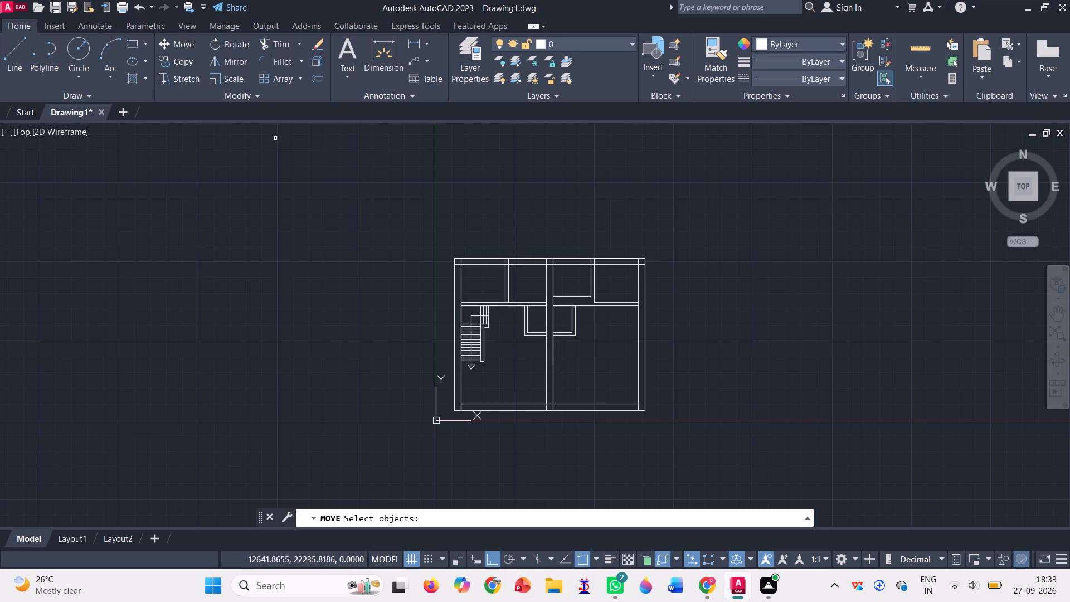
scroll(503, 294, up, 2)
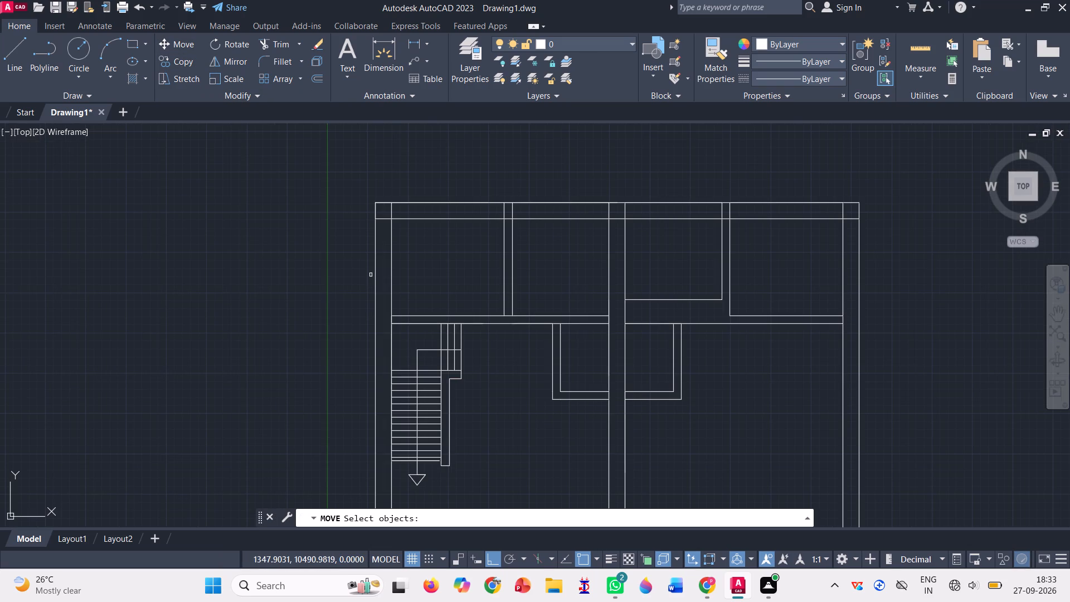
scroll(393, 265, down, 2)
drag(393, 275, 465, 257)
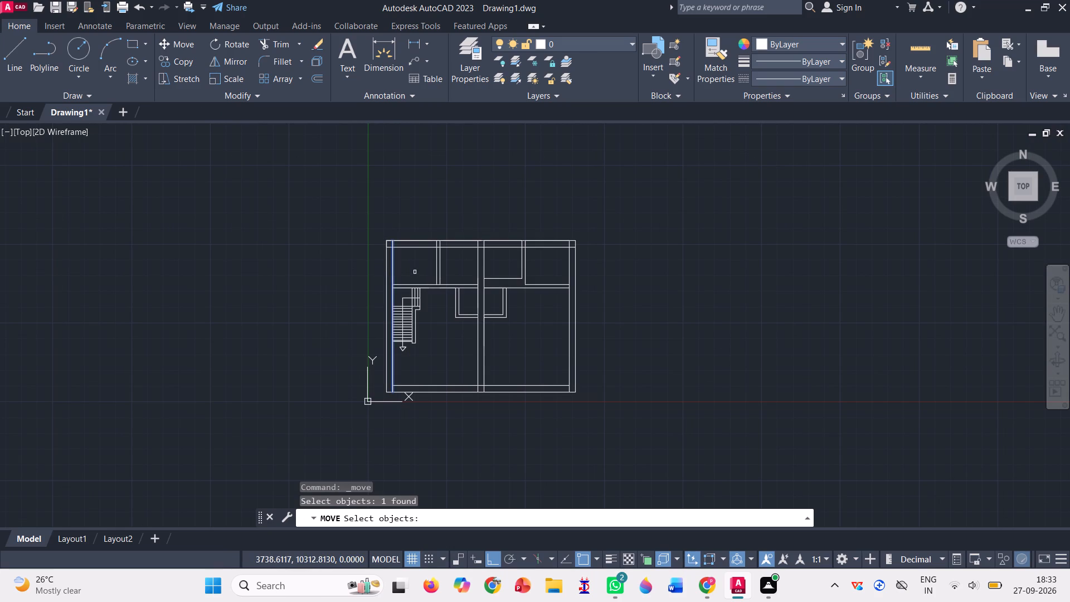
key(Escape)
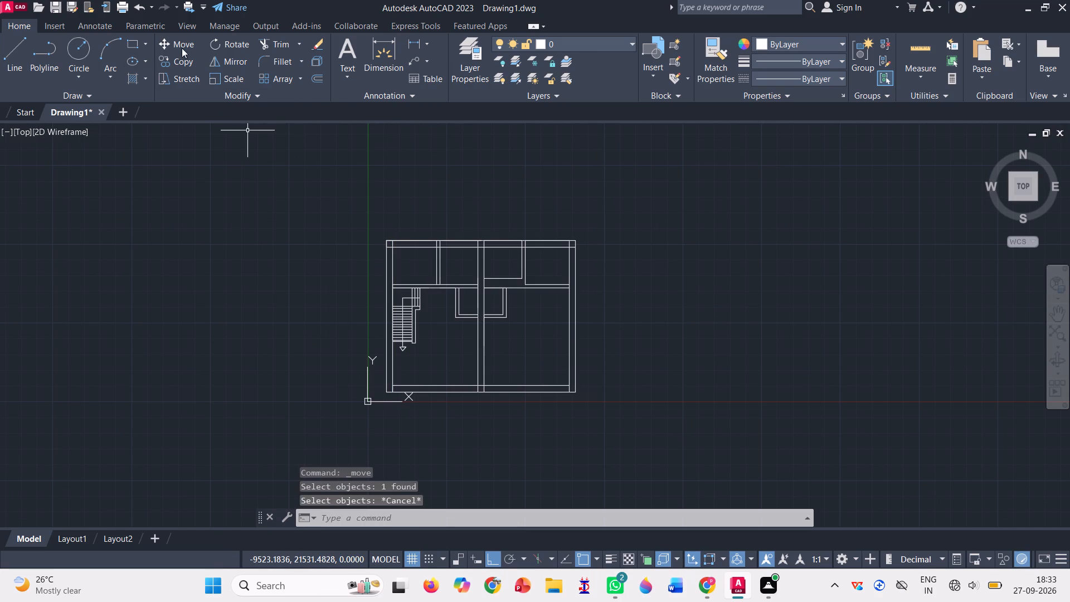
Start the Move command and select the horizontal inner wall lines left of the central wall and the left small room's wall lines.
click(186, 40)
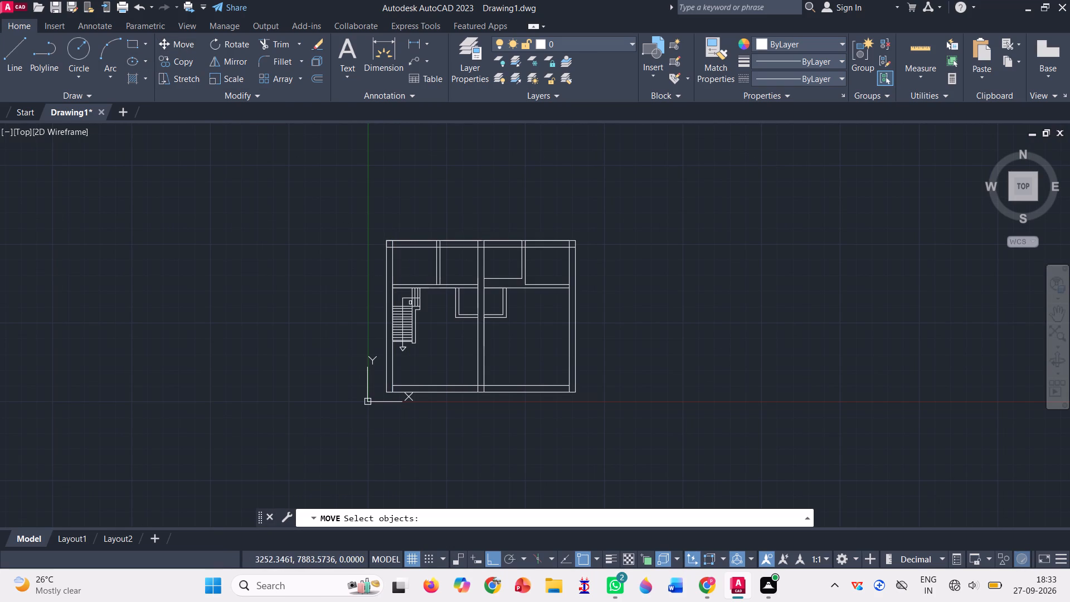
scroll(410, 298, up, 4)
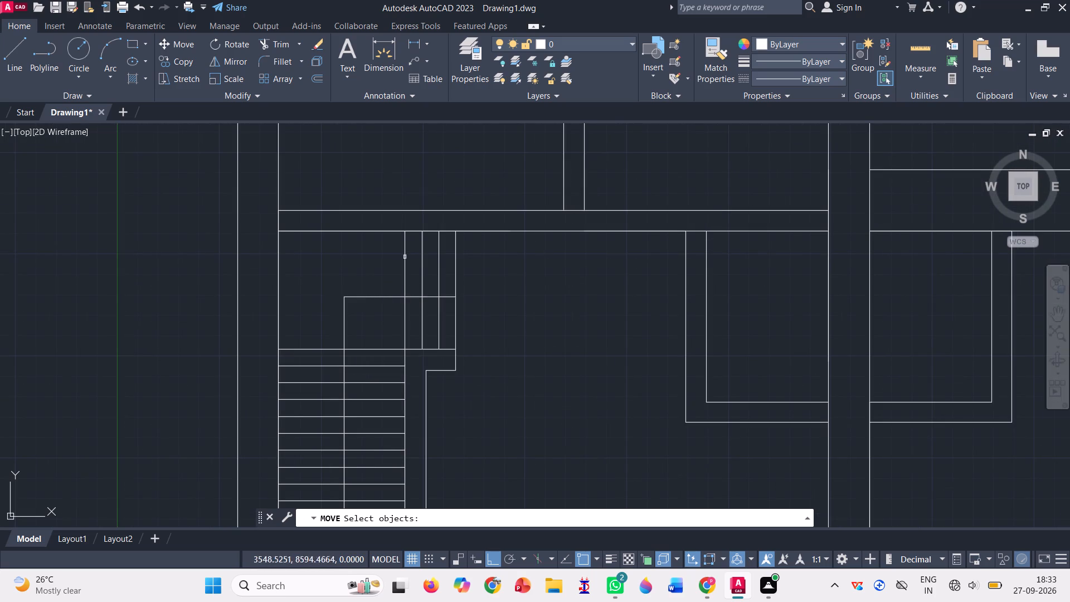
click(407, 210)
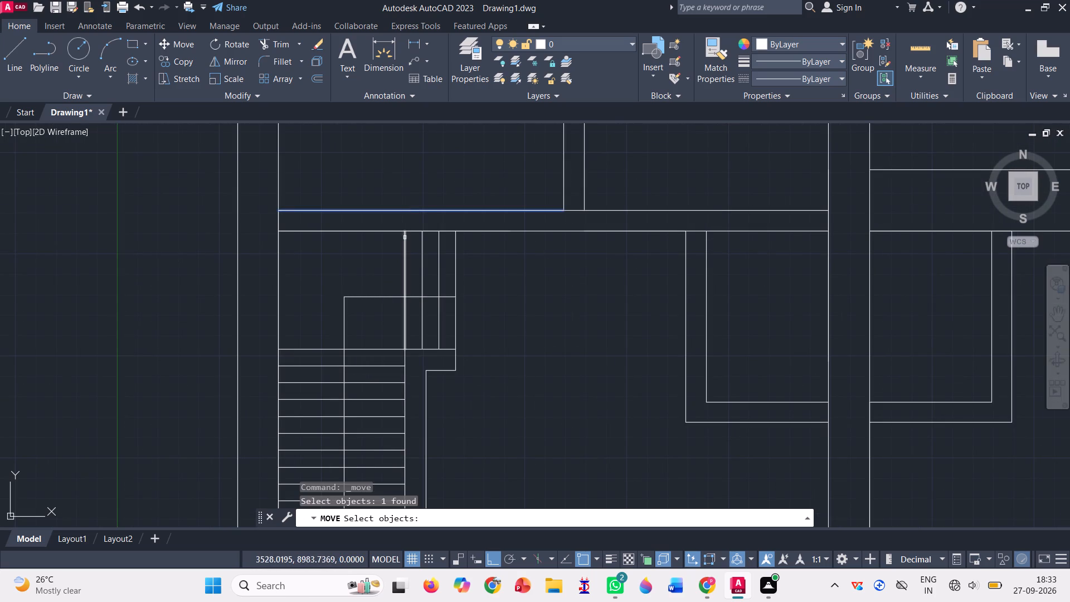
click(402, 232)
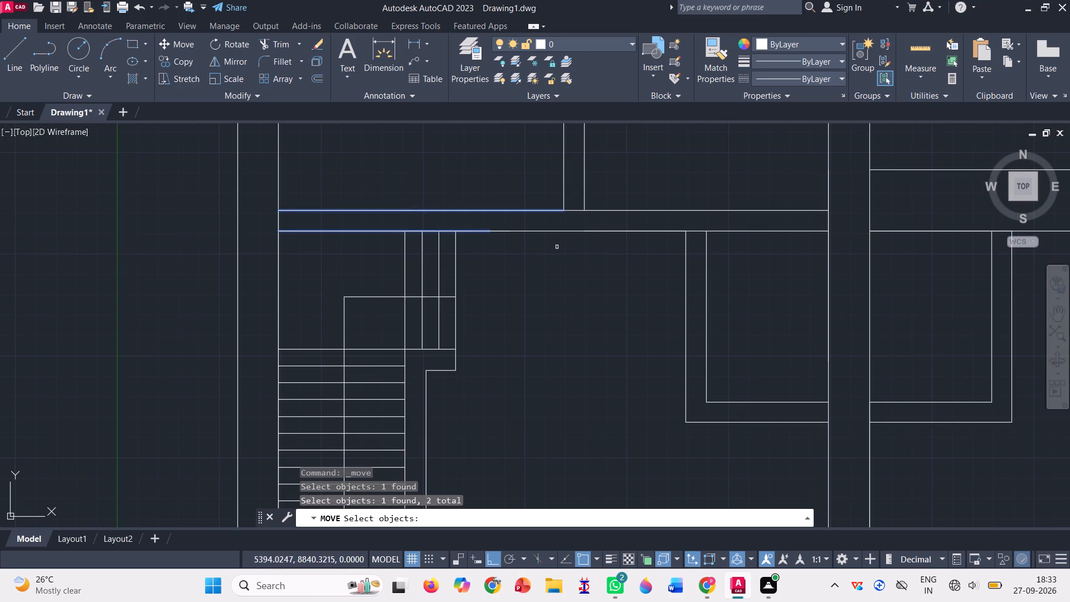
click(566, 231)
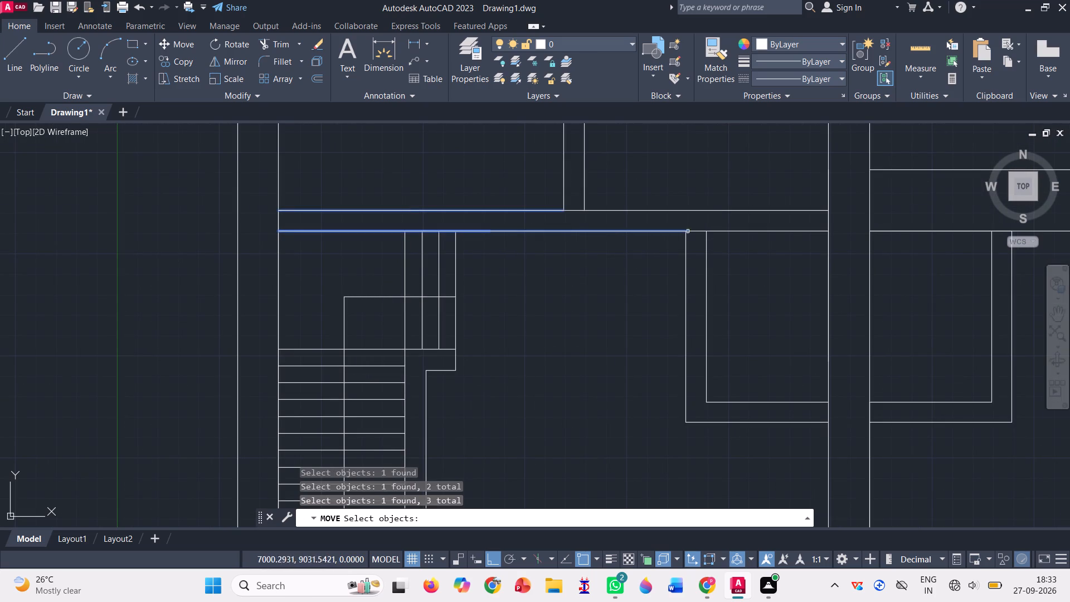
click(716, 230)
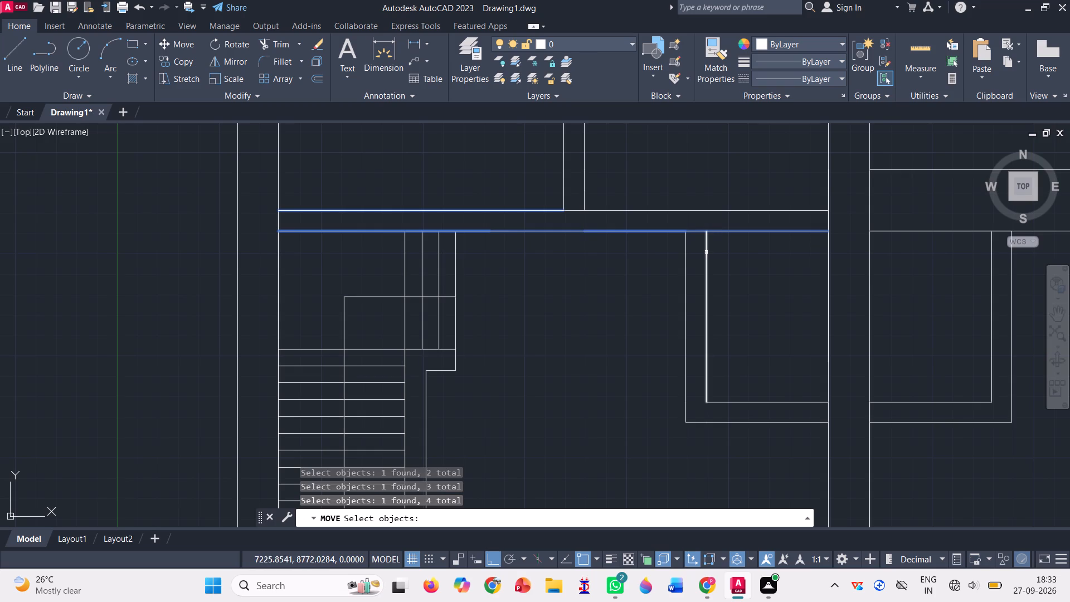
click(706, 253)
click(682, 251)
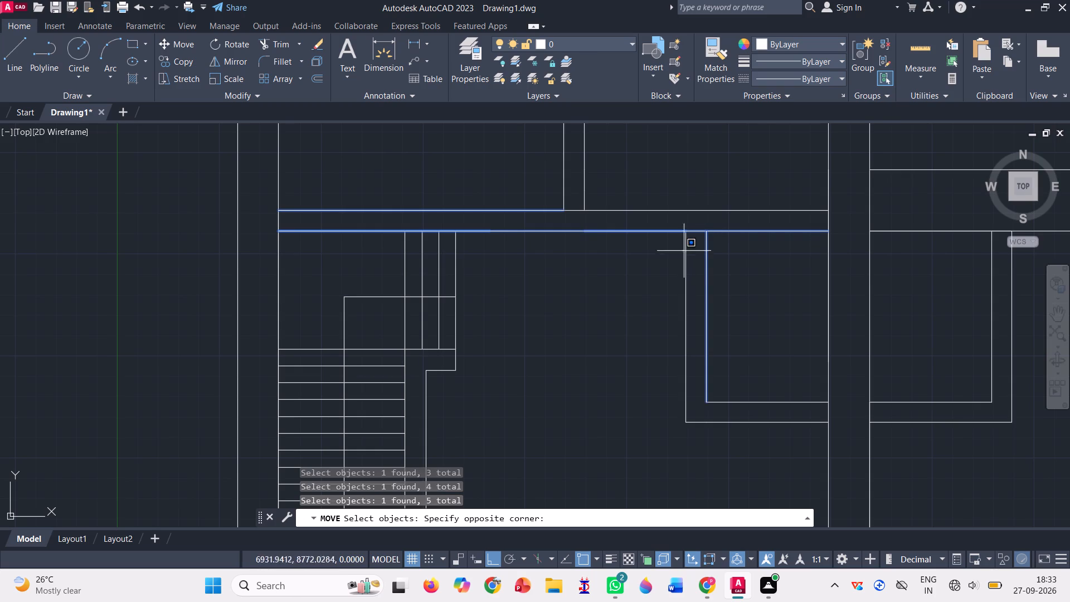
click(689, 332)
click(685, 323)
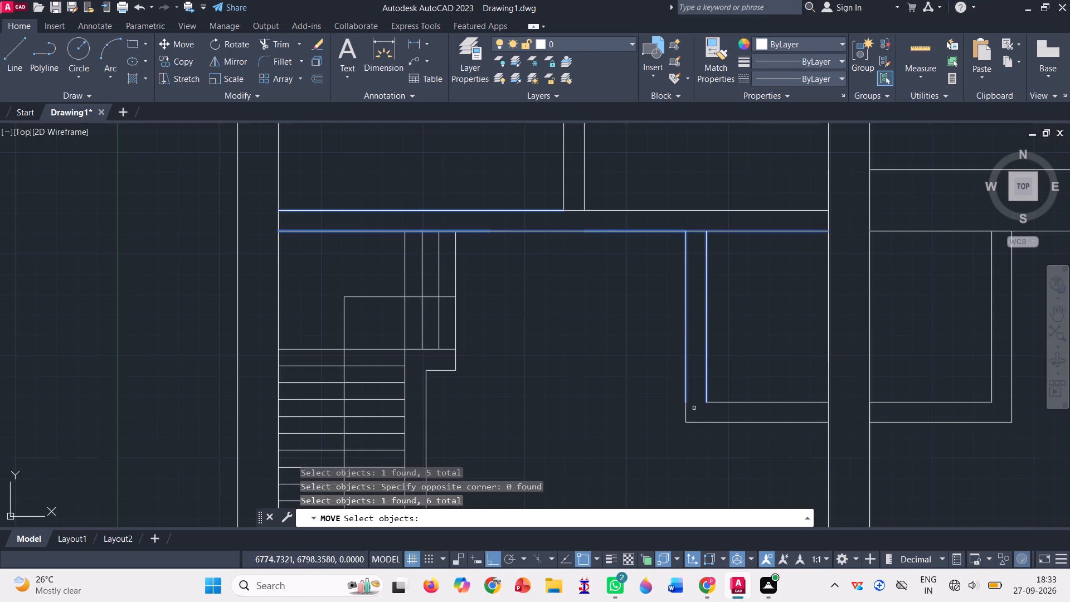
click(729, 405)
click(736, 389)
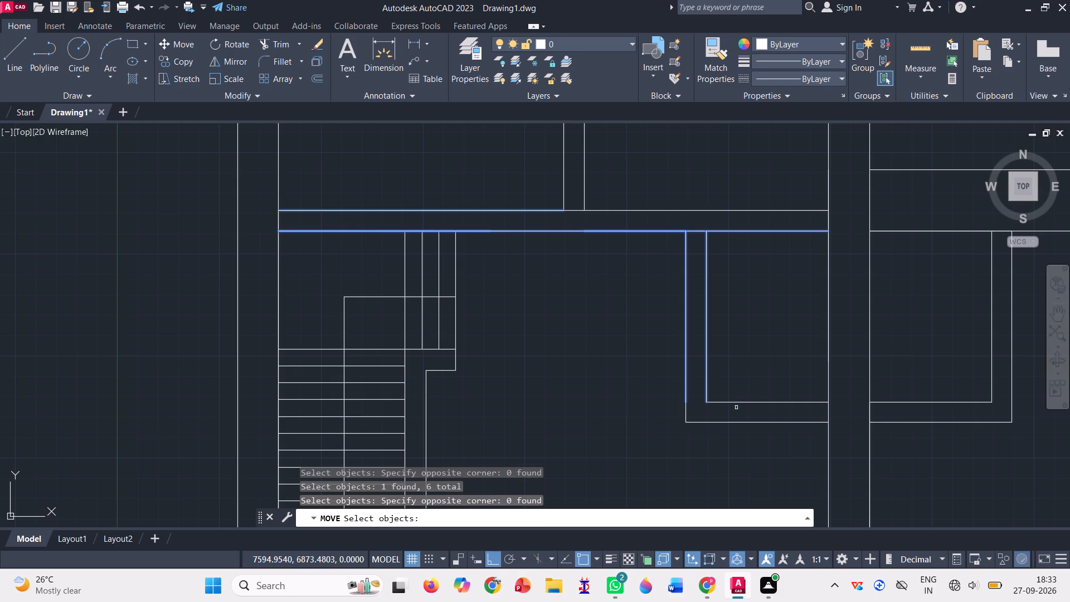
click(736, 401)
click(735, 424)
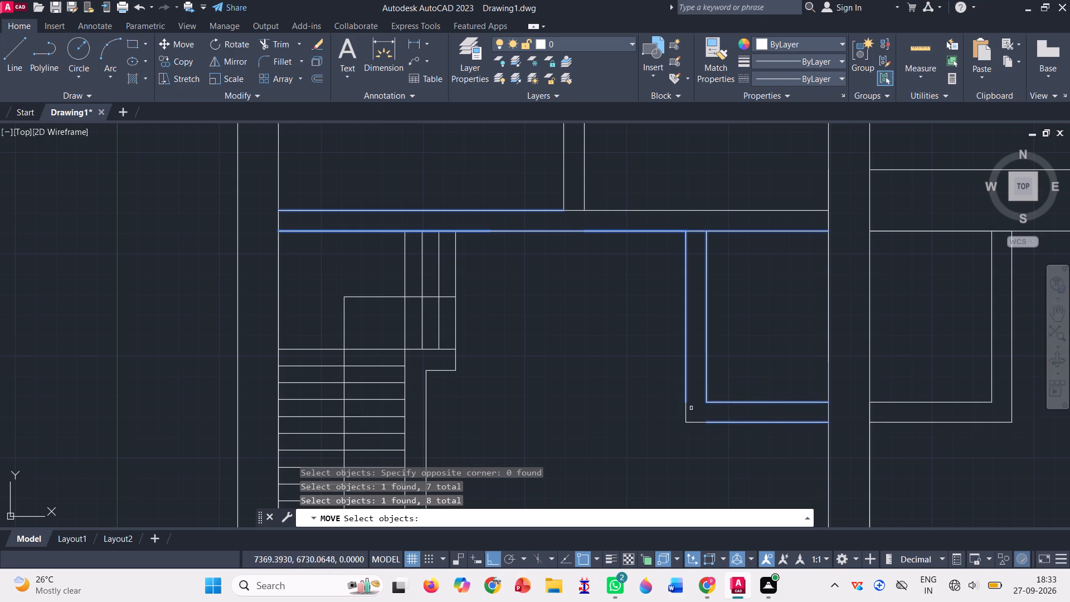
drag(673, 392, 644, 422)
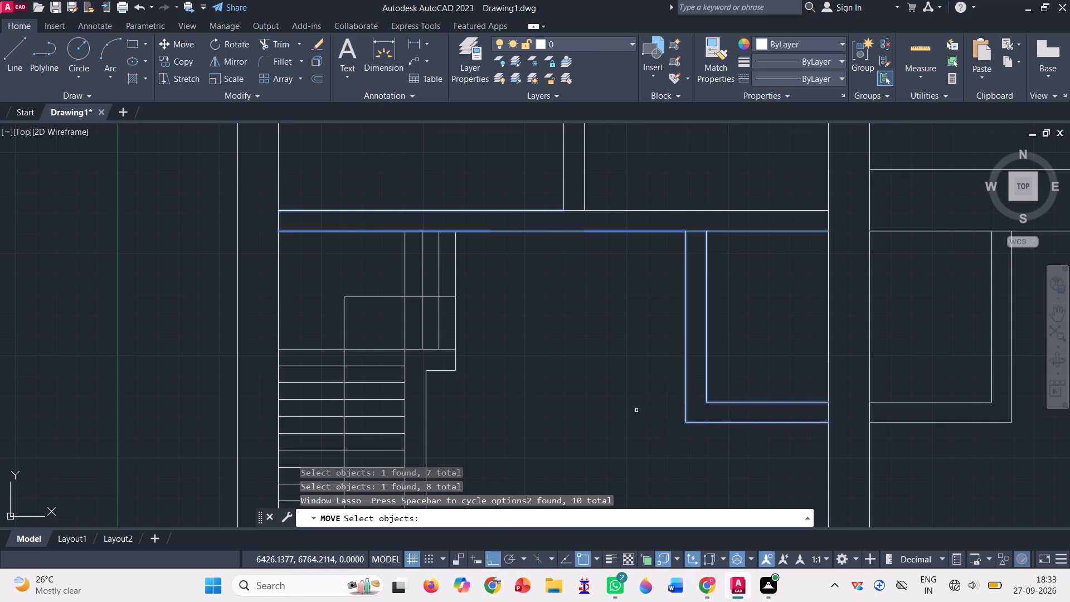
Add the whole staircase, including its treads, landing, side wall and direction arrow, to the Move selection.
scroll(626, 344, down, 2)
scroll(566, 403, up, 1)
scroll(559, 420, down, 1)
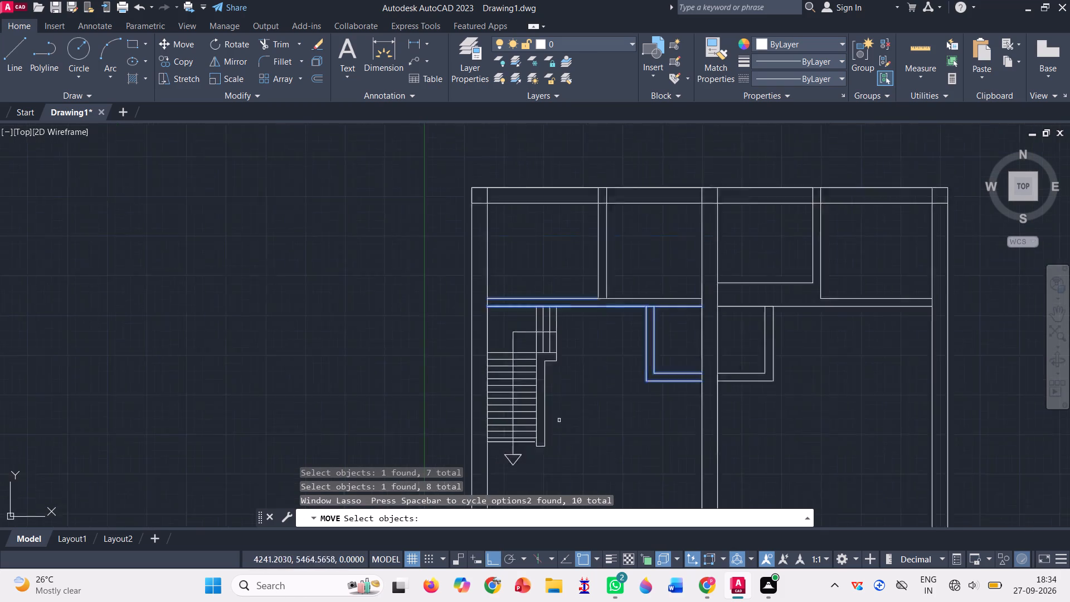
scroll(559, 420, down, 1)
scroll(559, 420, up, 1)
scroll(508, 478, up, 1)
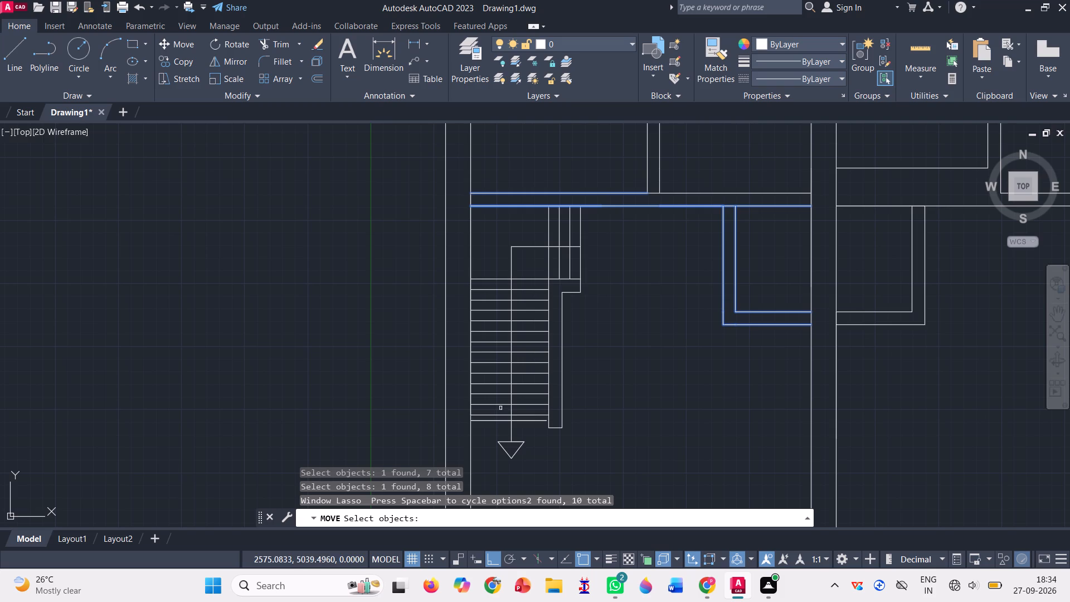
drag(605, 412, 455, 457)
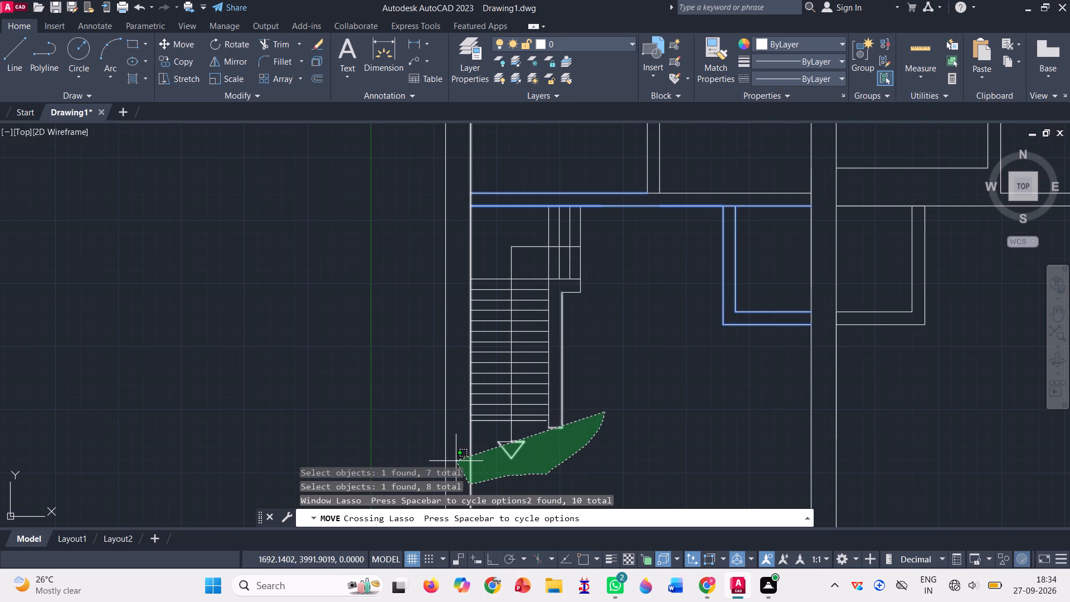
drag(455, 457, 572, 212)
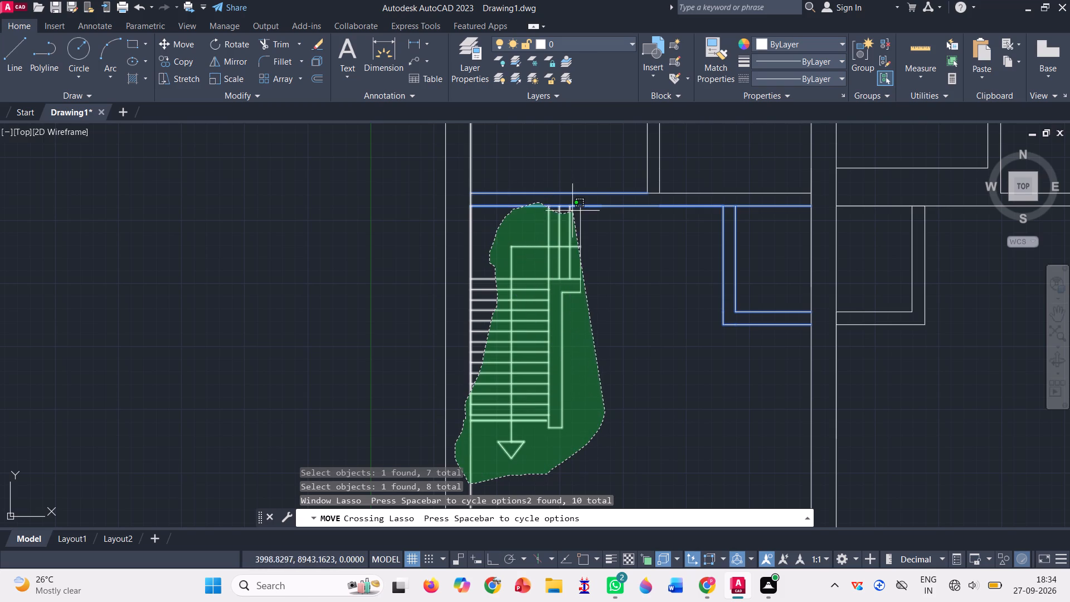
drag(572, 212, 586, 212)
Add the upper-left partition's two vertical lines and the remaining upper-edge segments of the horizontal inner wall to the Move selection.
scroll(551, 289, down, 2)
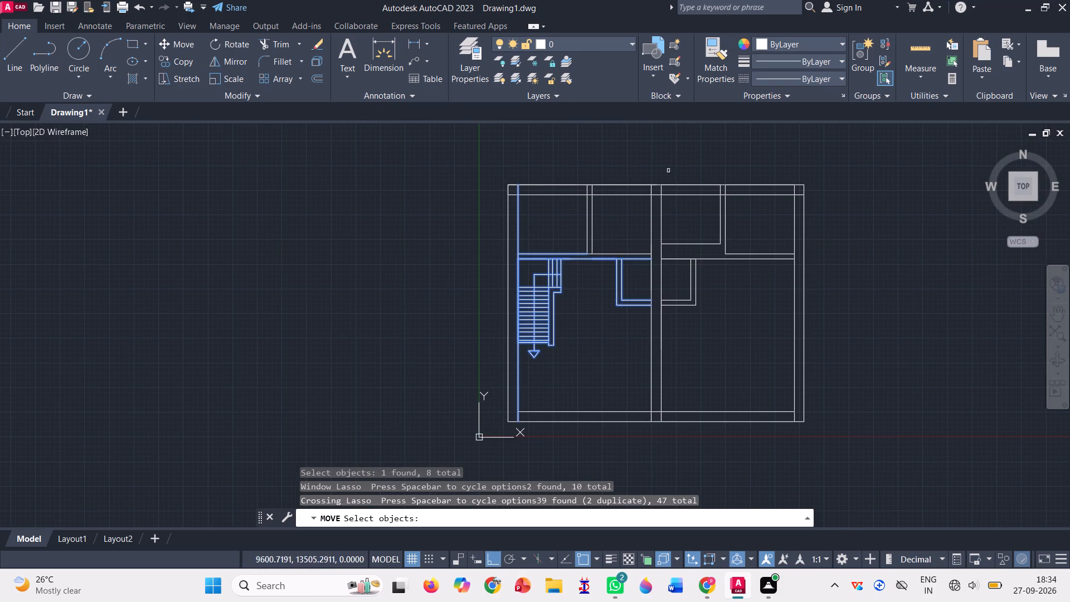
scroll(612, 206, up, 1)
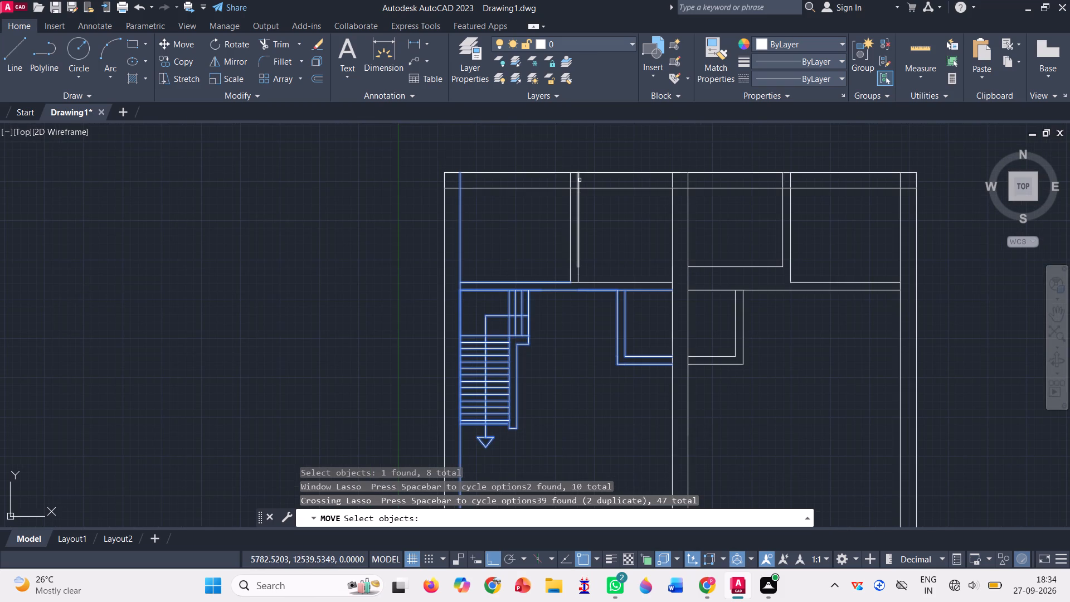
click(580, 180)
click(569, 182)
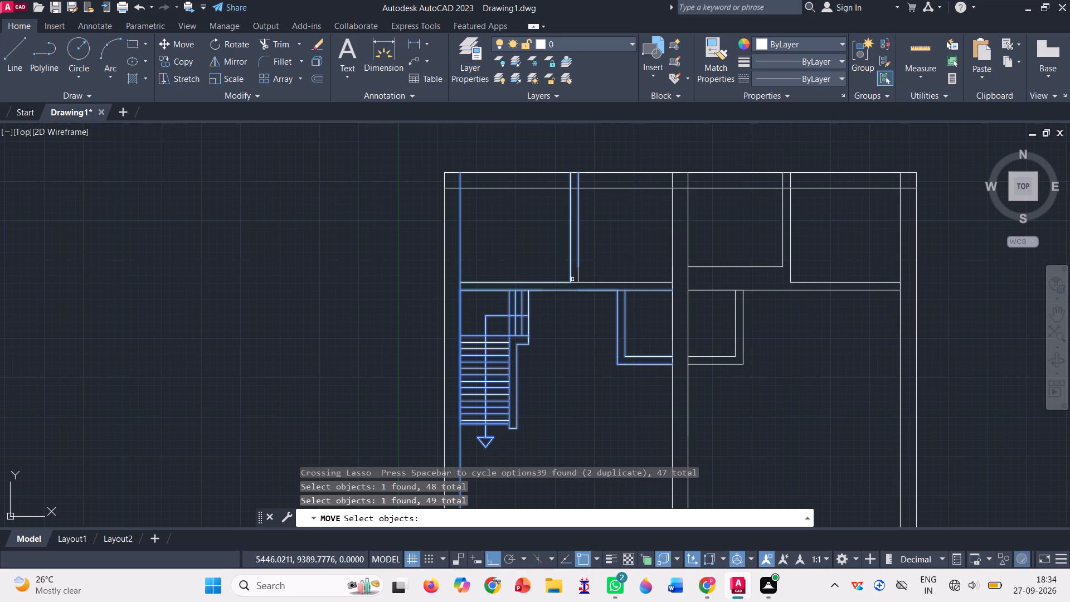
click(580, 278)
scroll(578, 273, down, 1)
scroll(578, 273, up, 5)
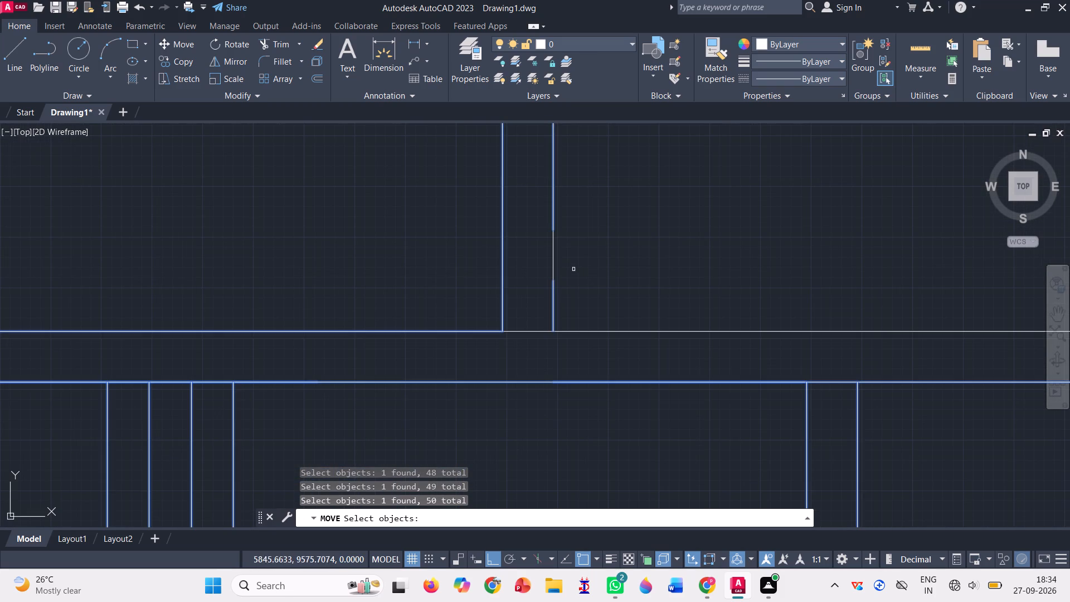
click(553, 261)
click(520, 329)
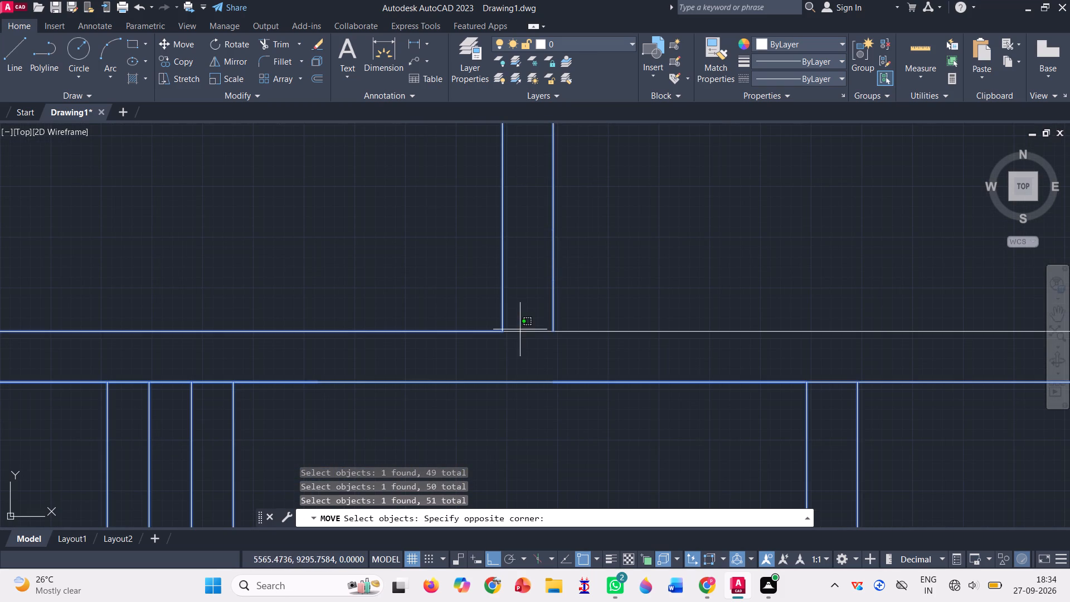
click(526, 346)
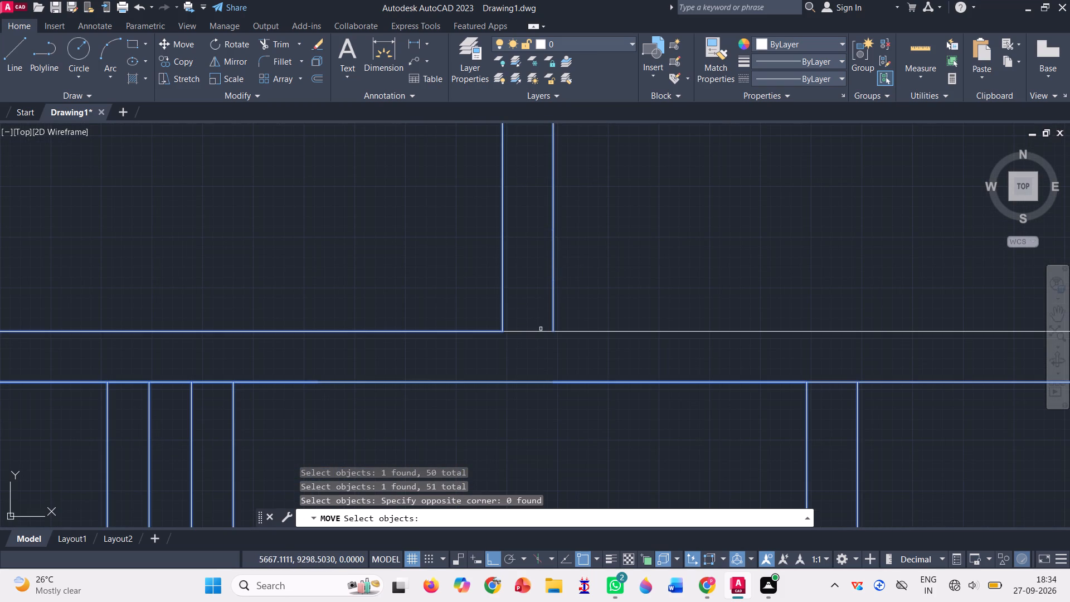
click(543, 332)
scroll(460, 292, down, 3)
scroll(527, 311, up, 1)
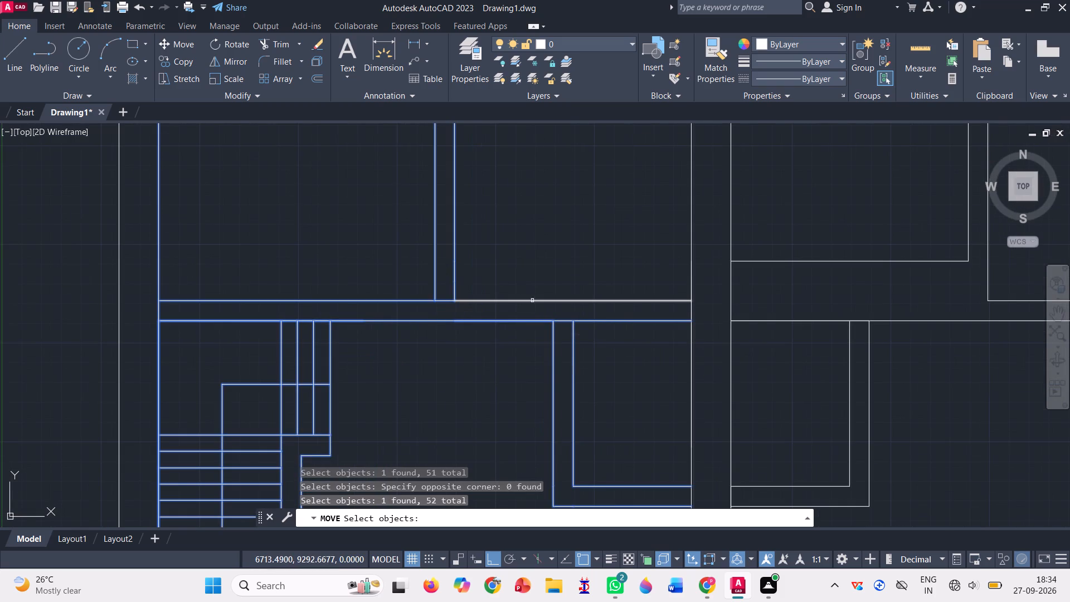
click(532, 299)
click(619, 299)
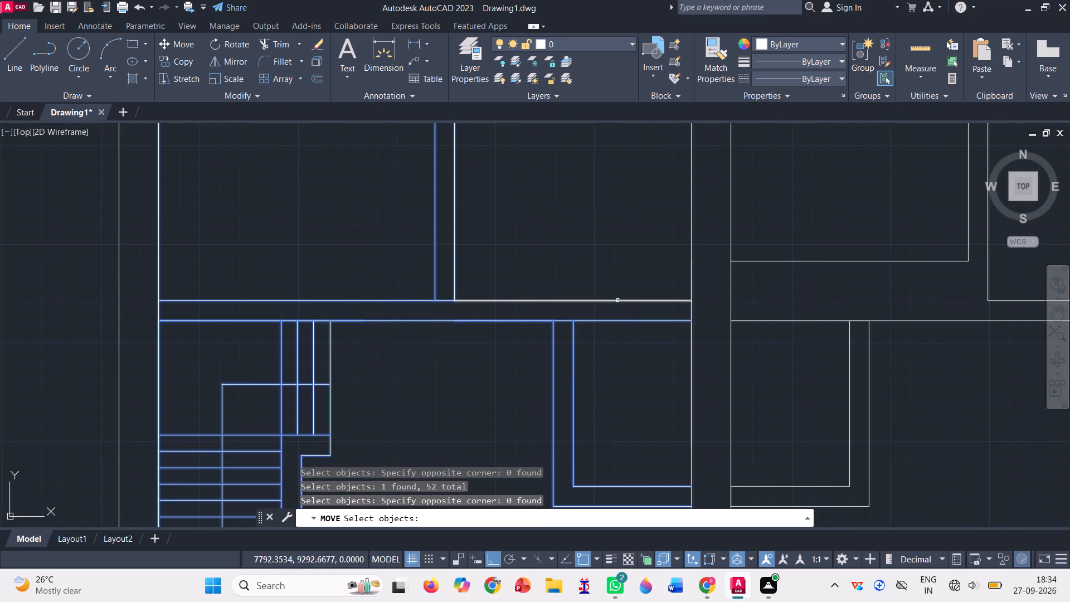
click(617, 302)
Add the upper-right rooms' partition lines and the horizontal inner wall lines right of the central wall to the Move selection.
scroll(597, 304, down, 2)
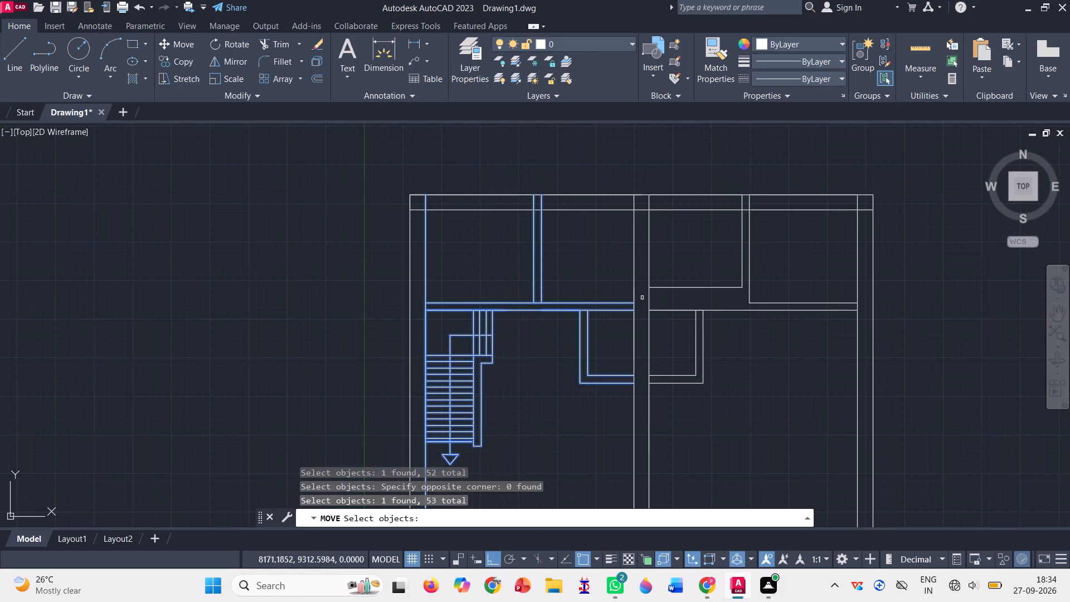
scroll(699, 288, up, 1)
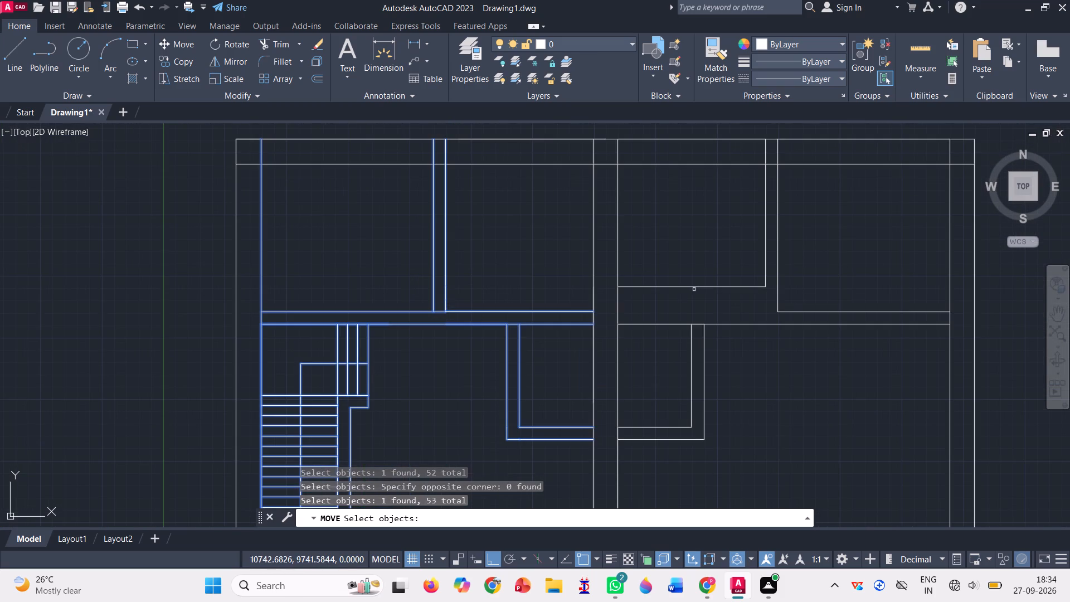
click(716, 288)
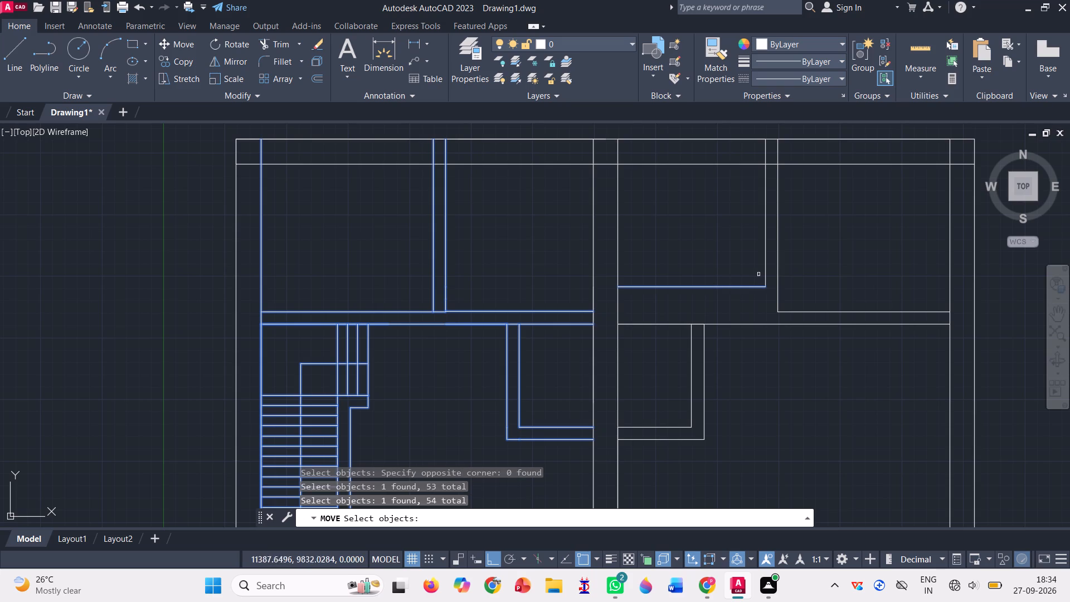
click(765, 258)
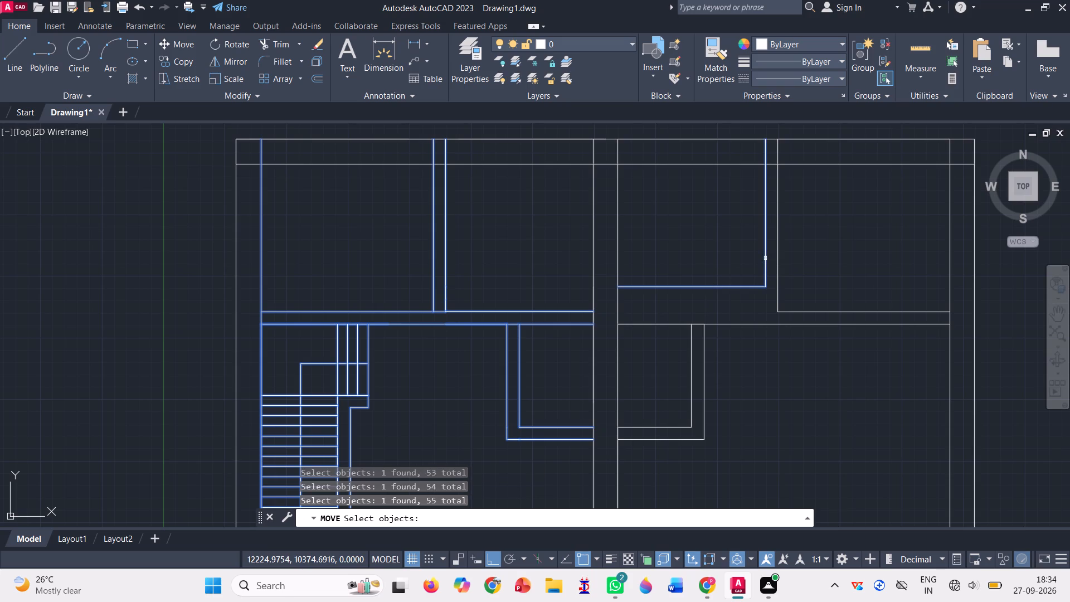
click(775, 263)
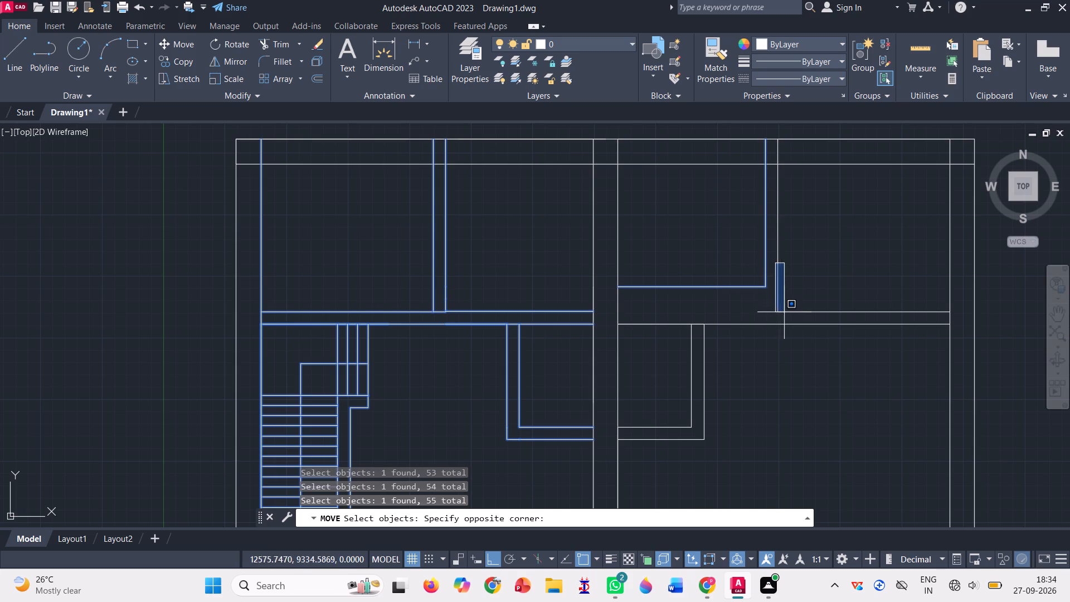
click(784, 312)
click(776, 312)
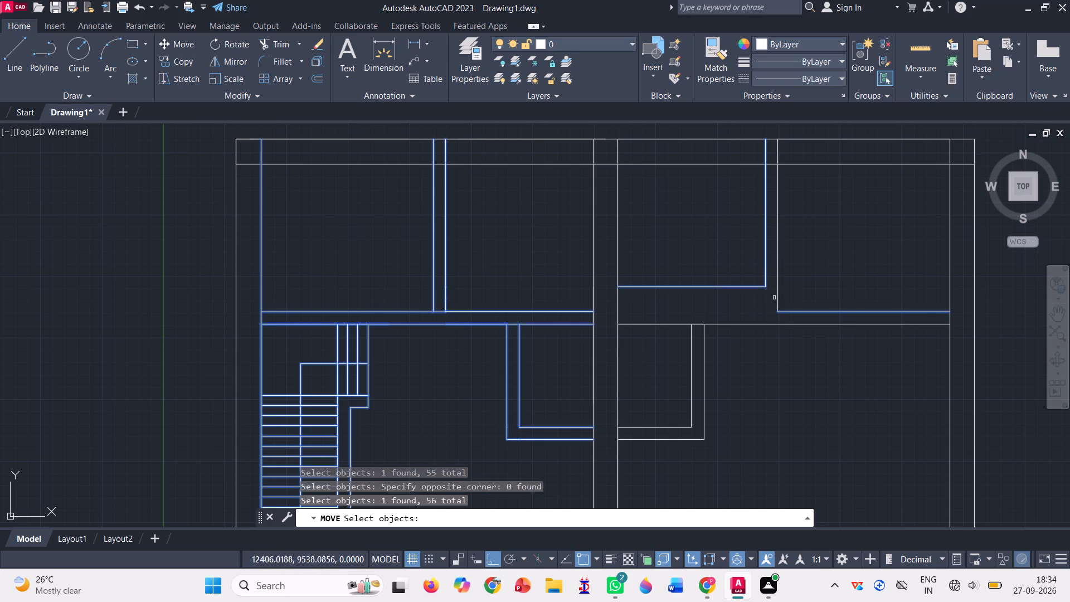
click(777, 294)
click(748, 327)
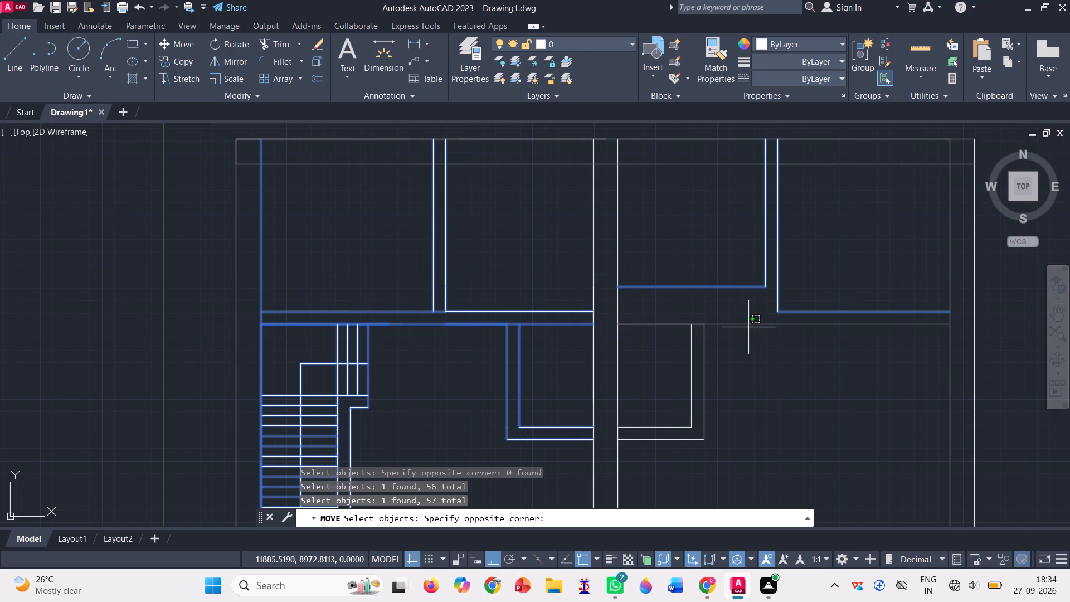
click(750, 321)
click(748, 323)
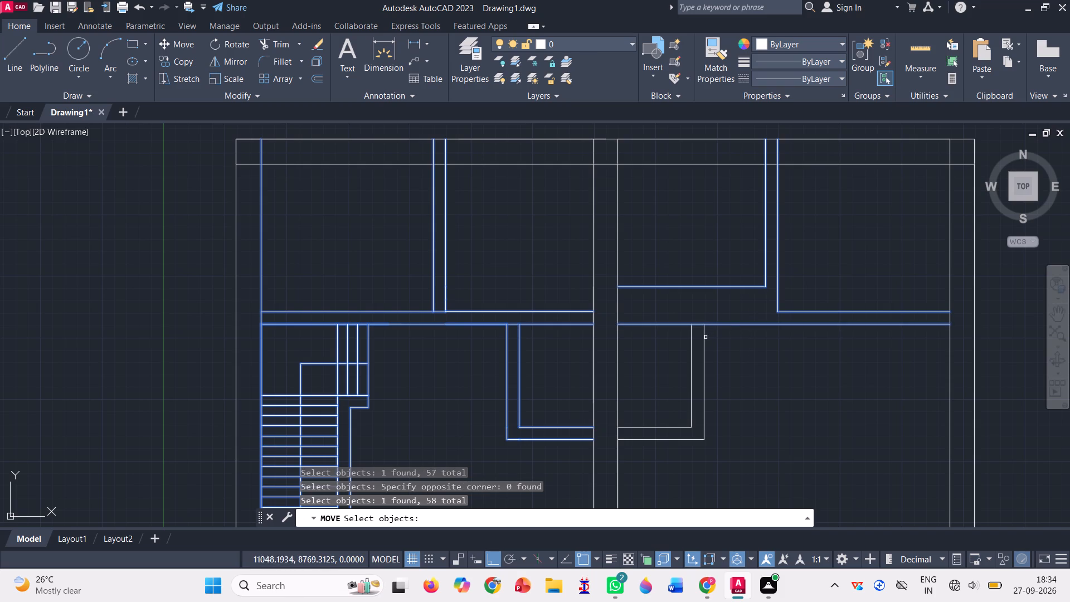
Add the vertical and horizontal wall lines of the small room right of the central wall to the Move selection.
click(704, 336)
click(691, 343)
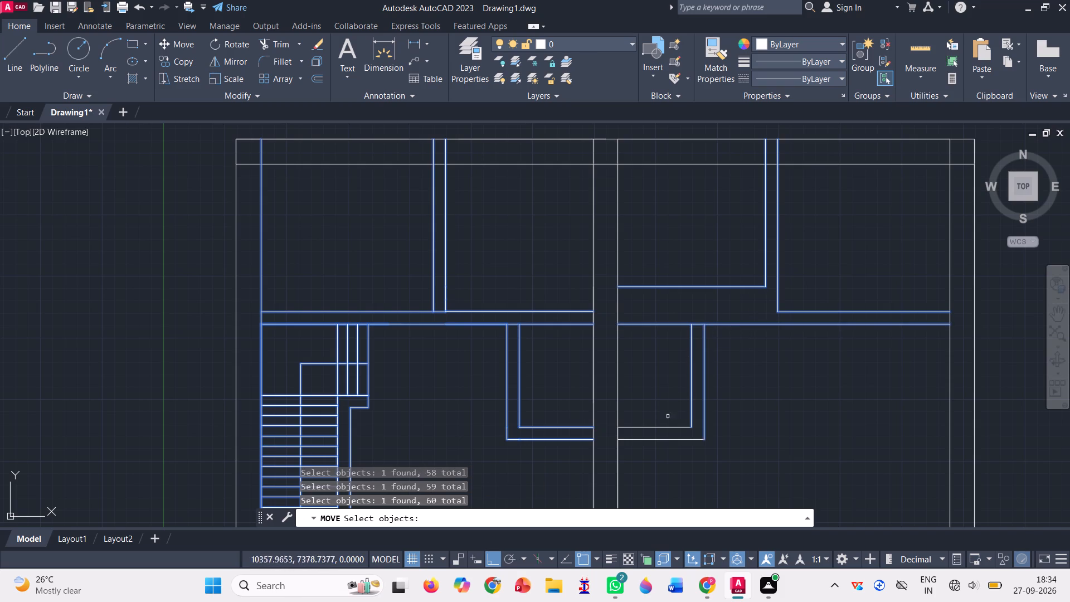
scroll(655, 436, up, 4)
click(649, 458)
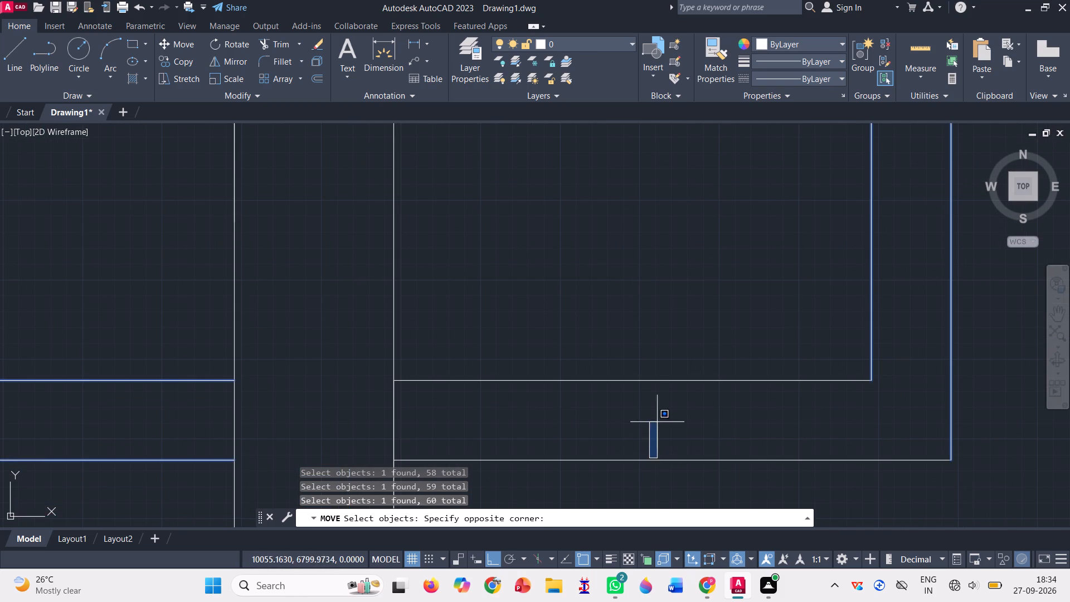
click(665, 377)
click(678, 382)
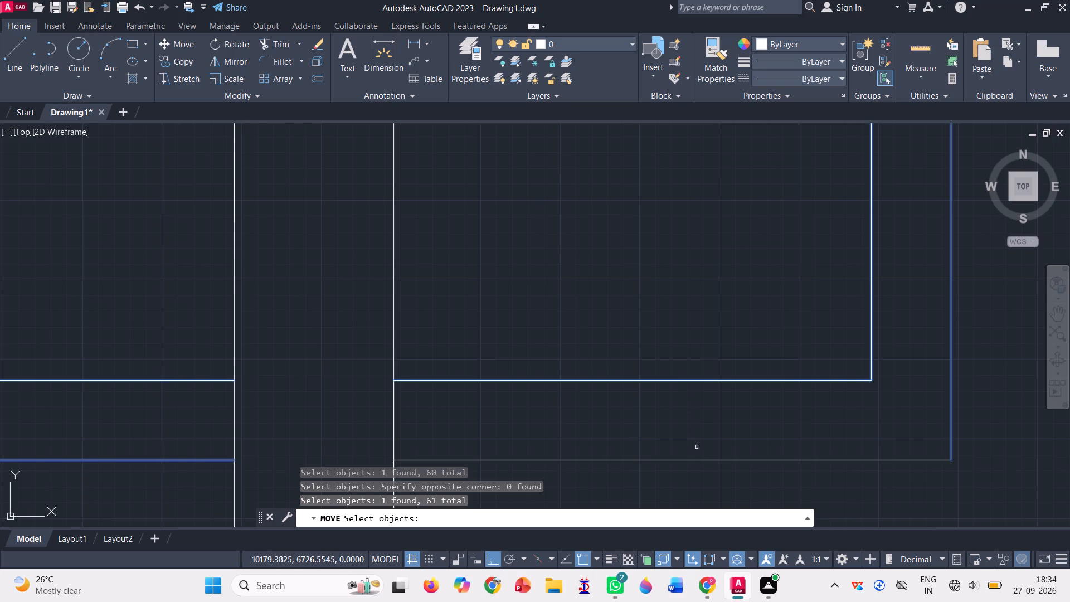
click(696, 463)
click(701, 454)
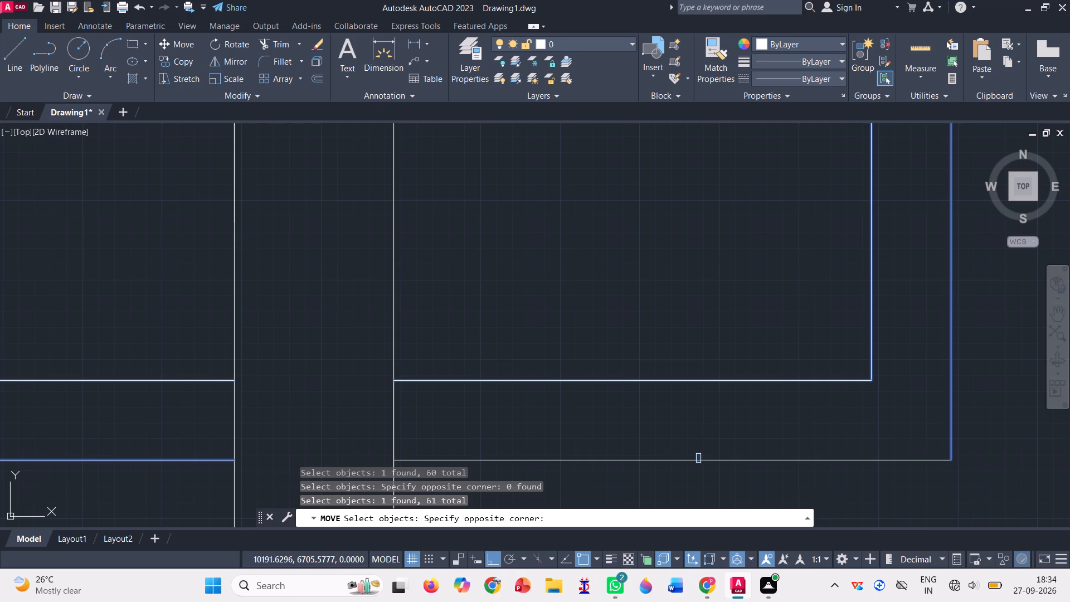
click(702, 460)
scroll(653, 370, down, 5)
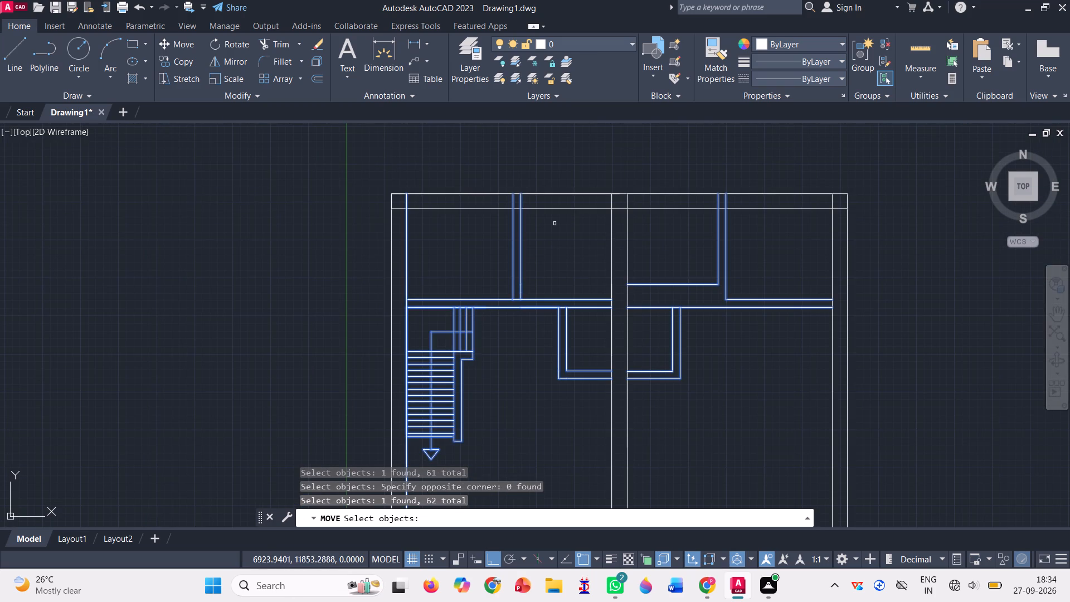
Move the selected interior elements straight down from the top wall's outer line to its inner line, using the left wall's inner corner as base point.
key(Return)
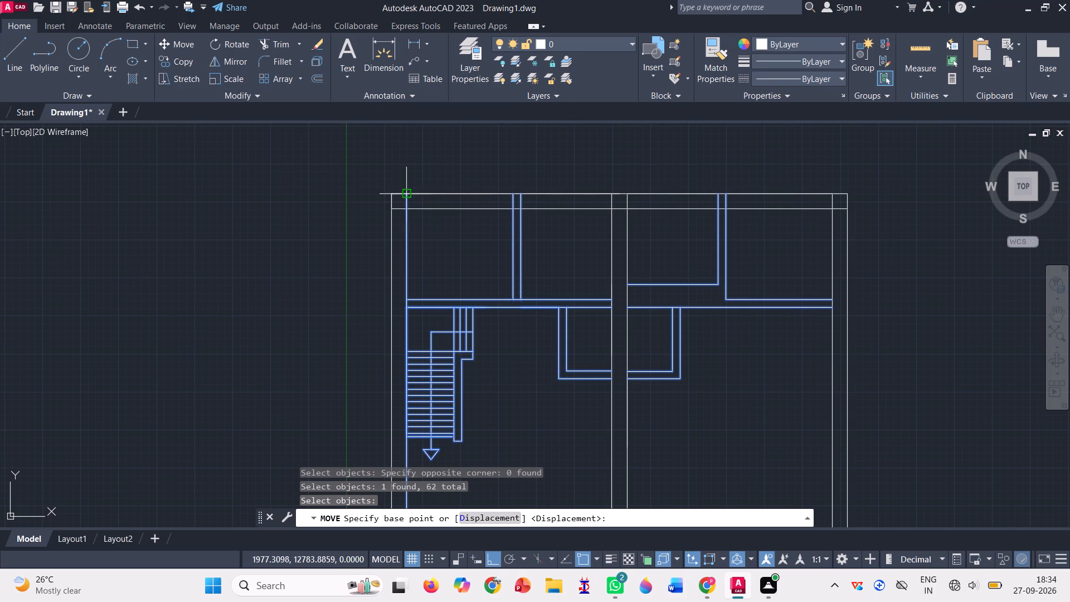
click(403, 196)
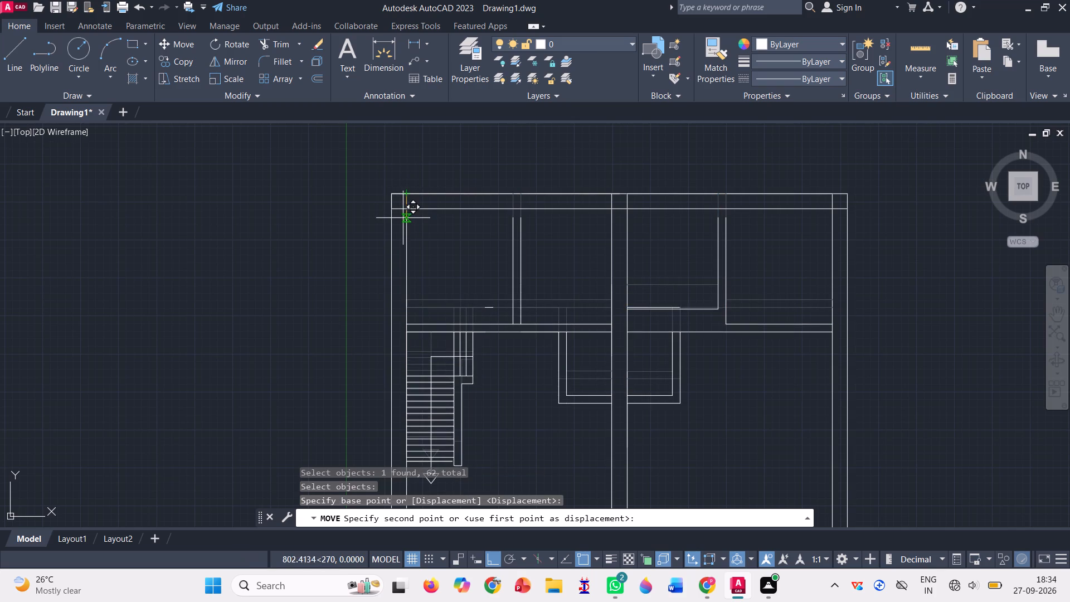
scroll(406, 215, up, 4)
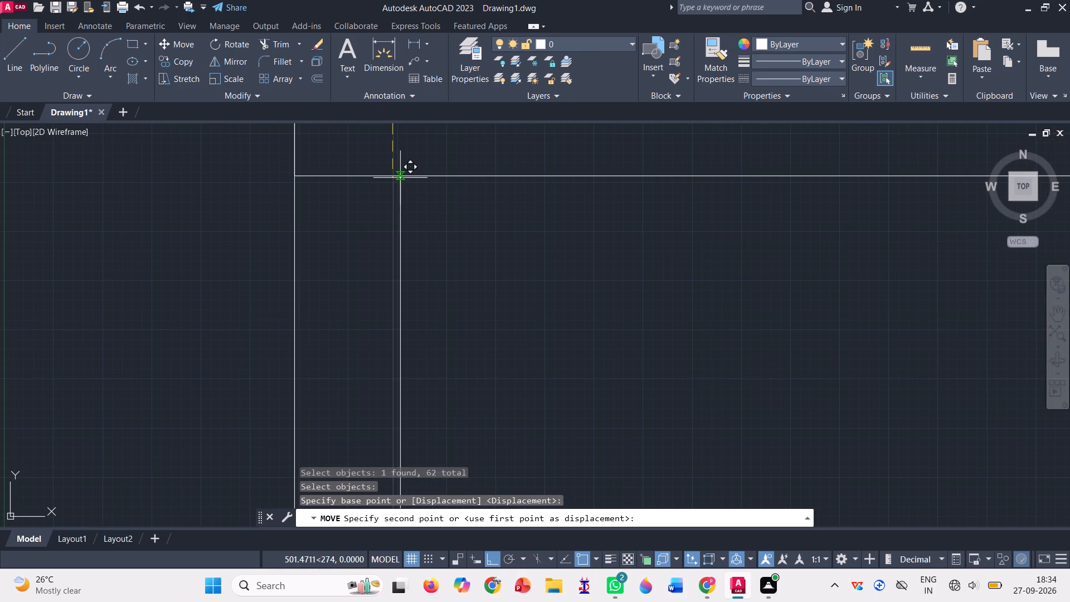
click(395, 174)
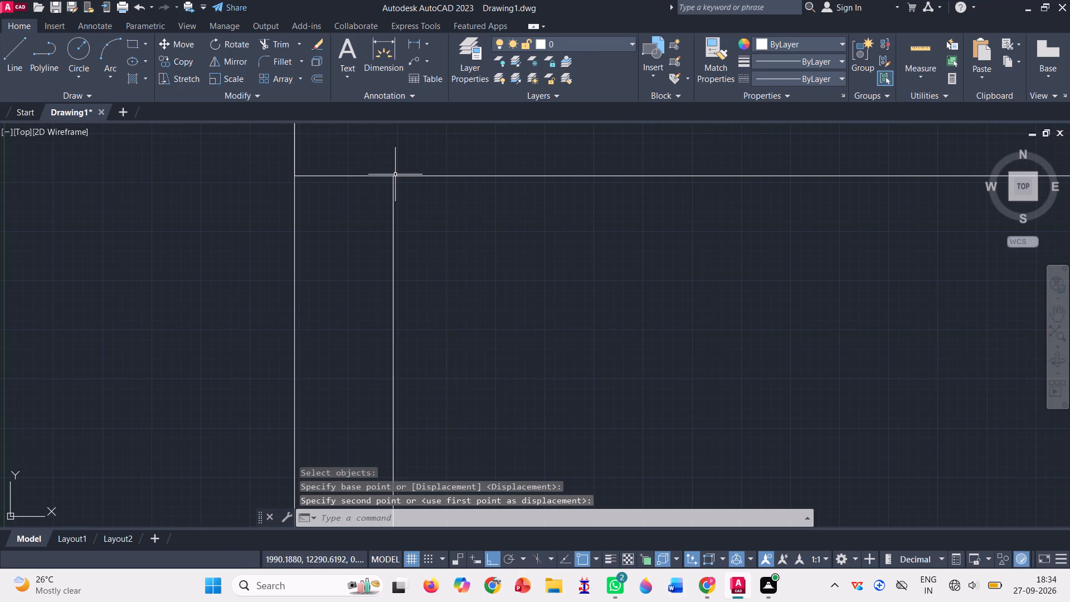
Trim away the stray short horizontal line above the inner wall, near the upper-left partition.
scroll(395, 174, down, 6)
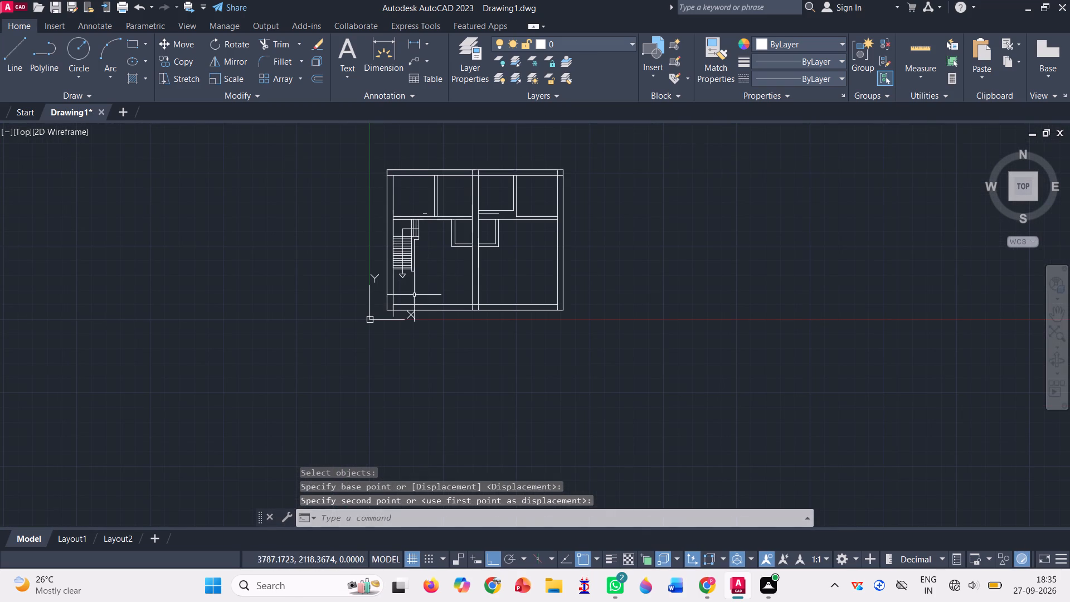
scroll(612, 213, up, 1)
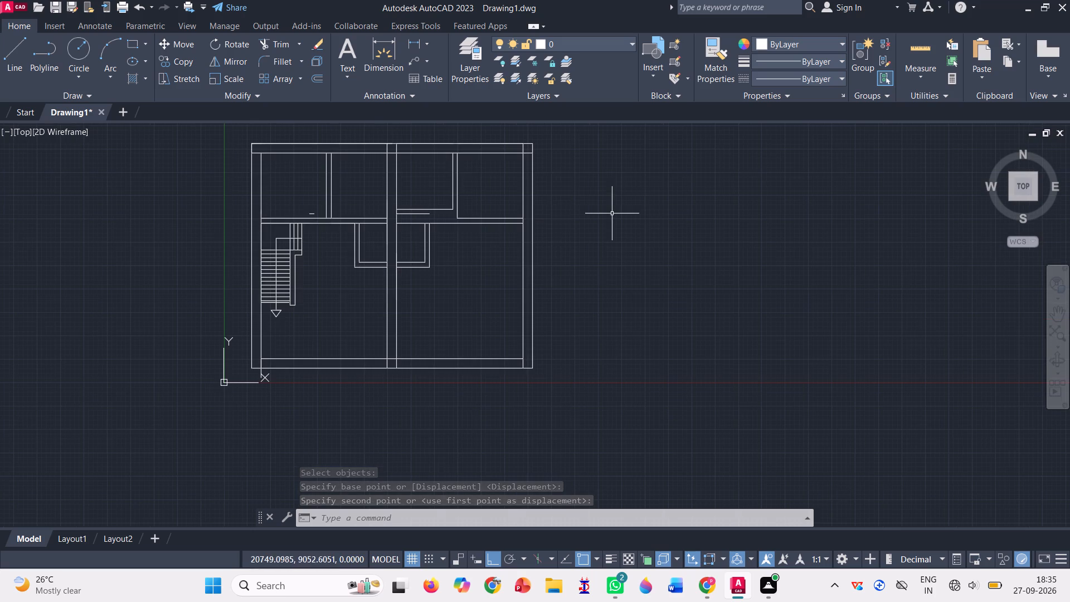
scroll(408, 168, up, 1)
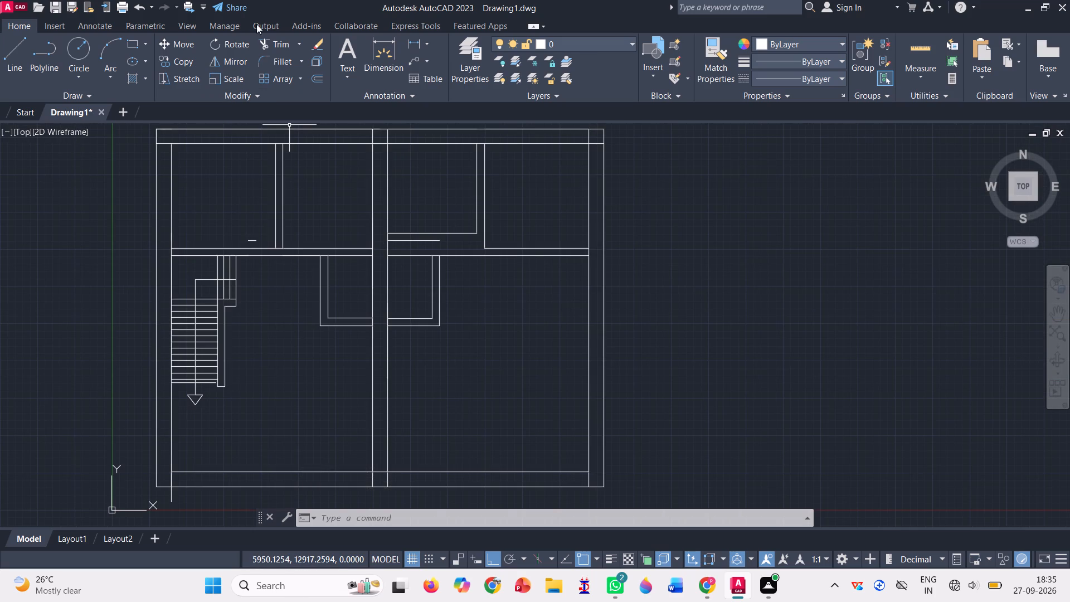
click(274, 47)
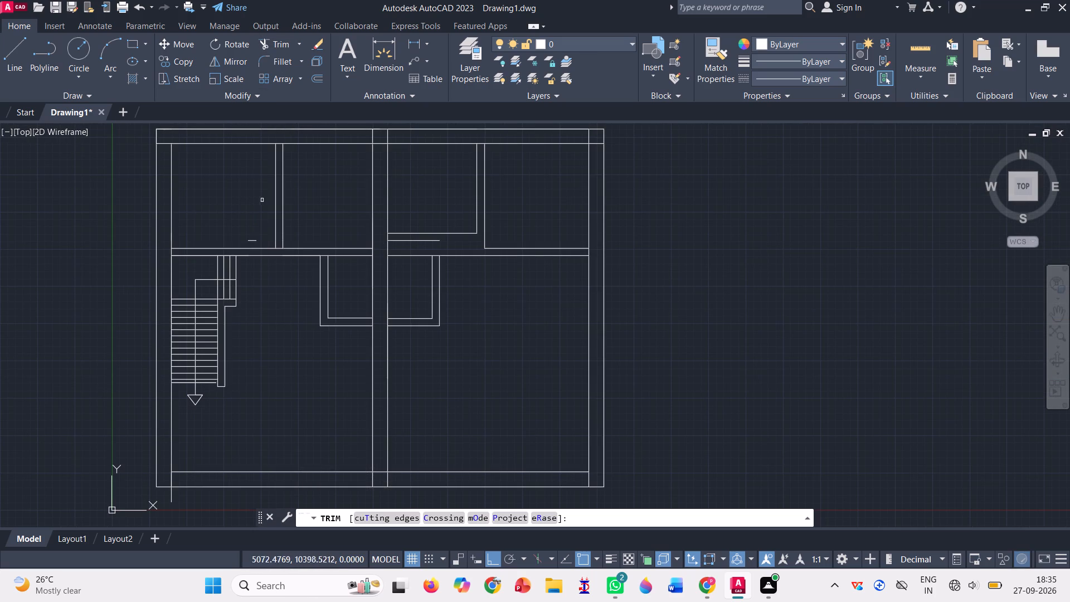
scroll(260, 241, up, 3)
drag(217, 240, 232, 234)
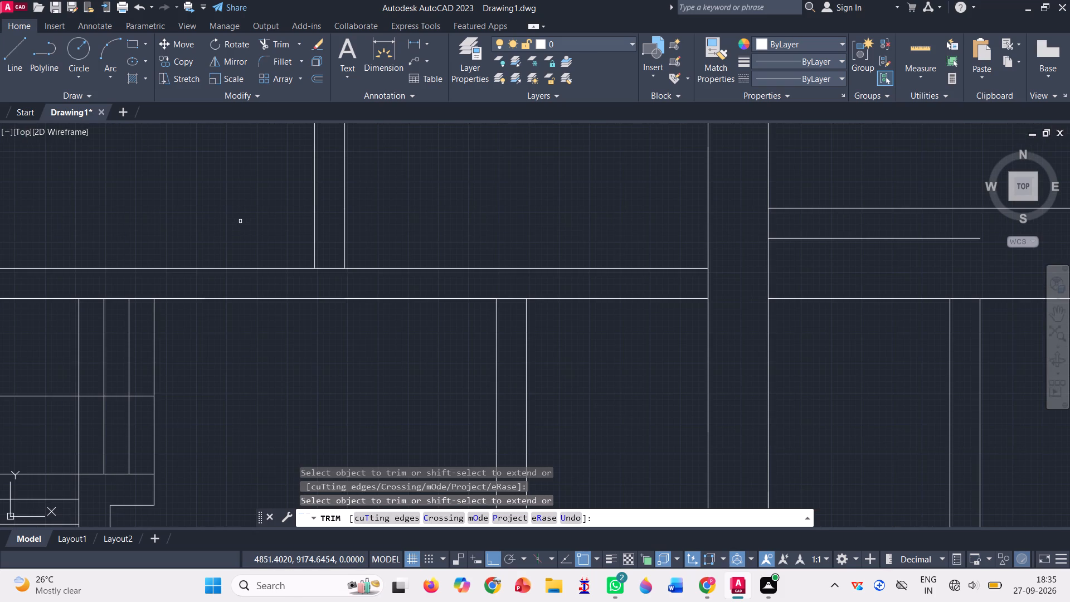
Draw a 1500 line extending the short horizontal line right of the central wall to the upper-right partition's outer line.
scroll(327, 205, down, 3)
scroll(419, 202, down, 2)
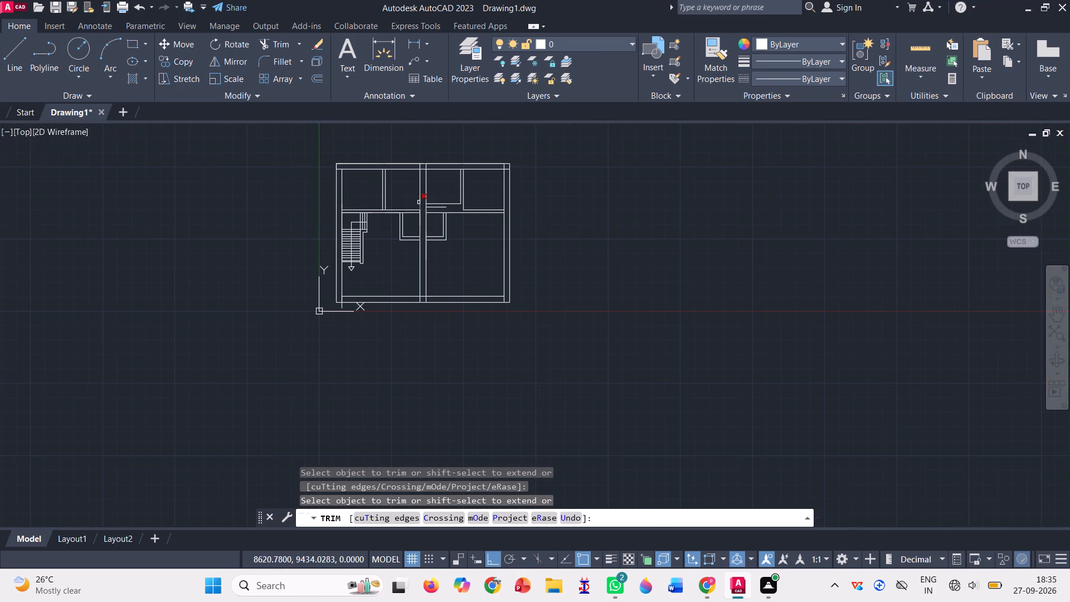
scroll(374, 185, up, 1)
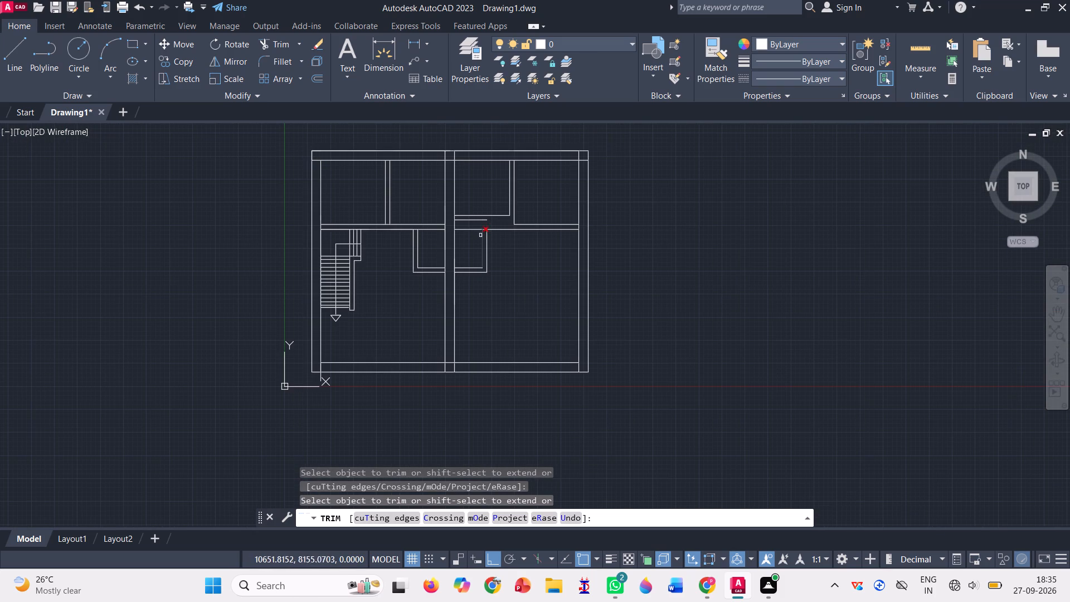
scroll(480, 213, up, 3)
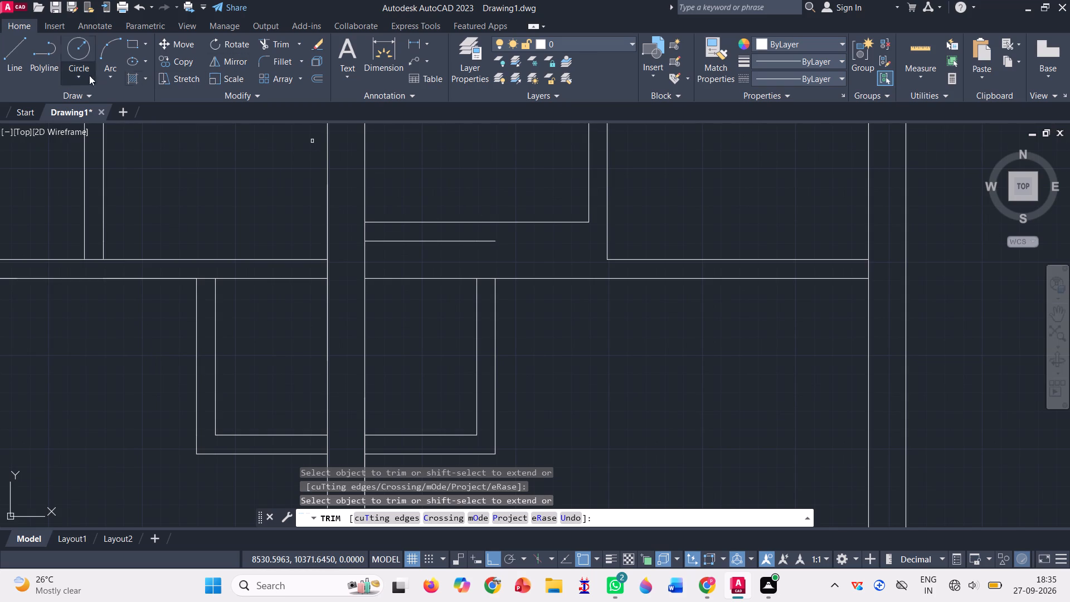
click(19, 62)
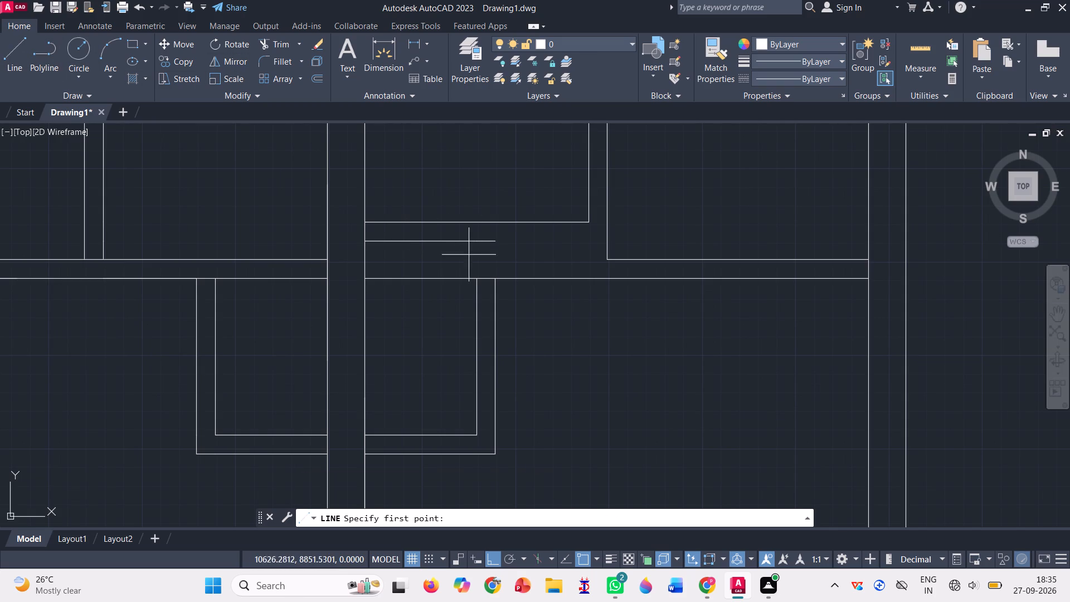
click(494, 239)
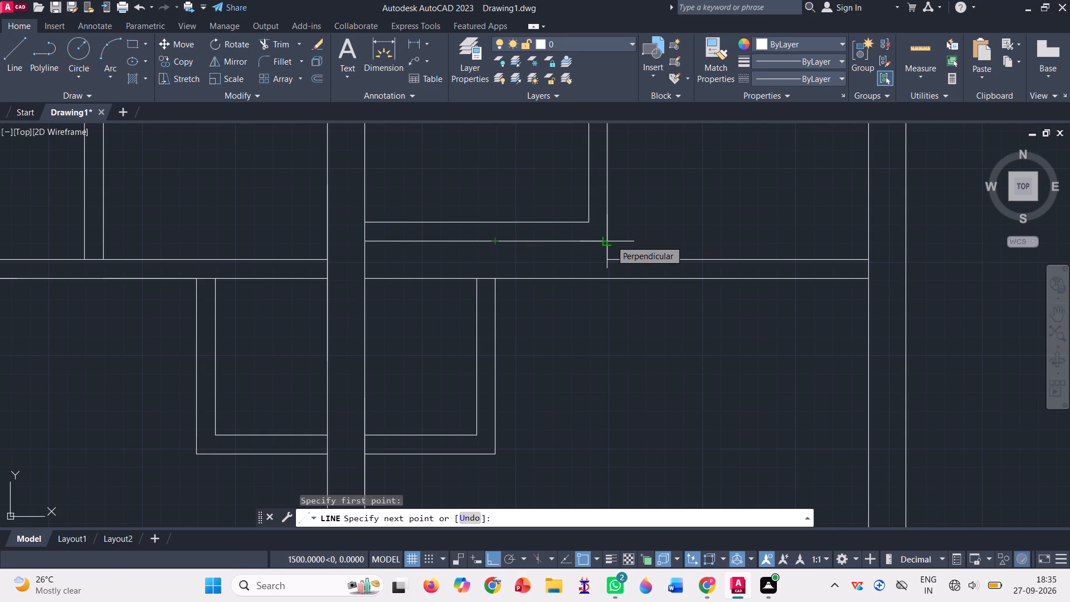
click(611, 240)
scroll(545, 284, down, 3)
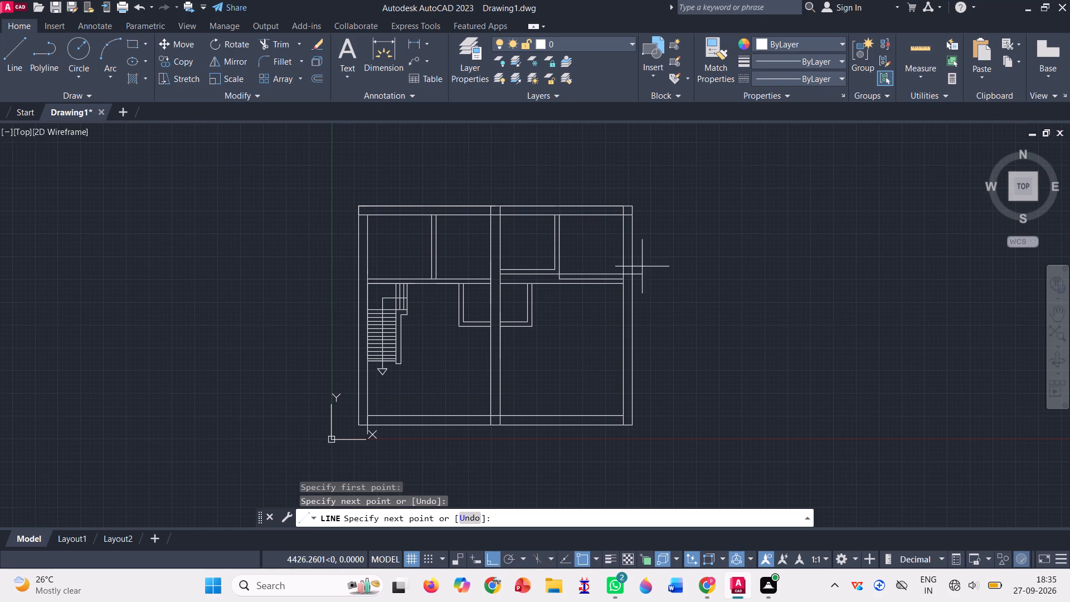
key(Return)
Draw a 3250 line from the upper-right partition's lower corner back to the central wall, followed by a 250 segment up along it.
scroll(518, 236, up, 1)
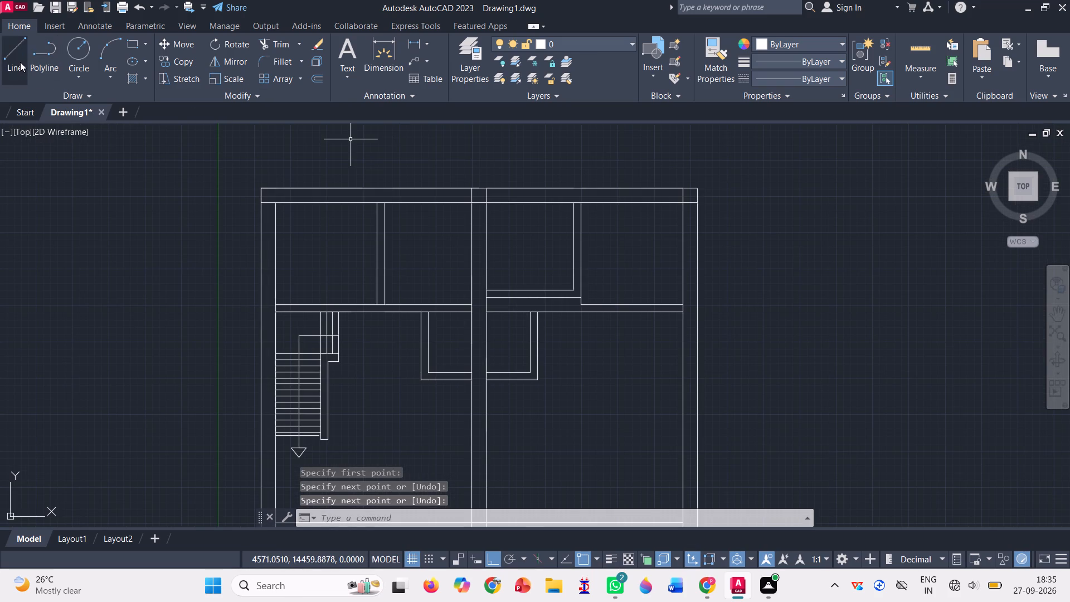
click(20, 62)
scroll(510, 309, up, 2)
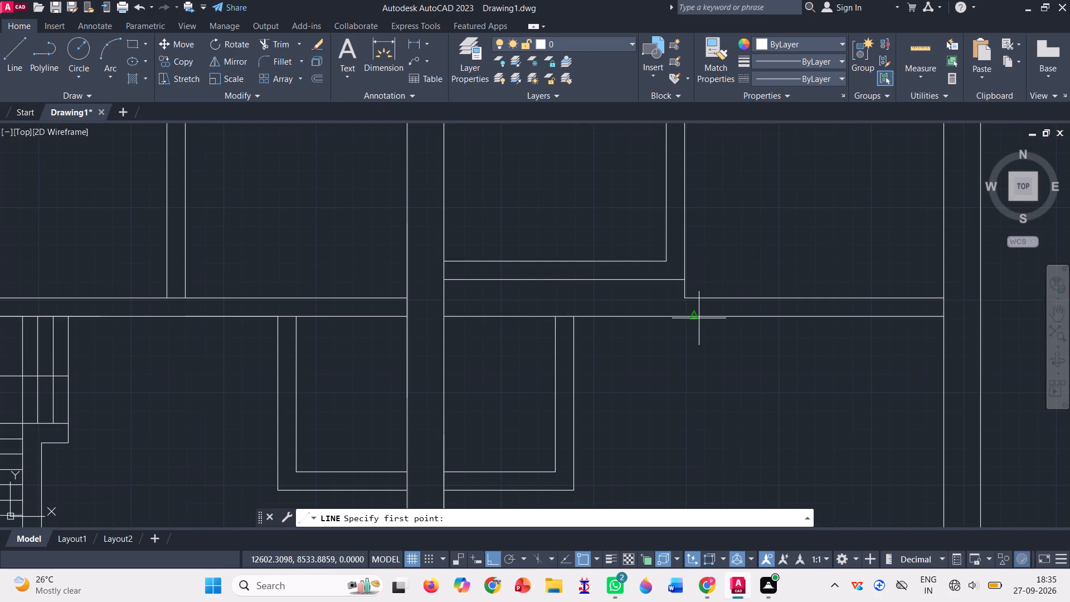
click(685, 295)
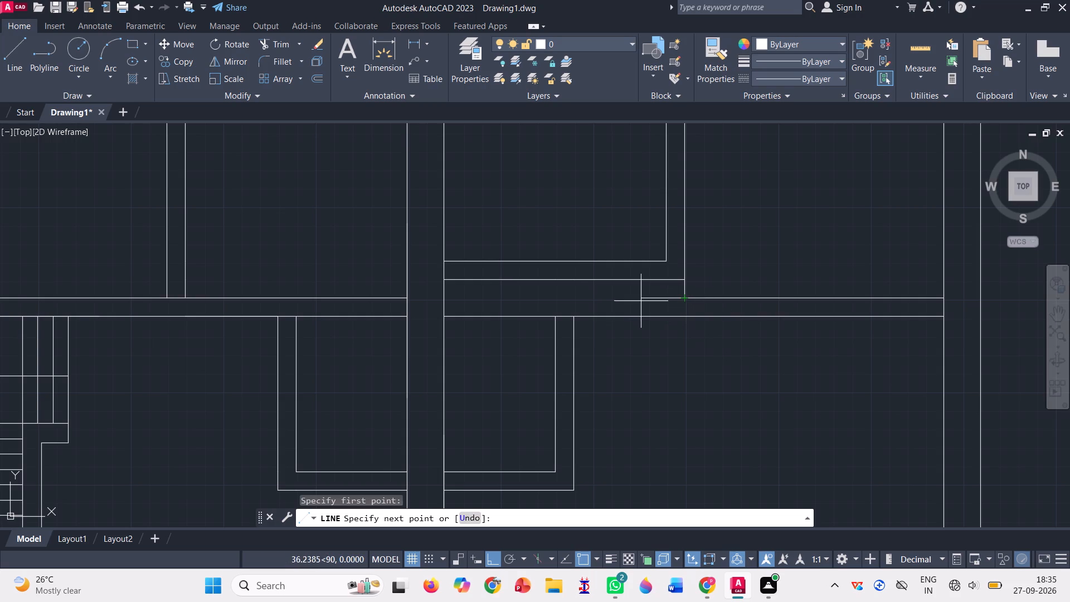
click(445, 299)
text(250)
key(Return)
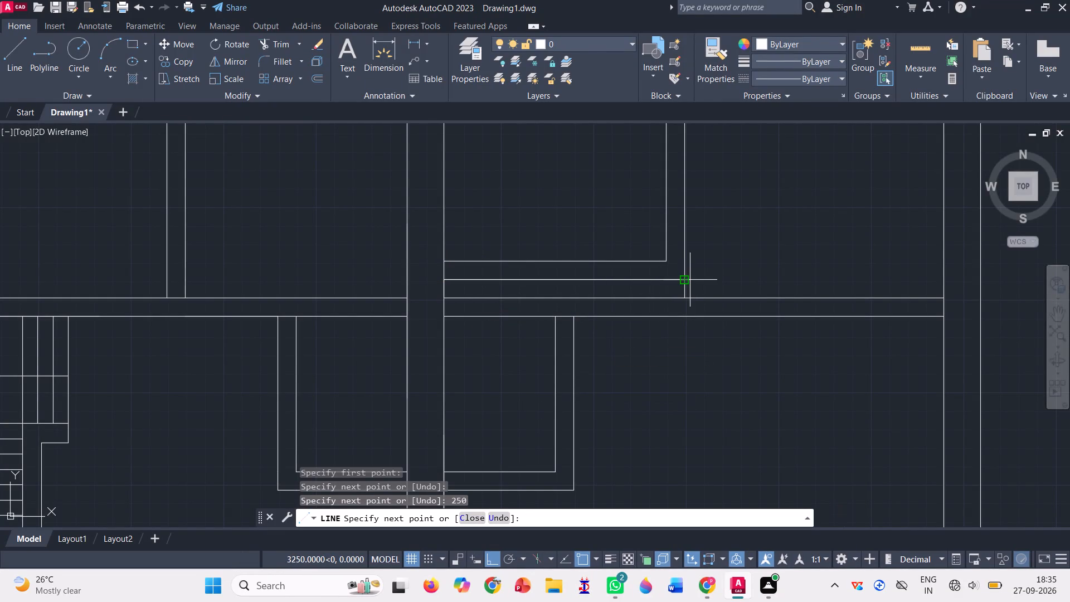
key(Escape)
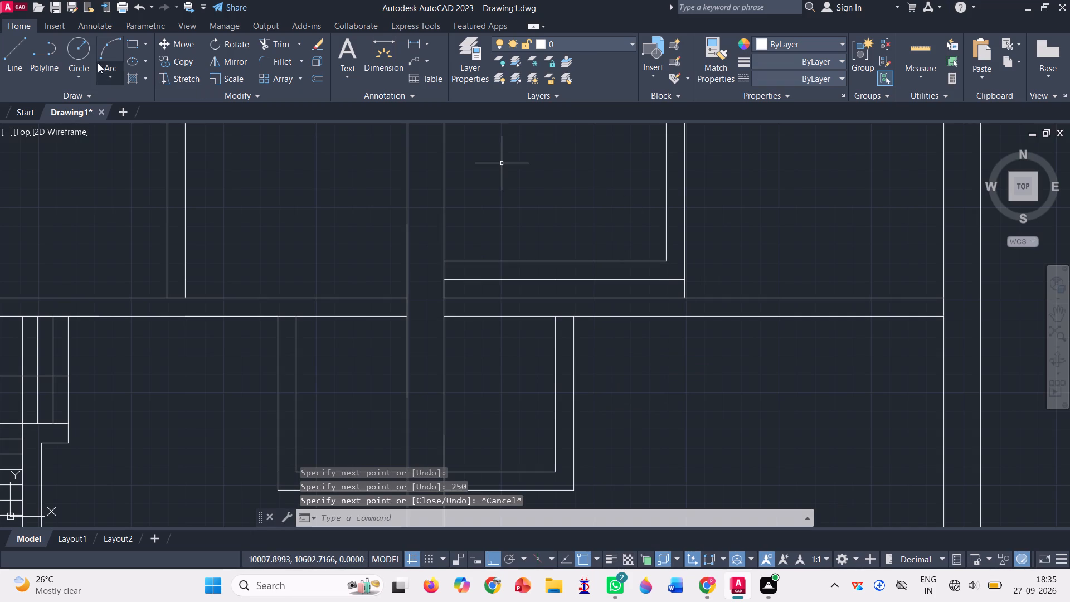
Draw a vertical line extending the upper-right partition's inner line down to the next horizontal line.
click(18, 59)
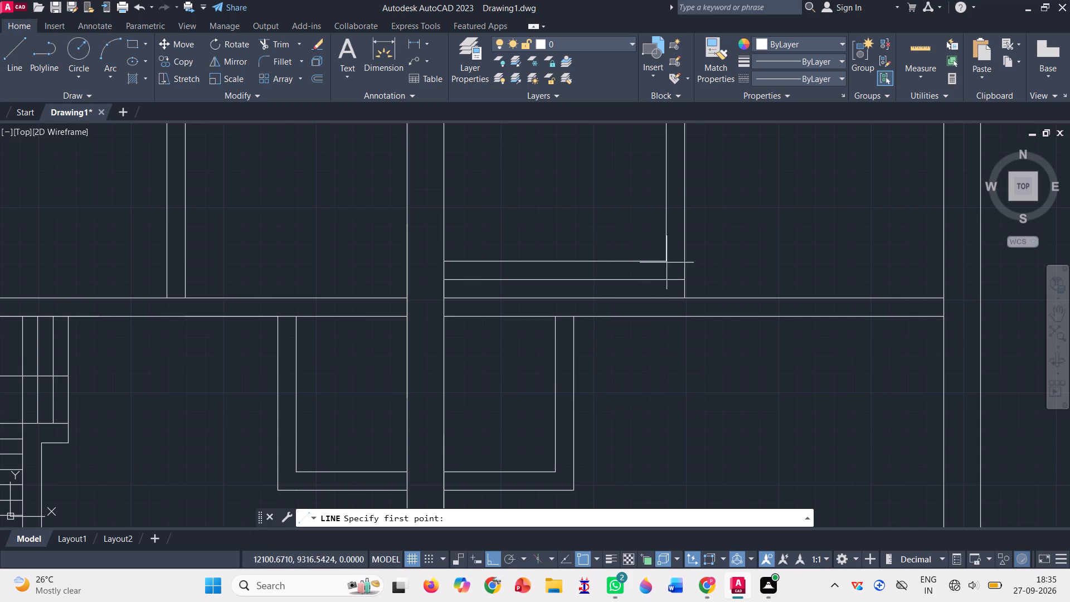
scroll(663, 266, up, 3)
click(662, 245)
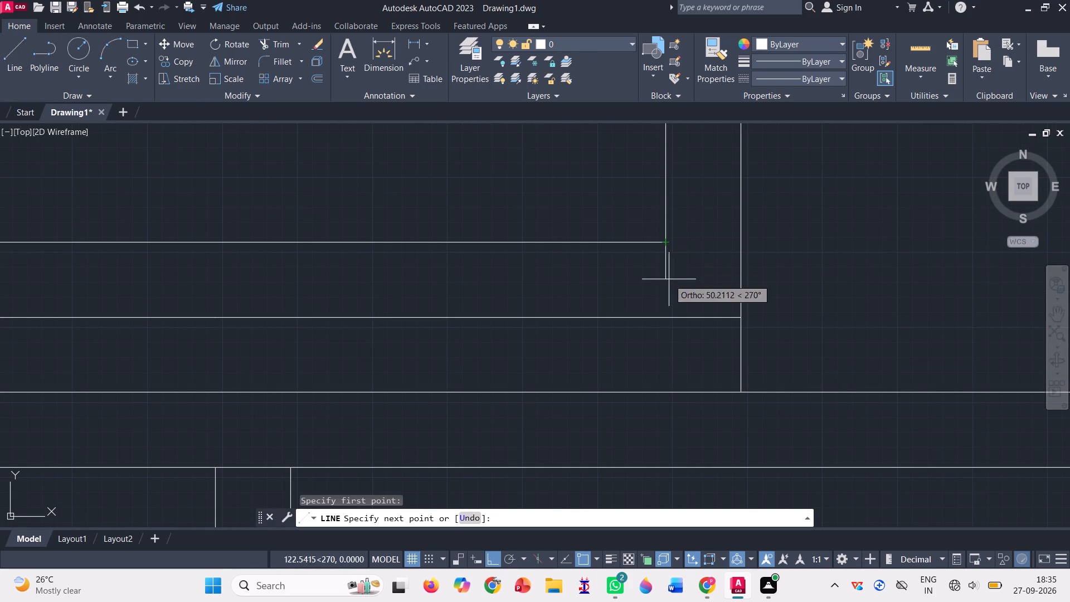
click(663, 319)
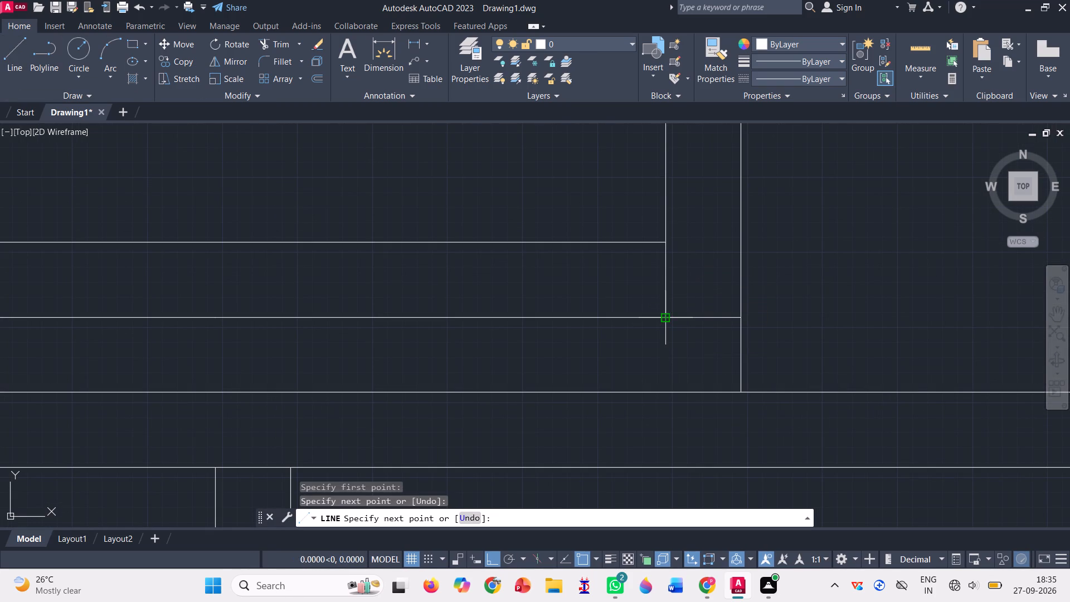
key(Return)
Erase the topmost of the horizontal lines between the central wall and the upper-right partition.
scroll(647, 258, down, 4)
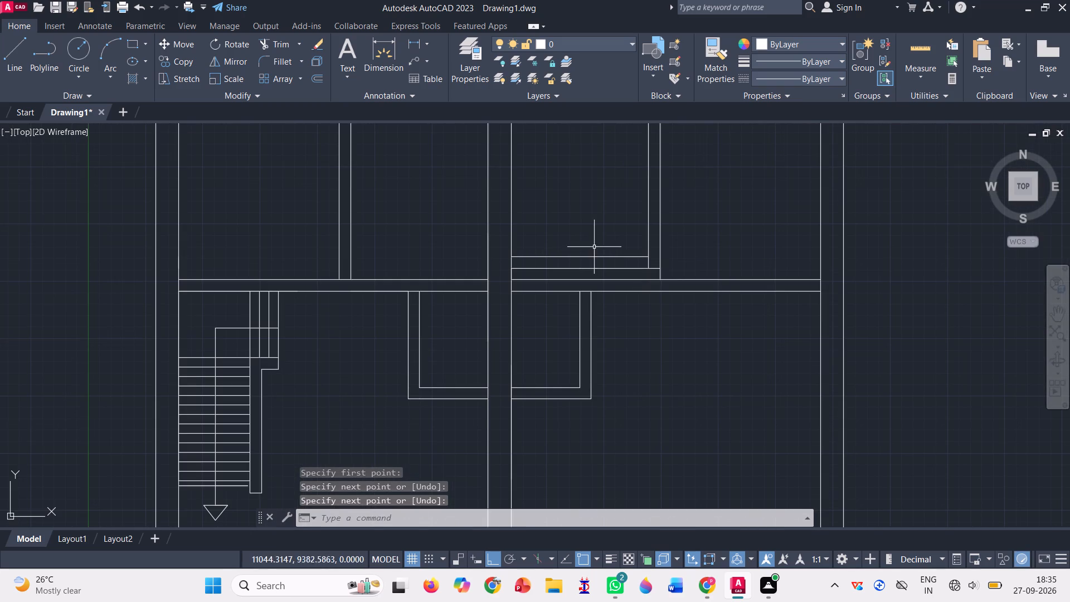
click(556, 255)
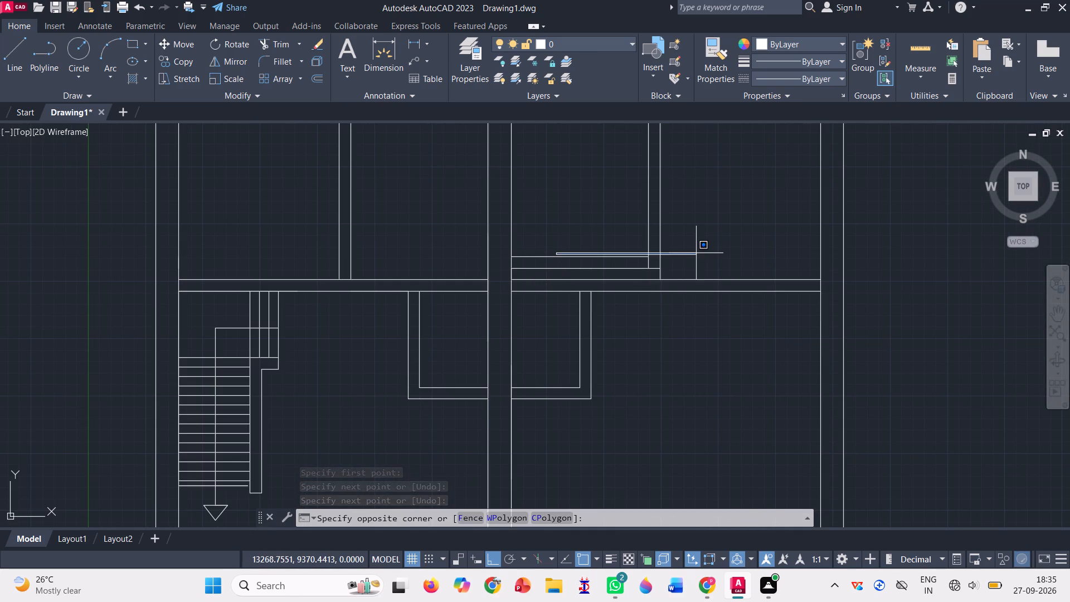
click(609, 264)
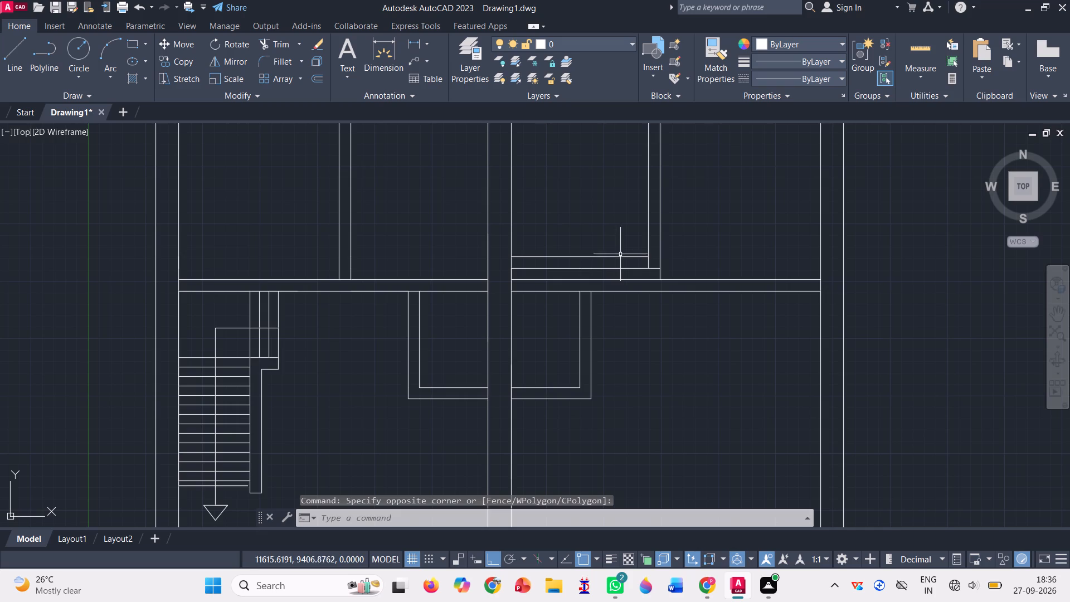
scroll(616, 260, up, 4)
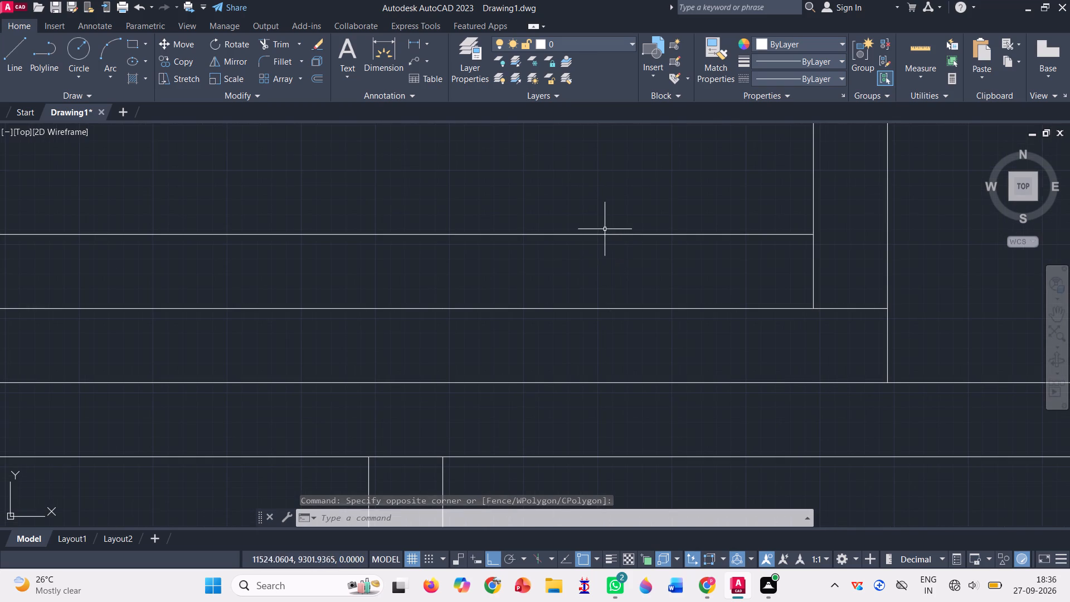
click(600, 233)
key(BackSpace)
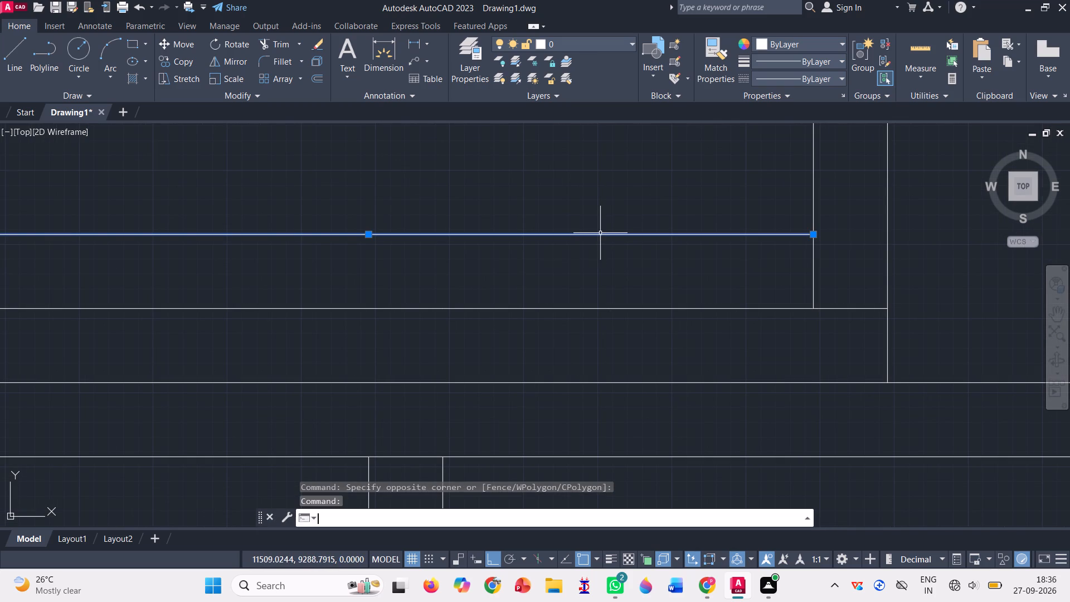
key(Delete)
scroll(600, 233, down, 4)
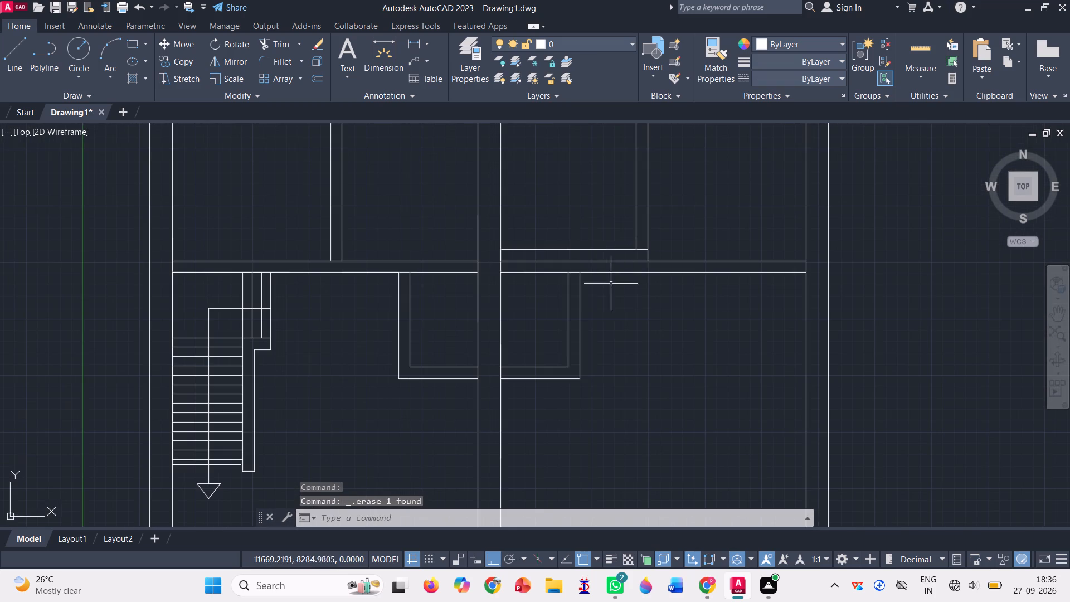
scroll(609, 309, down, 1)
scroll(589, 278, up, 2)
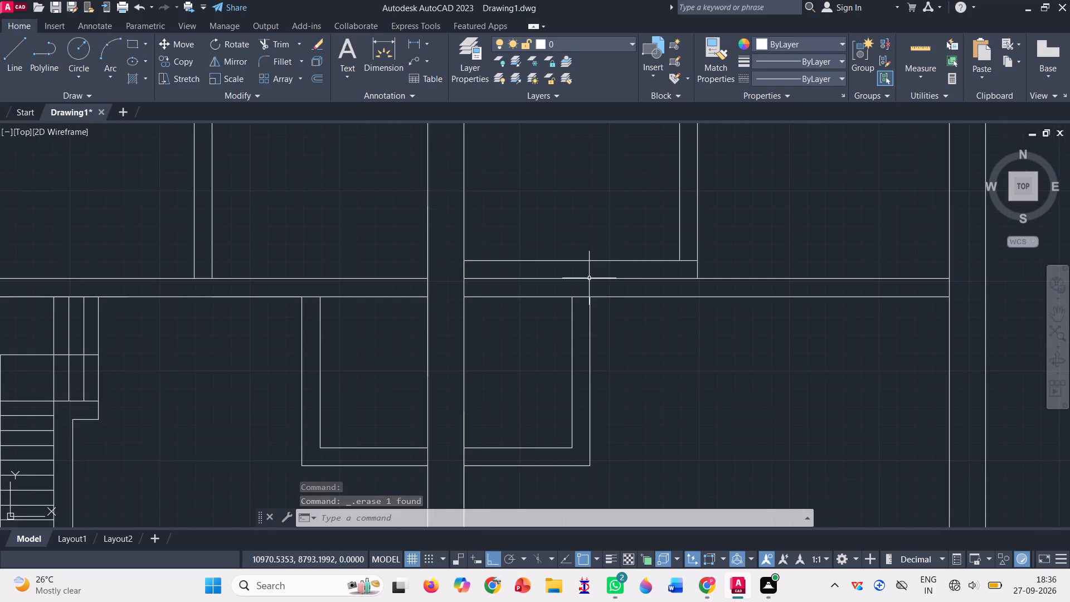
Erase the overlapping horizontal line segments just above the middle wall, between the central wall and the upper-right partition.
click(558, 261)
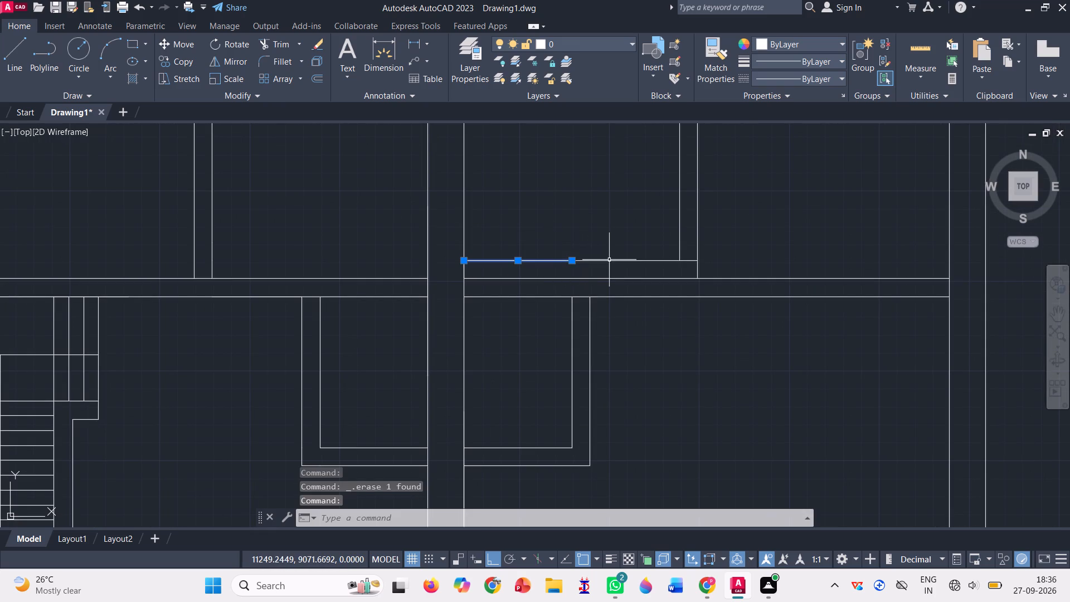
click(609, 260)
scroll(575, 265, up, 4)
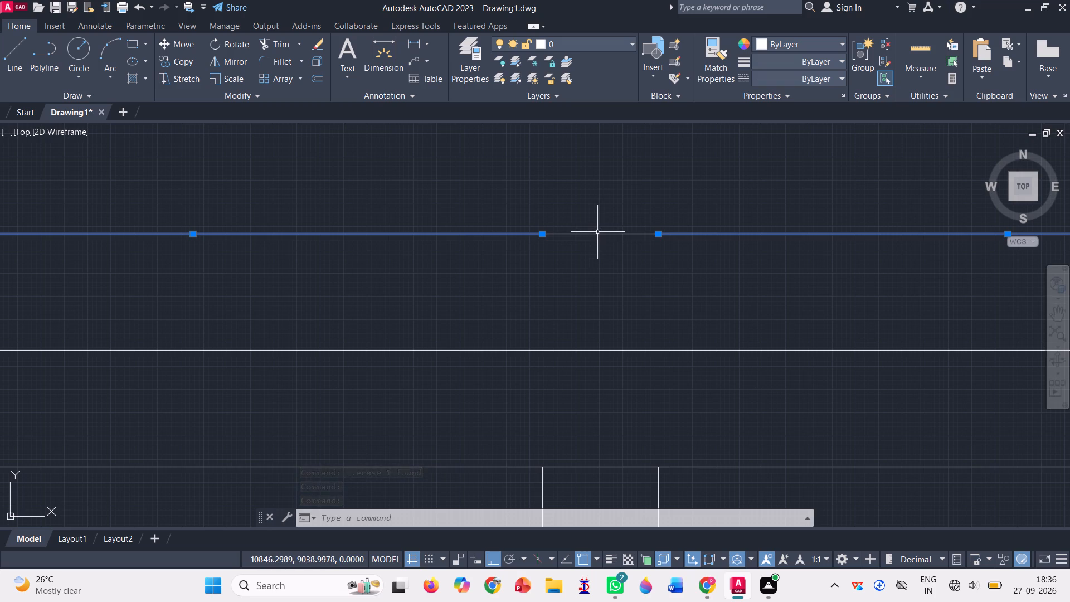
scroll(597, 234, up, 3)
click(597, 234)
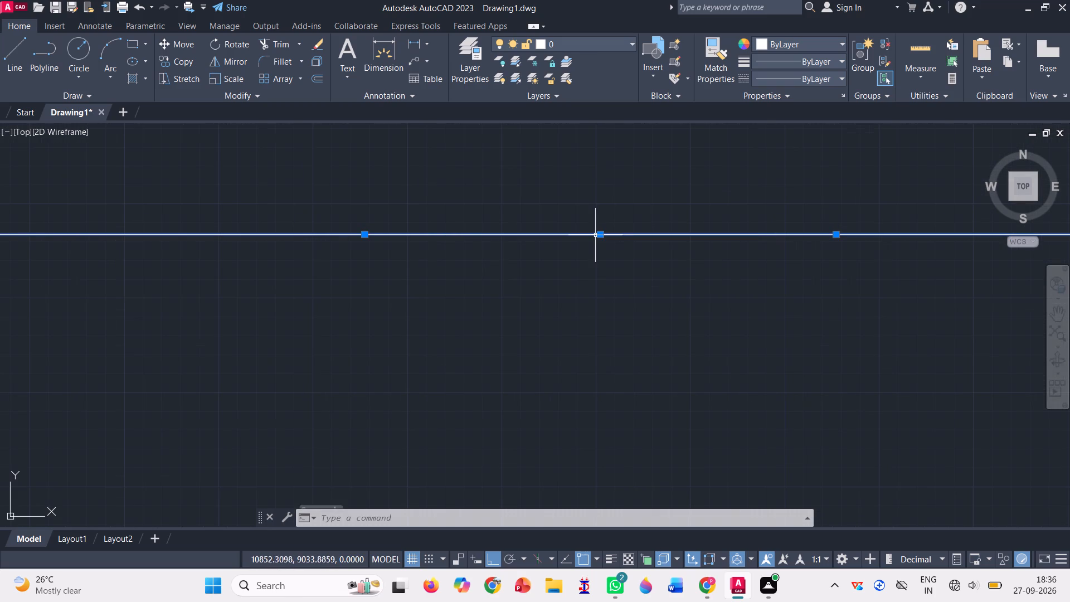
key(Delete)
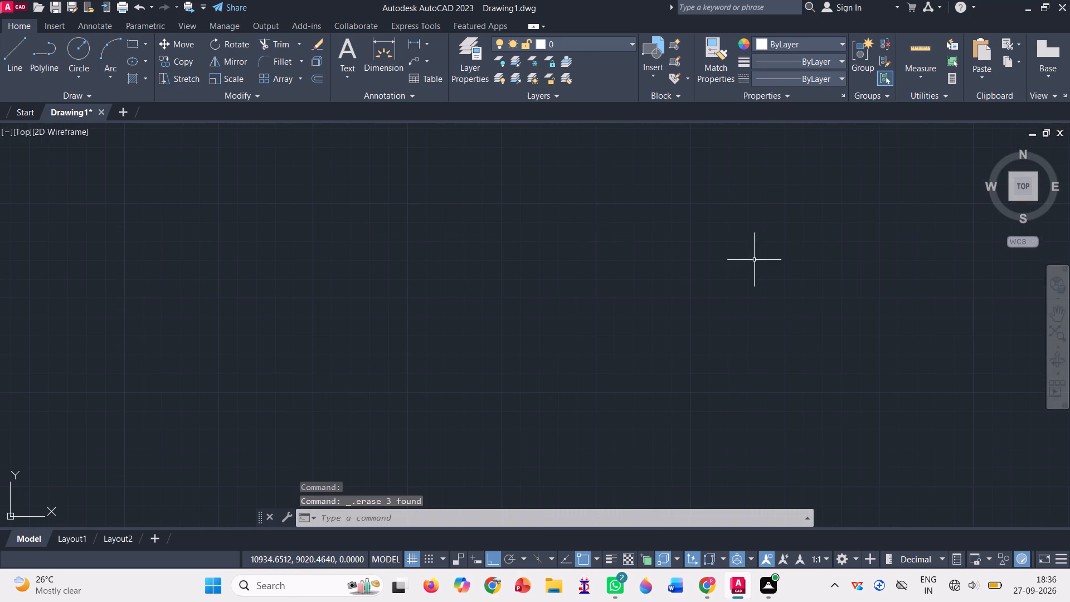
Draw a vertical line extending the upper-right partition's inner line down to the upper line of the middle wall.
scroll(553, 255, down, 5)
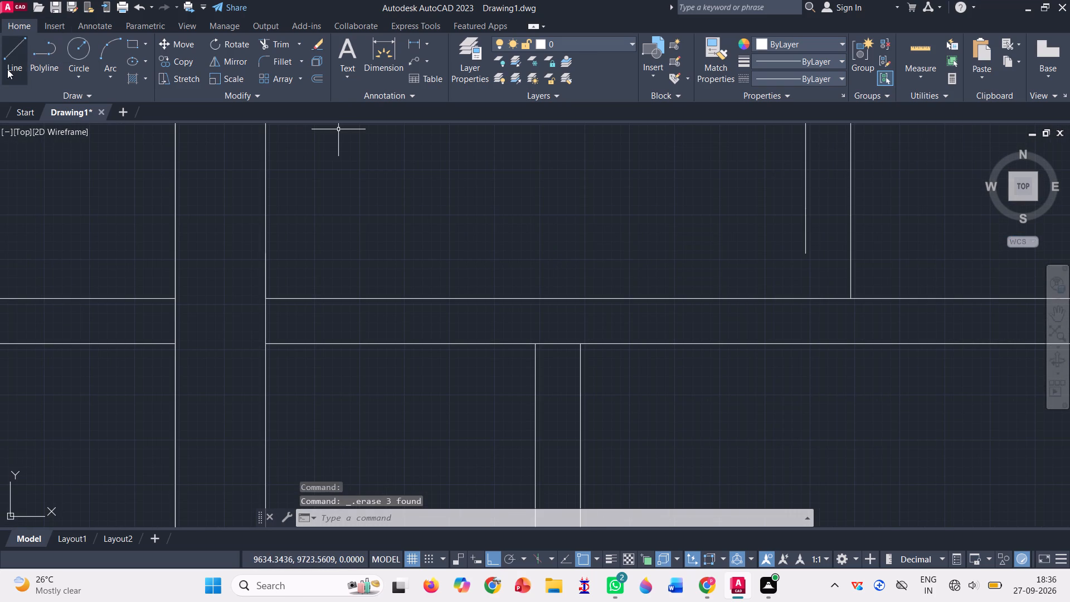
click(7, 69)
scroll(811, 269, up, 1)
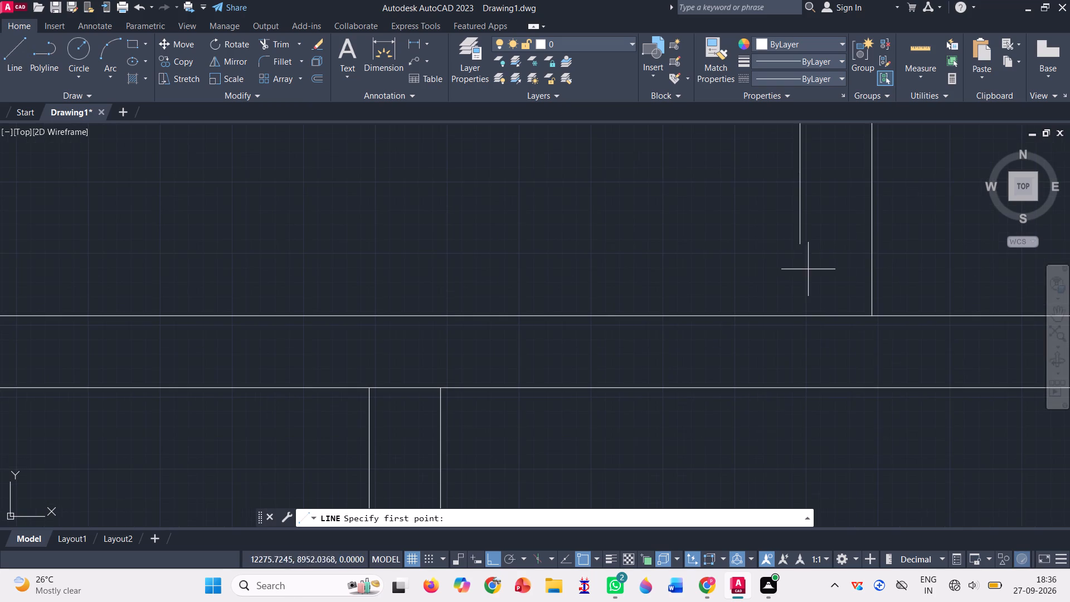
drag(802, 238, 801, 245)
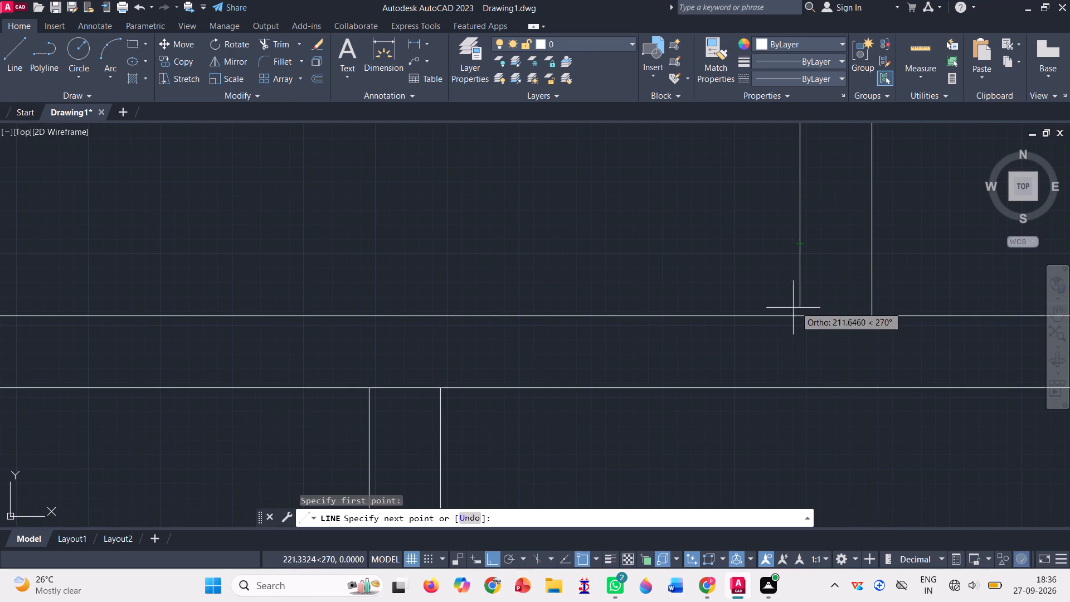
click(798, 319)
scroll(794, 319, down, 4)
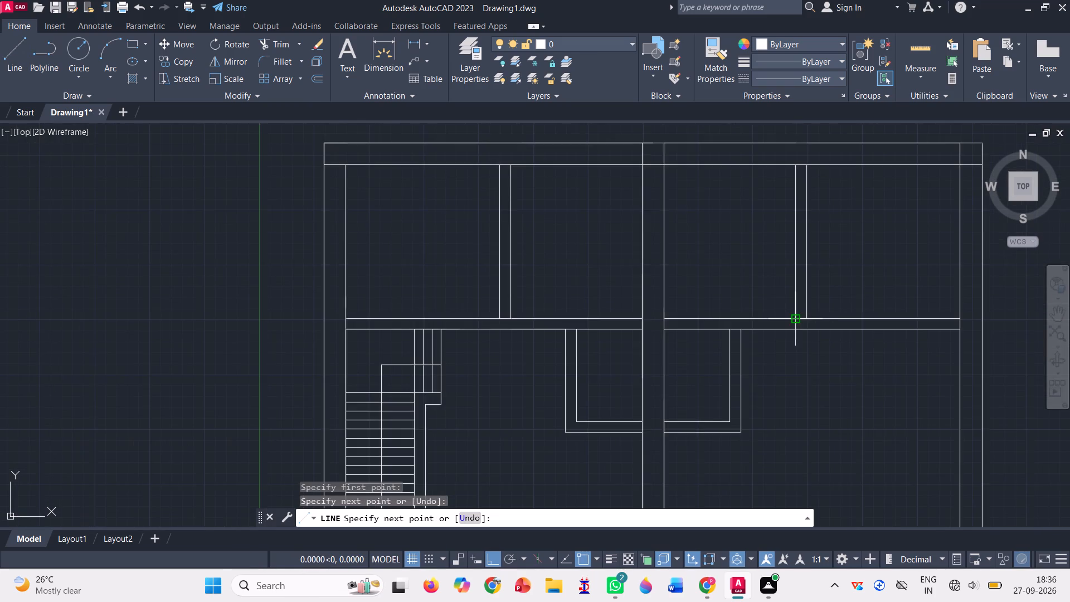
scroll(795, 319, down, 1)
key(Return)
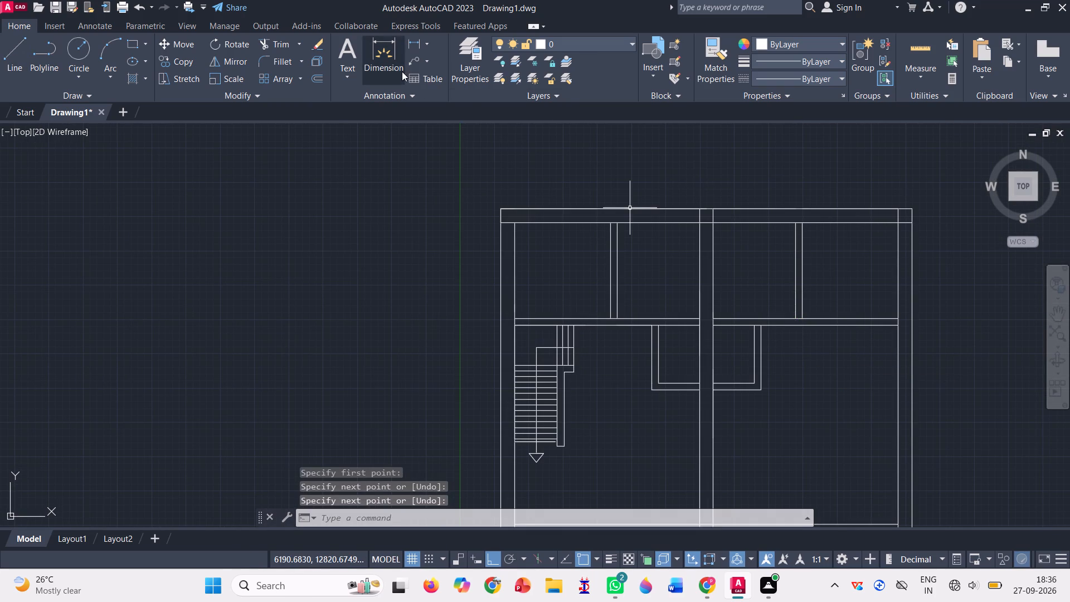
Trim away both halves of the surplus horizontal line below the staircase's lowest tread, on either side of the direction line.
scroll(402, 71, down, 1)
scroll(452, 163, down, 1)
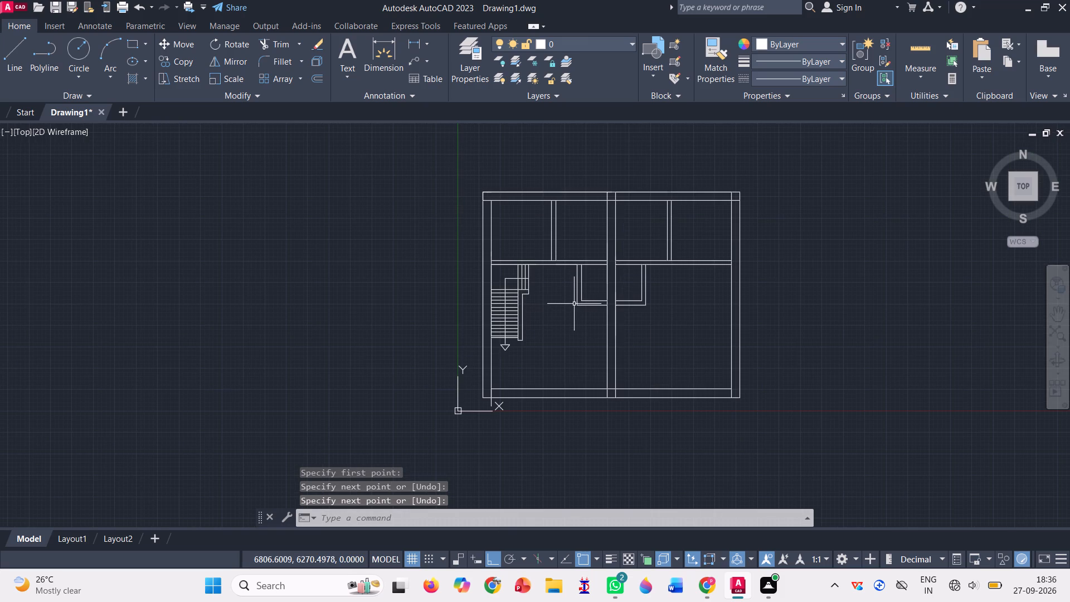
scroll(551, 306, up, 1)
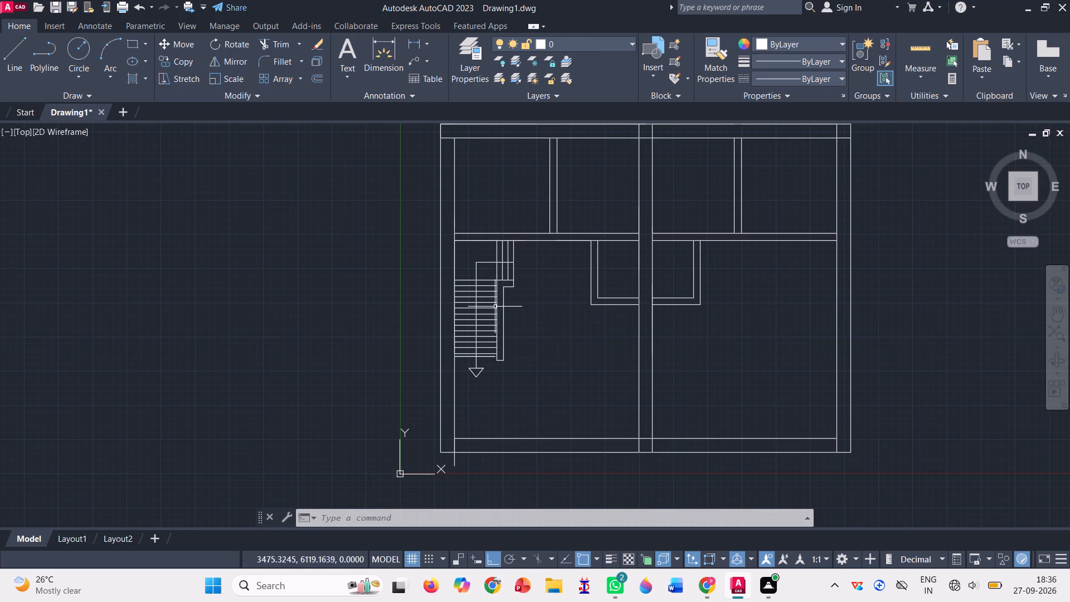
click(7, 72)
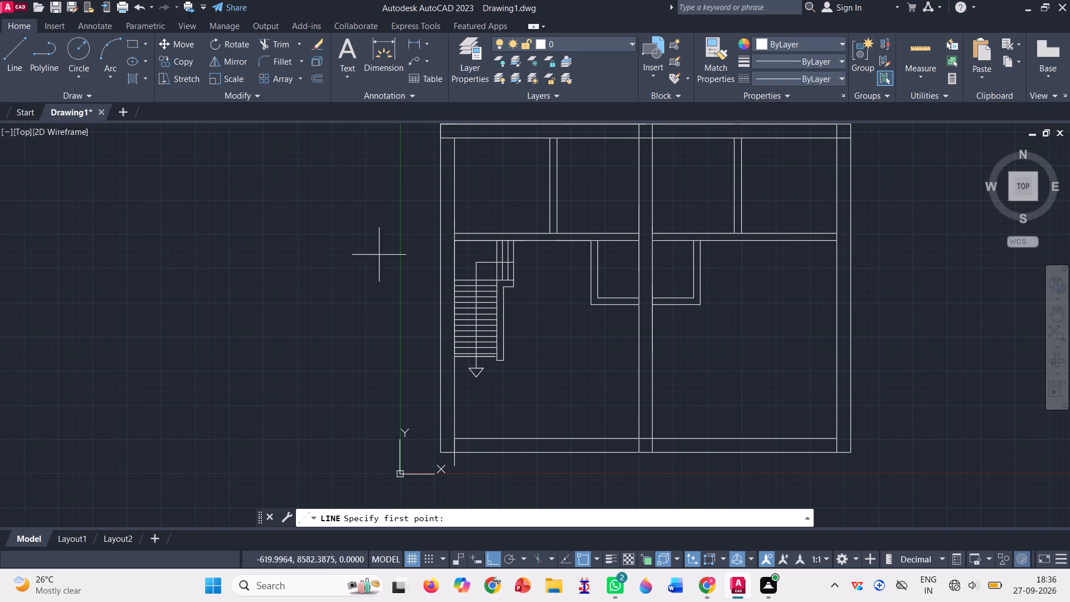
double_click(269, 41)
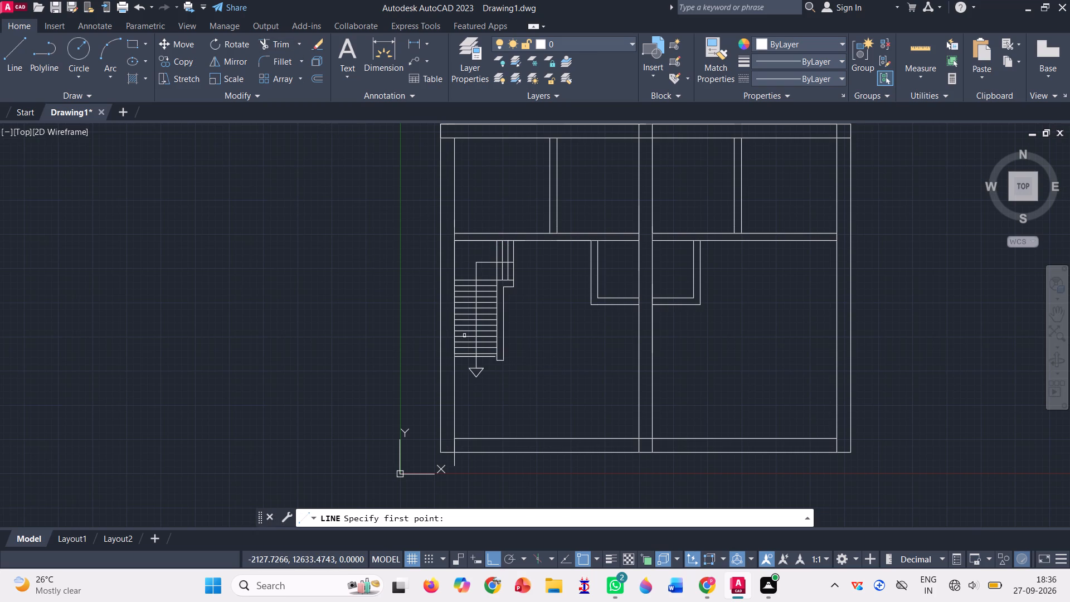
scroll(466, 342, up, 3)
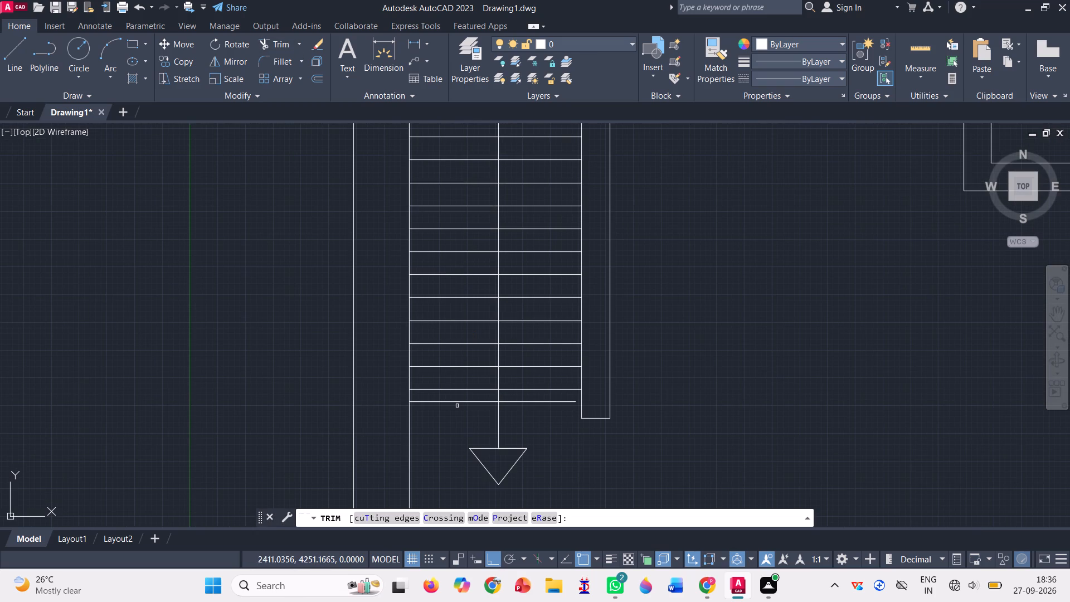
click(468, 405)
click(470, 396)
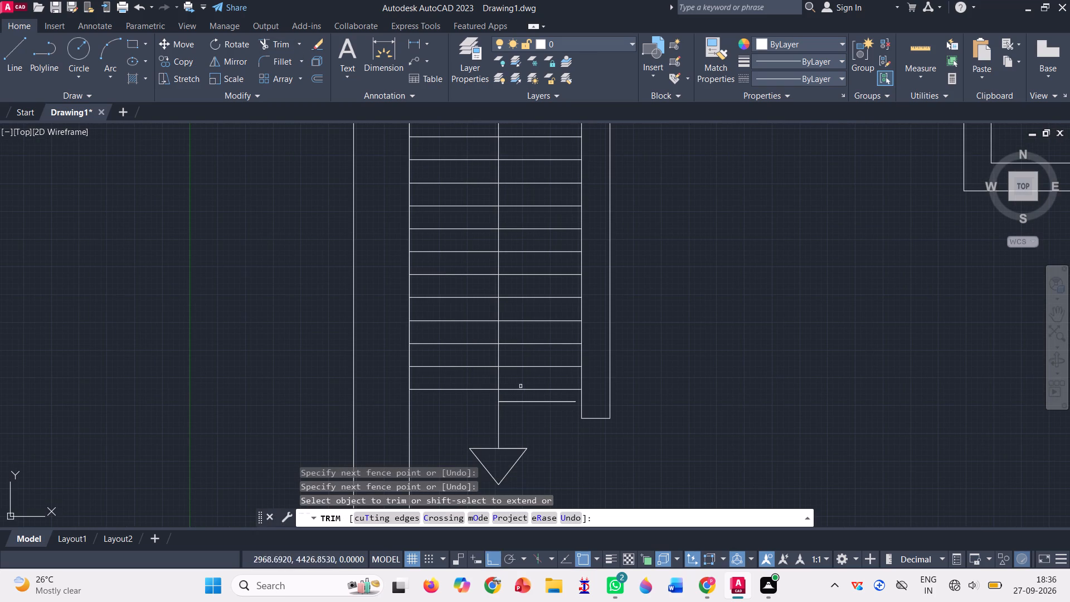
drag(521, 394, 522, 407)
click(522, 407)
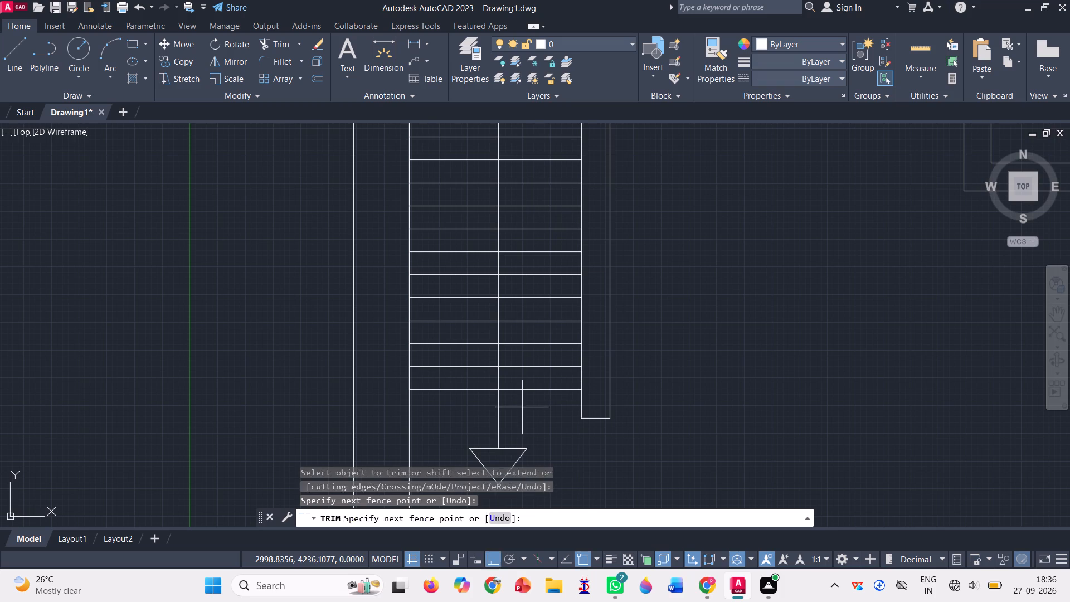
click(521, 403)
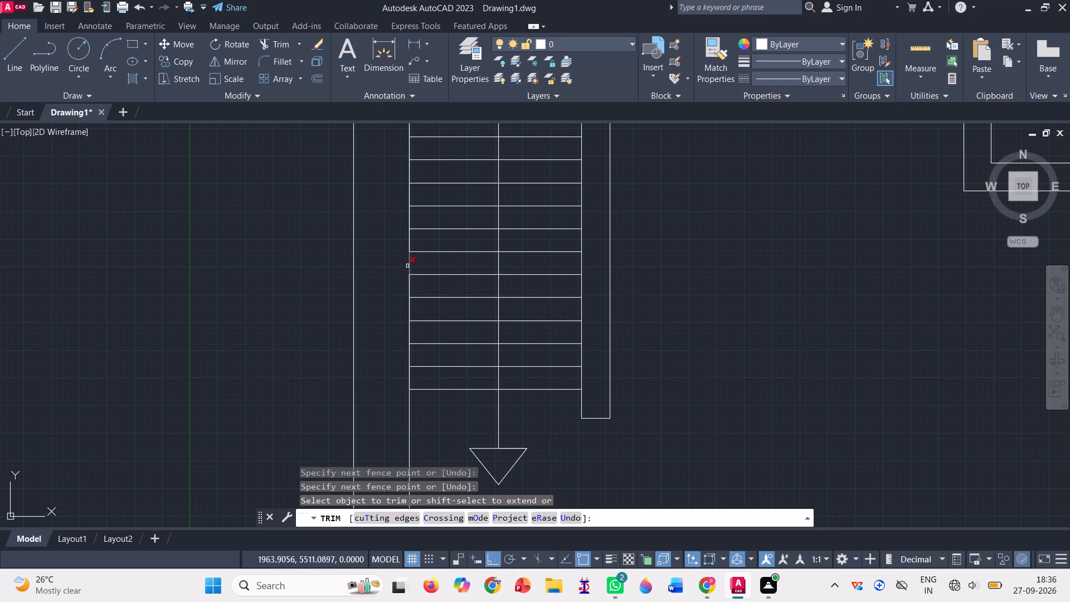
Copy the staircase's treads, side lines and direction line horizontally to the empty area right of the floor plan.
scroll(403, 280, down, 2)
scroll(342, 261, down, 1)
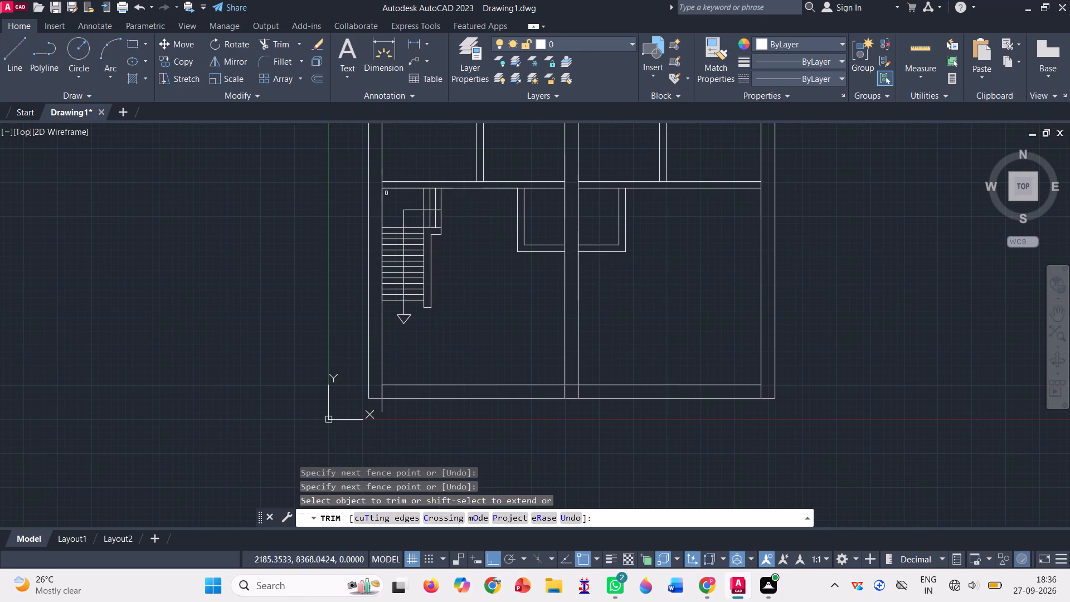
click(179, 57)
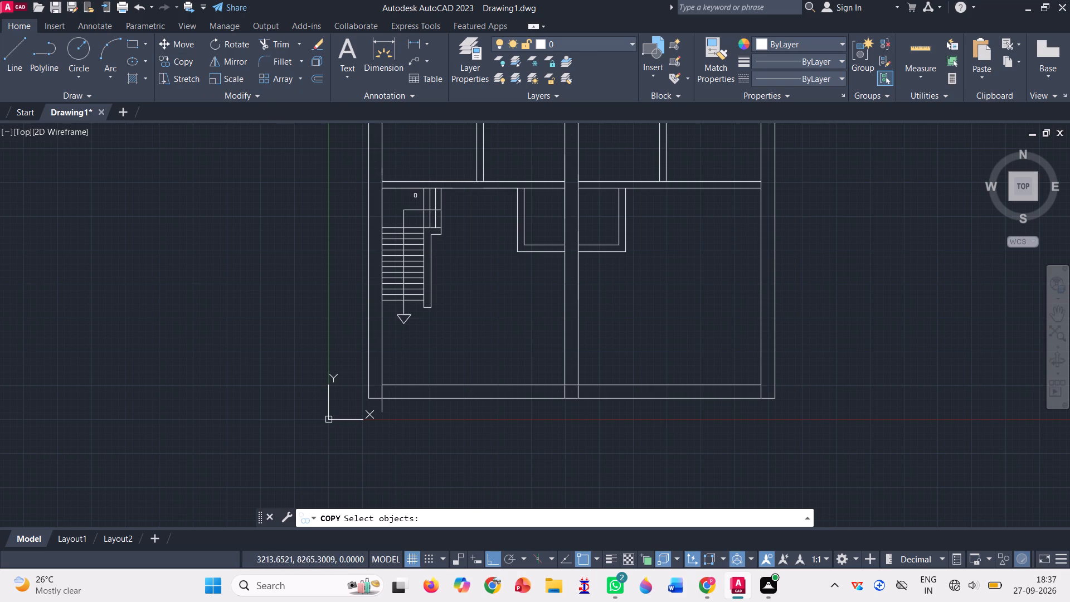
scroll(415, 196, up, 1)
click(426, 201)
click(437, 203)
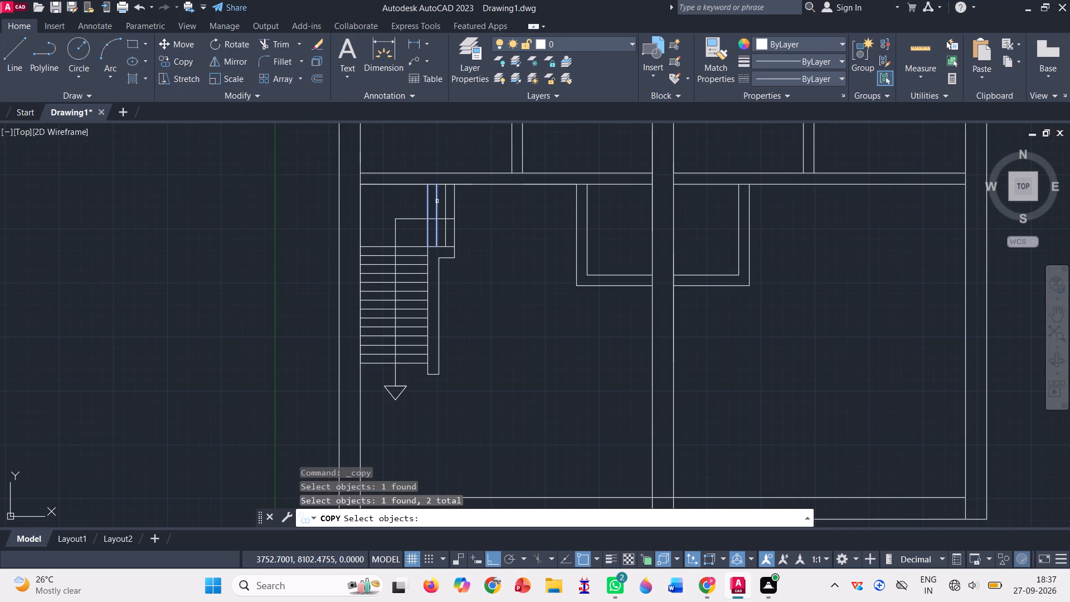
click(448, 202)
click(462, 219)
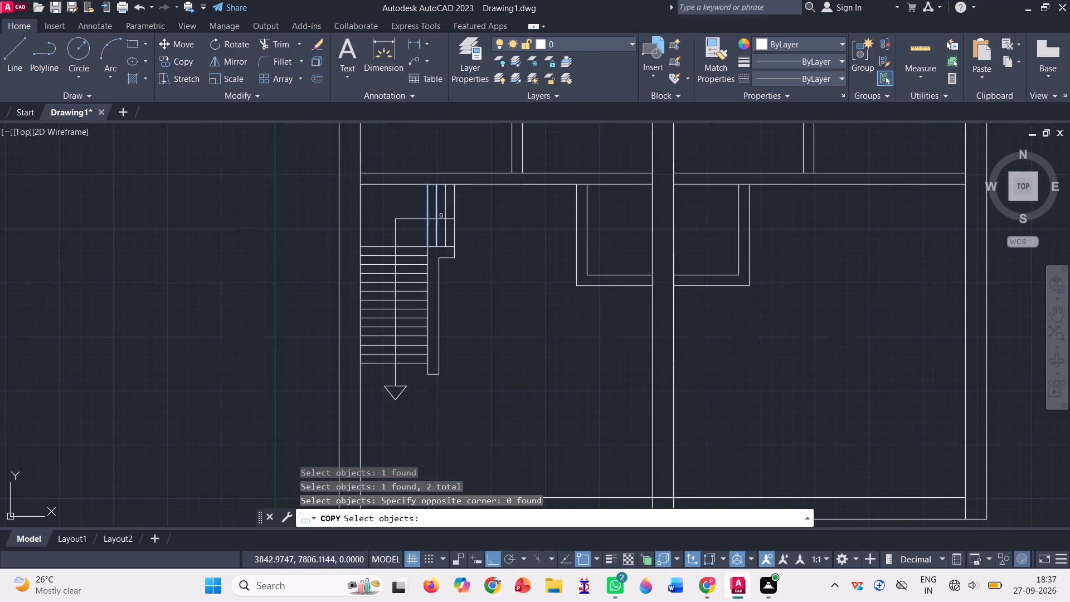
click(444, 213)
click(453, 213)
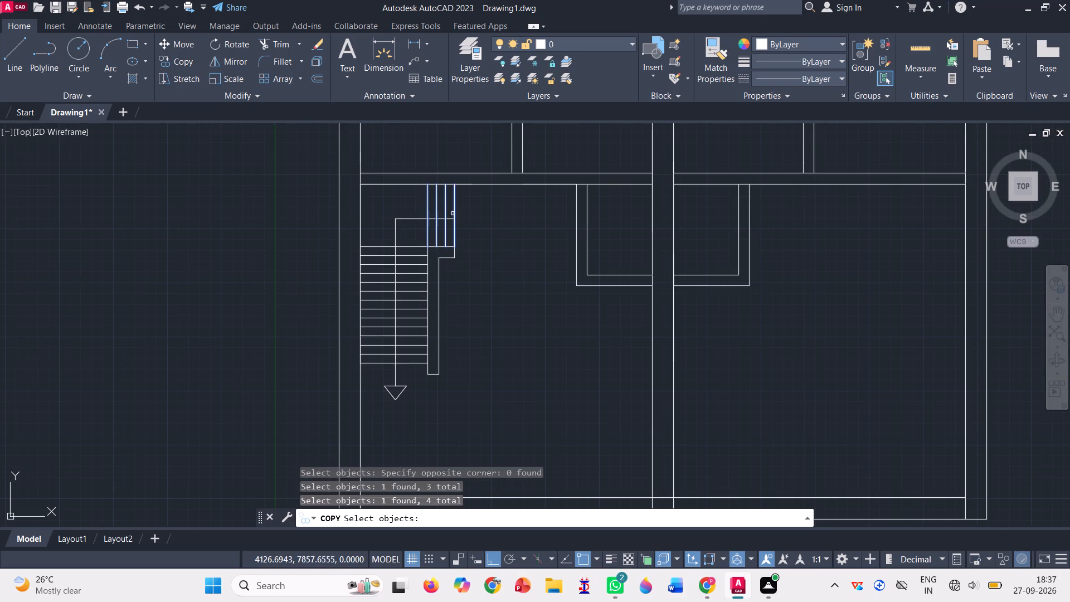
click(420, 220)
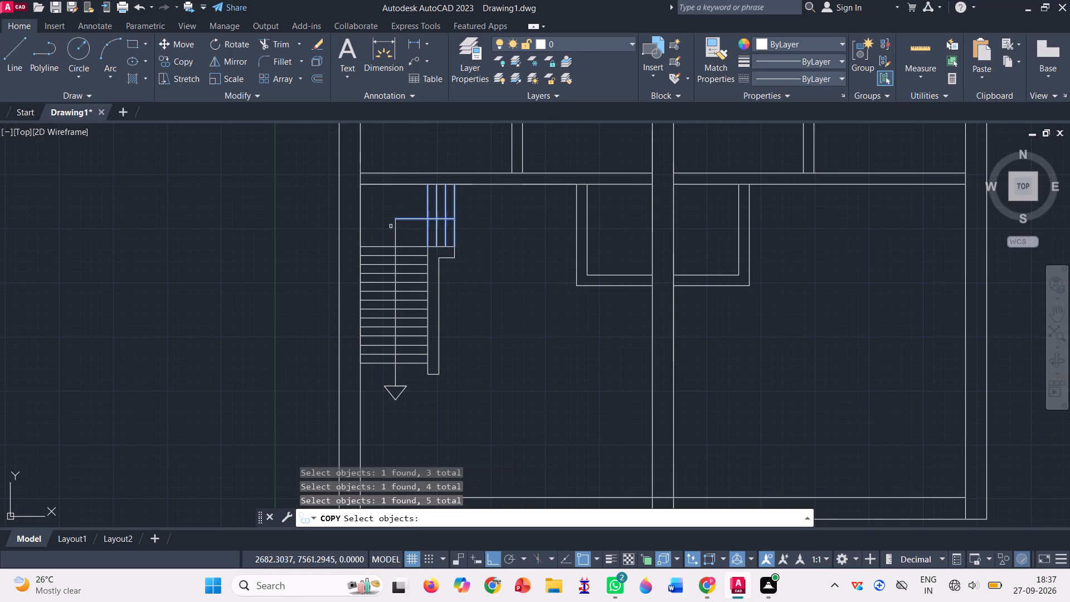
click(395, 240)
drag(471, 251, 469, 251)
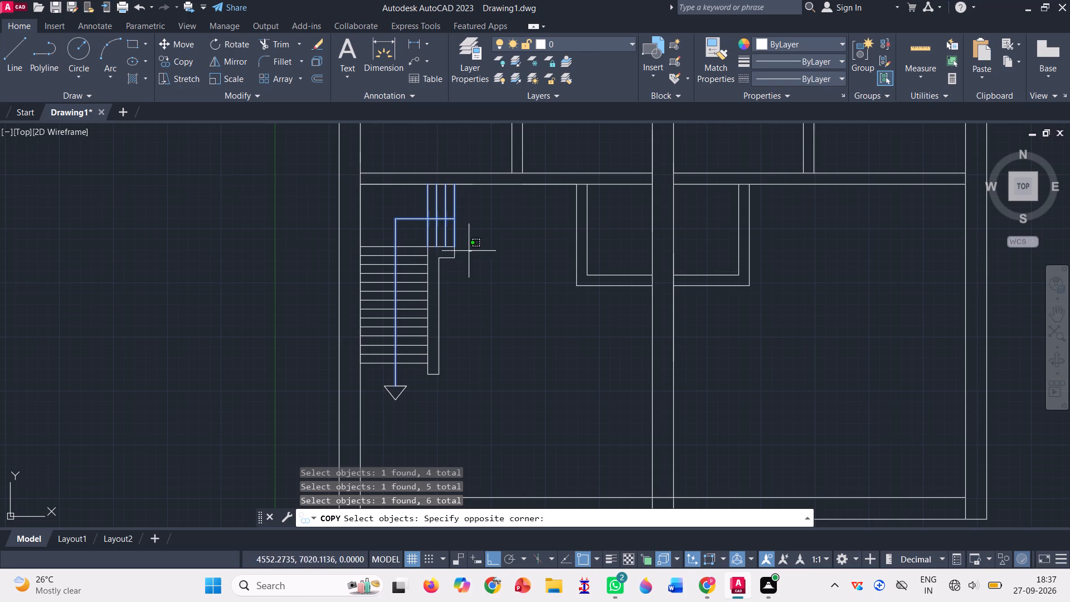
drag(469, 251, 446, 224)
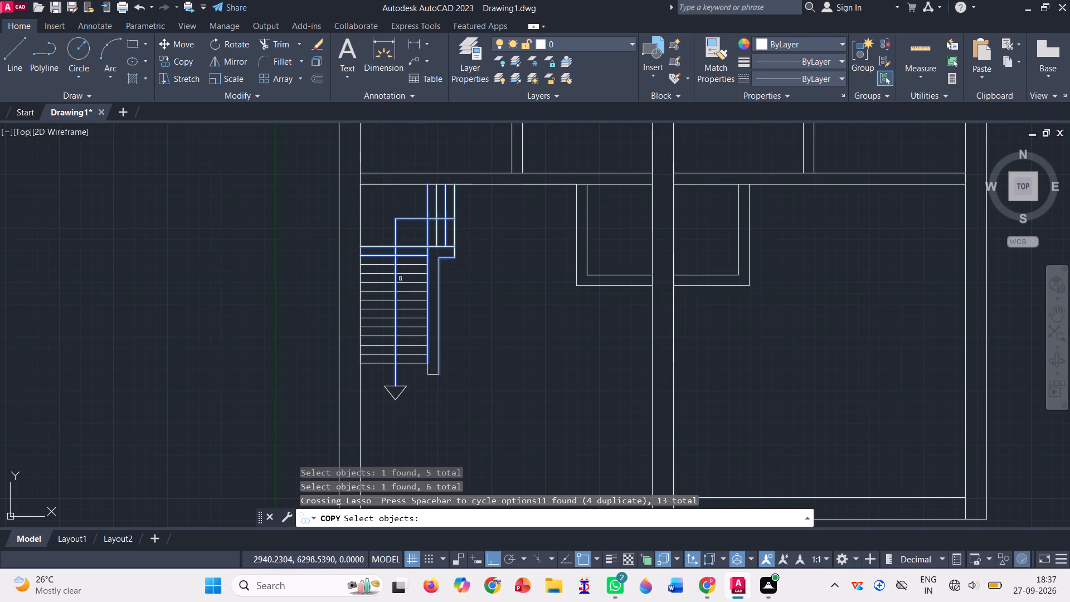
click(416, 265)
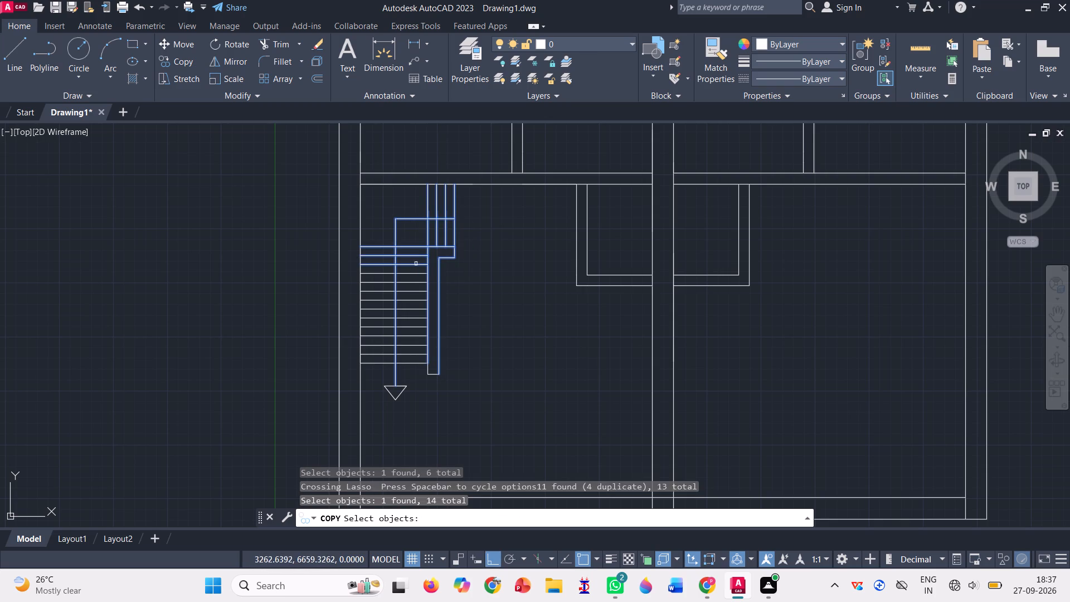
click(380, 274)
scroll(382, 302, up, 3)
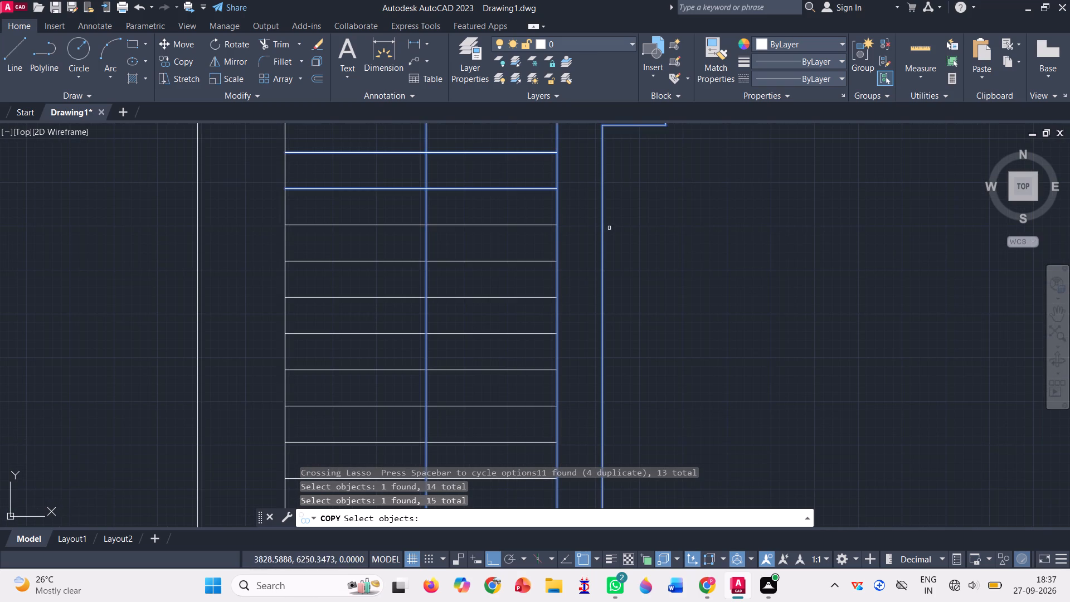
drag(577, 229, 349, 186)
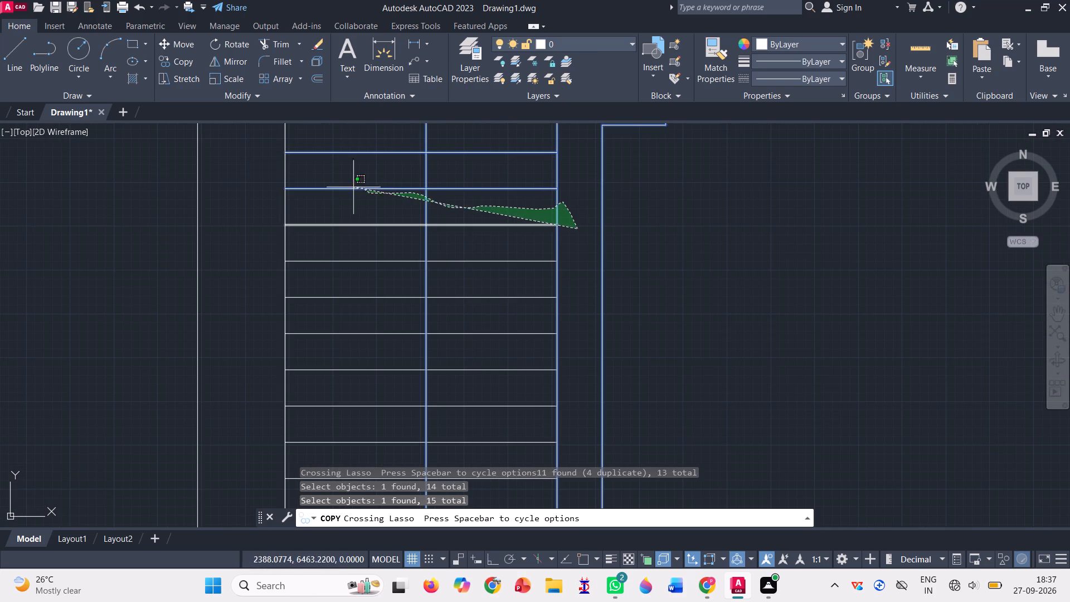
drag(349, 186, 298, 324)
scroll(297, 322, down, 2)
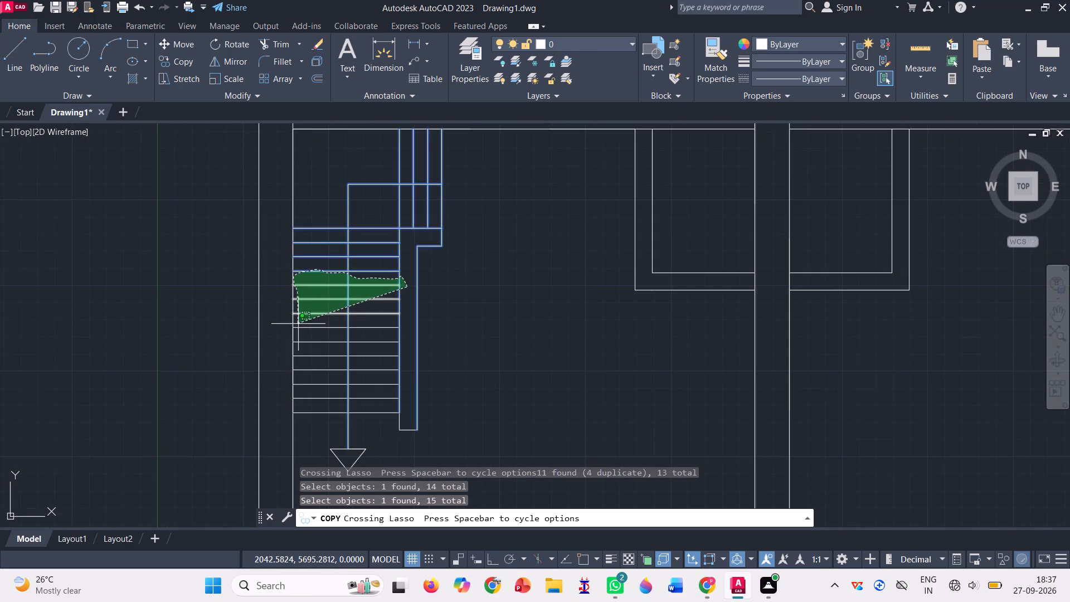
drag(298, 324, 351, 448)
scroll(292, 363, up, 1)
scroll(289, 375, down, 1)
scroll(288, 377, up, 1)
scroll(286, 383, down, 1)
scroll(281, 391, up, 1)
scroll(278, 401, down, 1)
scroll(274, 412, up, 1)
scroll(279, 418, down, 1)
scroll(280, 420, up, 1)
scroll(343, 449, down, 1)
scroll(343, 449, up, 1)
scroll(402, 316, down, 3)
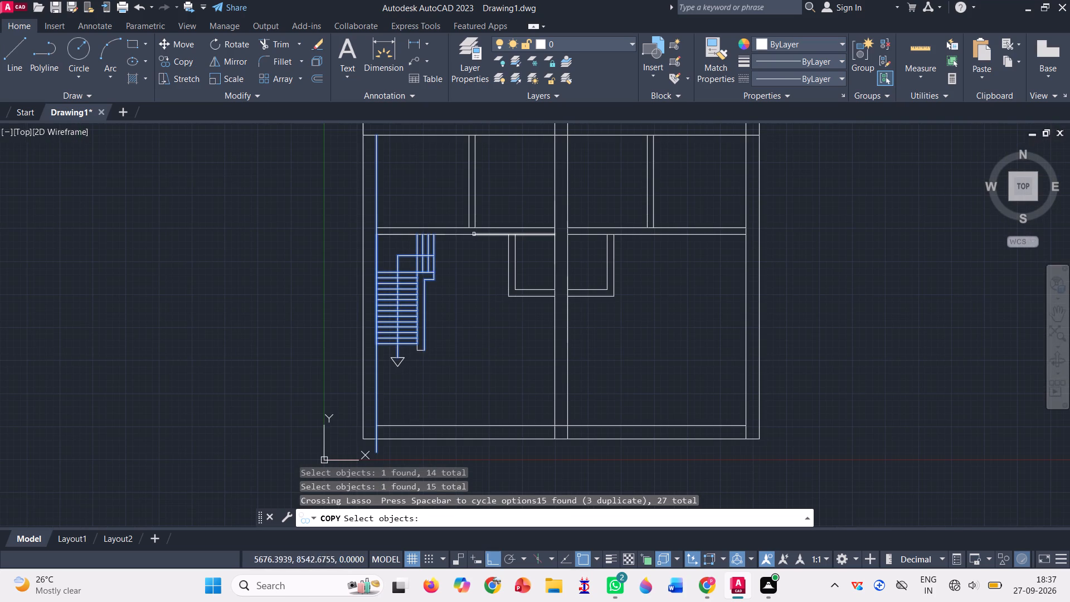
key(Return)
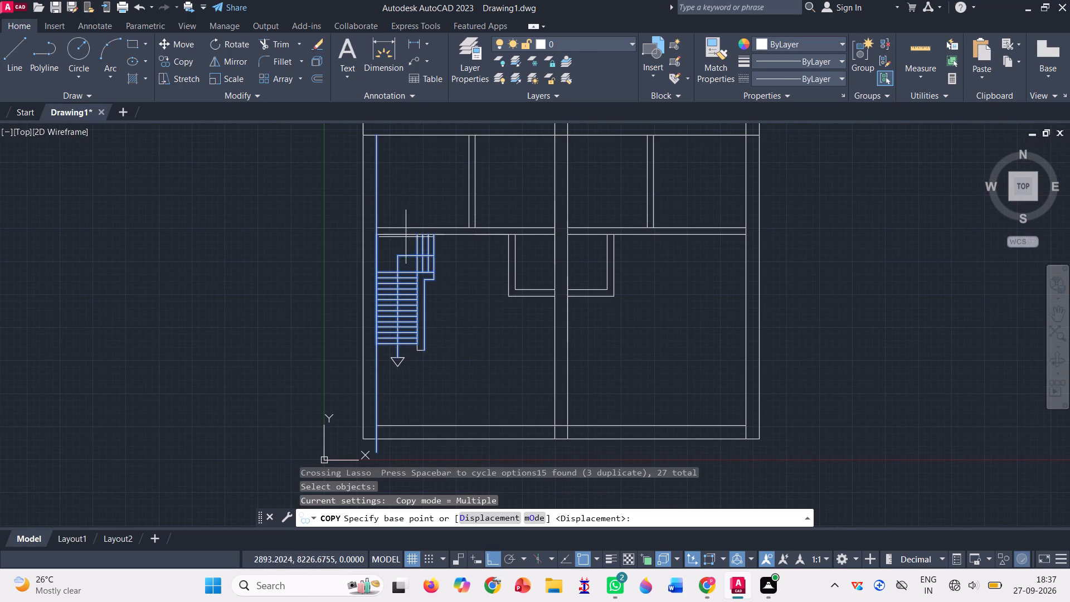
click(432, 236)
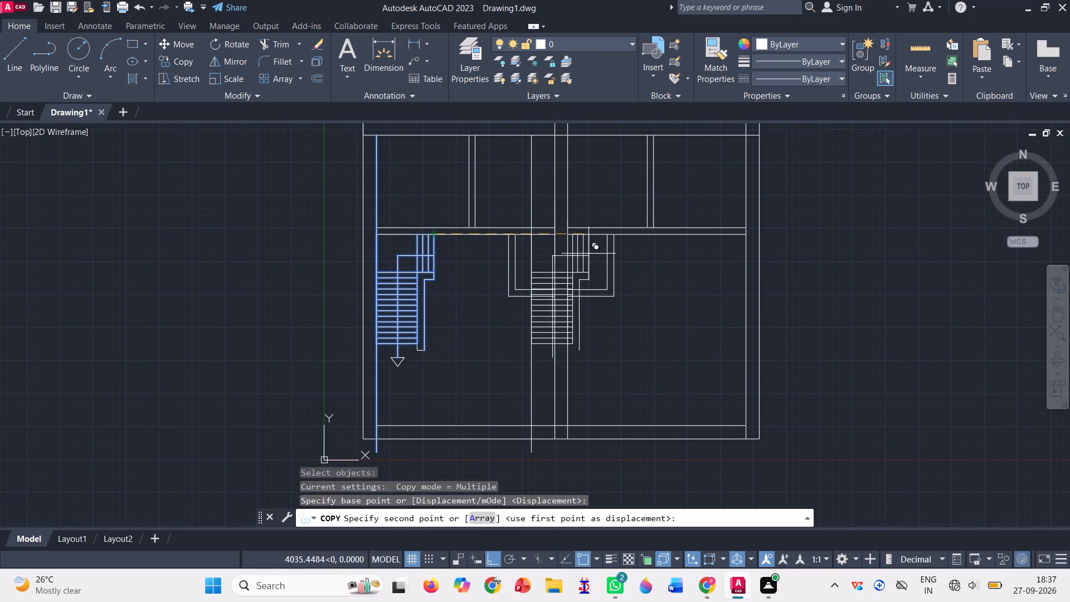
click(867, 276)
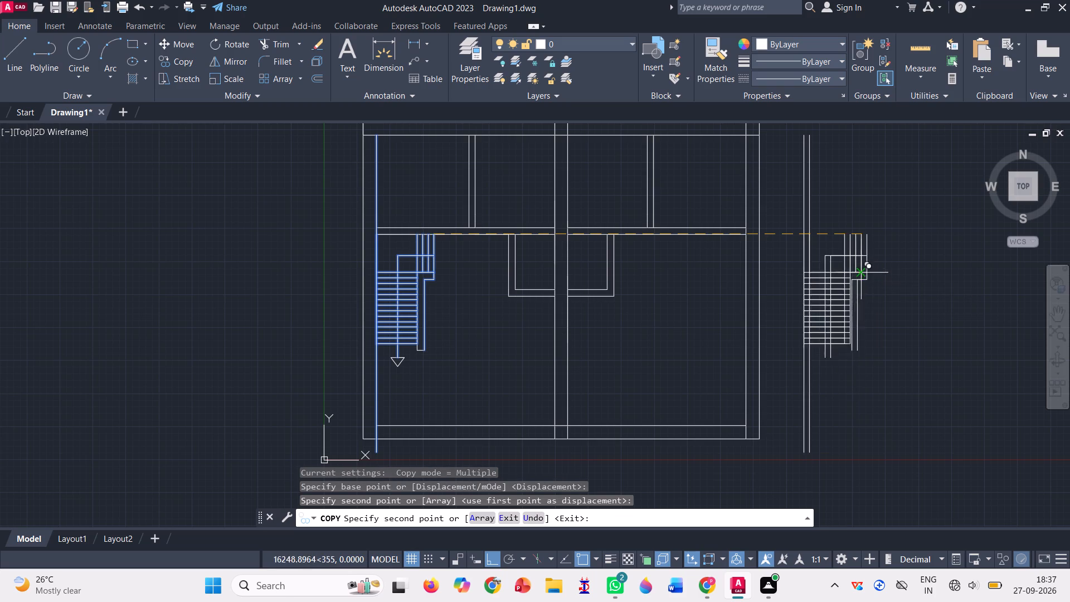
key(Escape)
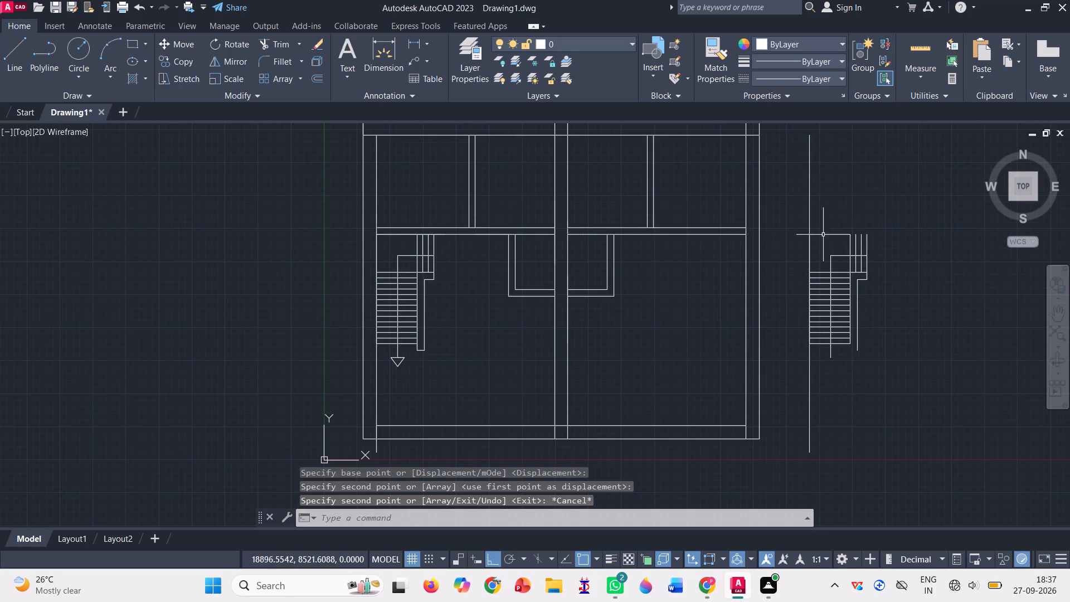
Erase the two copied vertical wall lines along the outer side of the copied staircase.
click(811, 233)
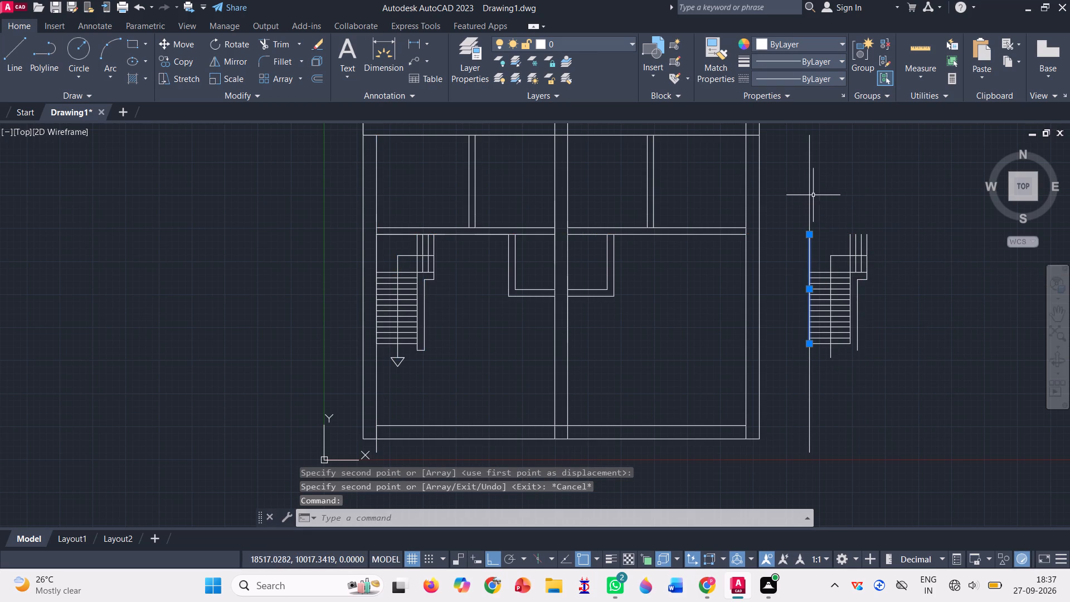
click(808, 196)
key(Delete)
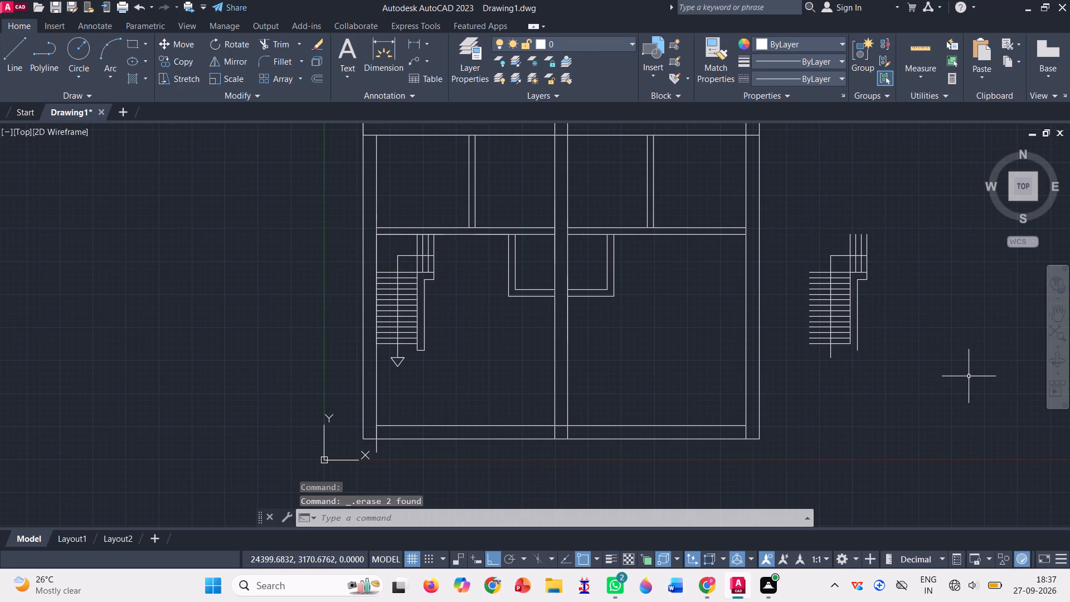
Draw a horizontal line across the copied staircase's top and a vertical line along its left tread ends, crossing at the upper-left corner.
scroll(898, 275, up, 1)
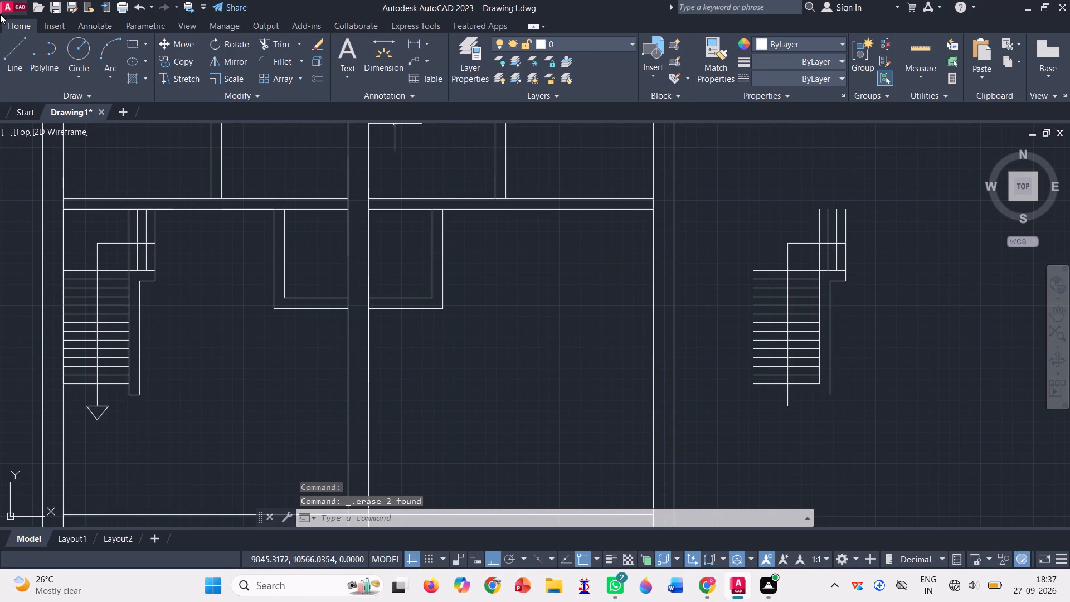
click(20, 57)
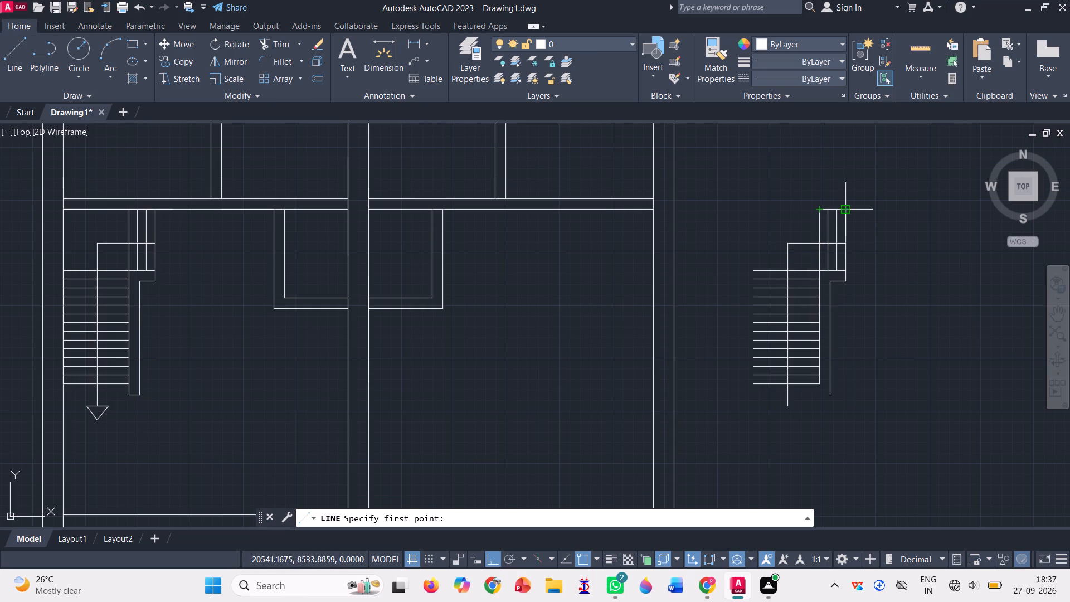
click(846, 215)
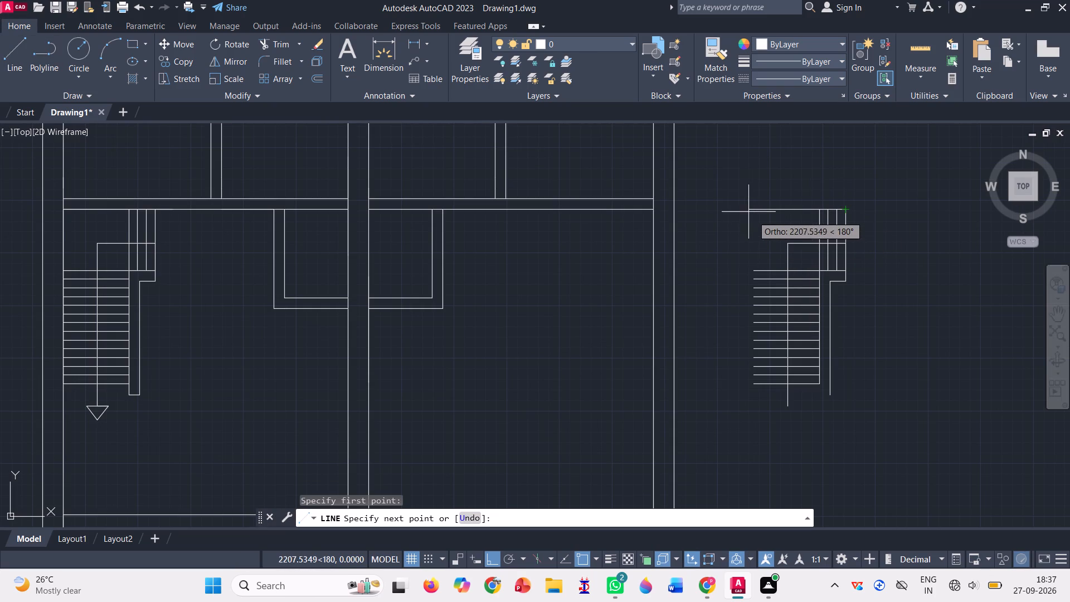
click(738, 213)
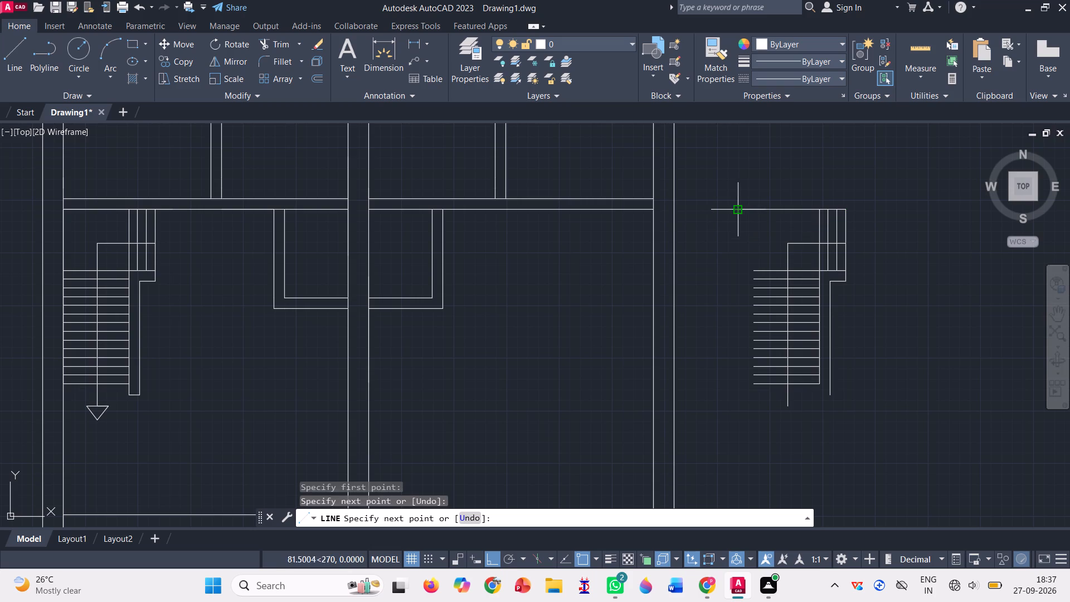
key(Return)
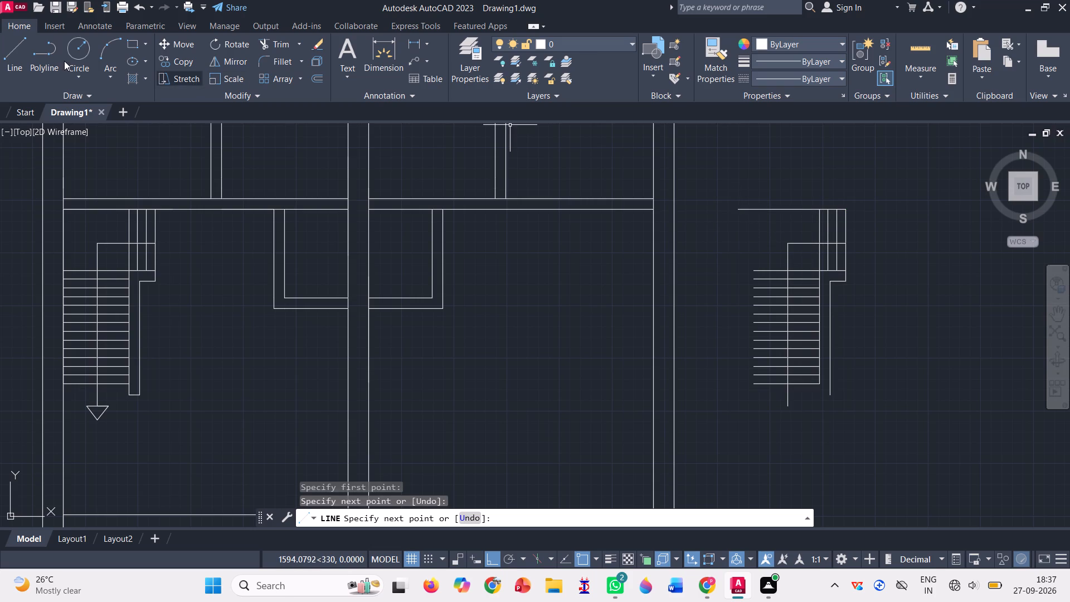
click(22, 62)
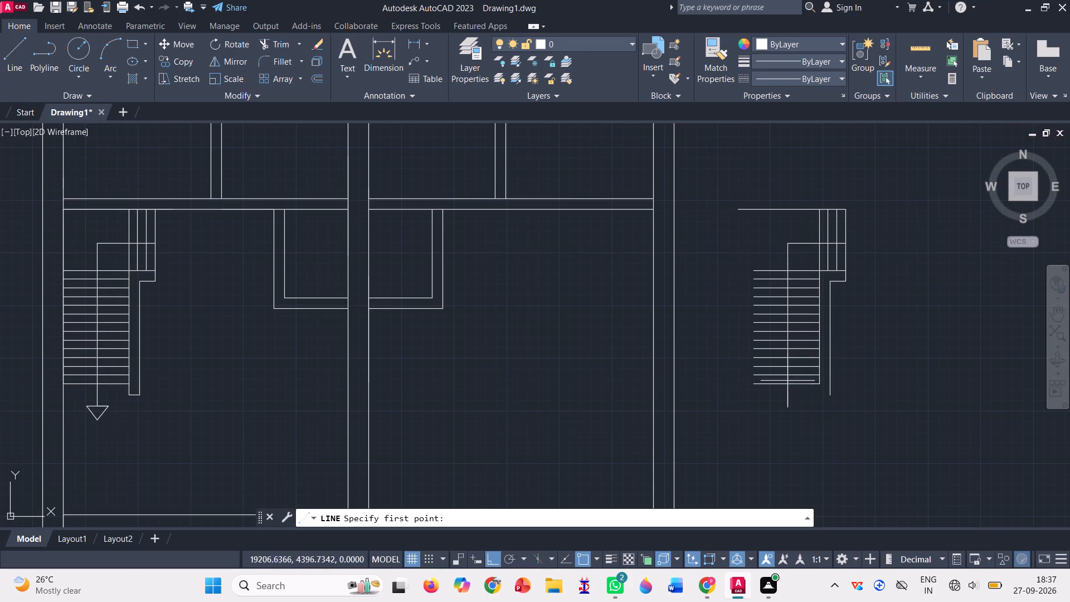
click(756, 383)
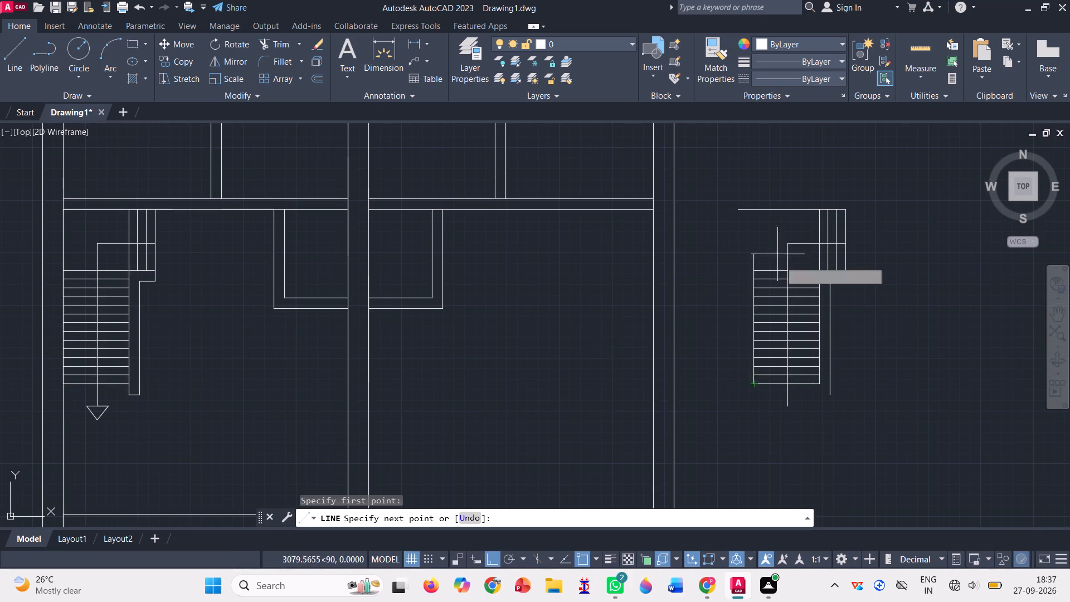
click(750, 196)
key(Return)
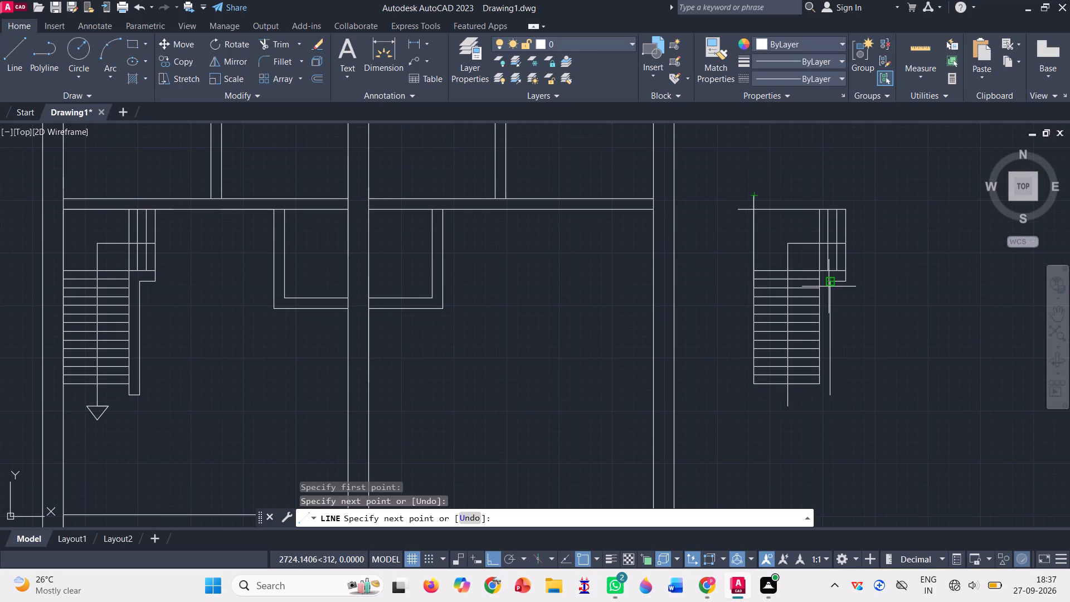
Trim both line overshoots at the copied staircase's upper-left corner.
click(271, 41)
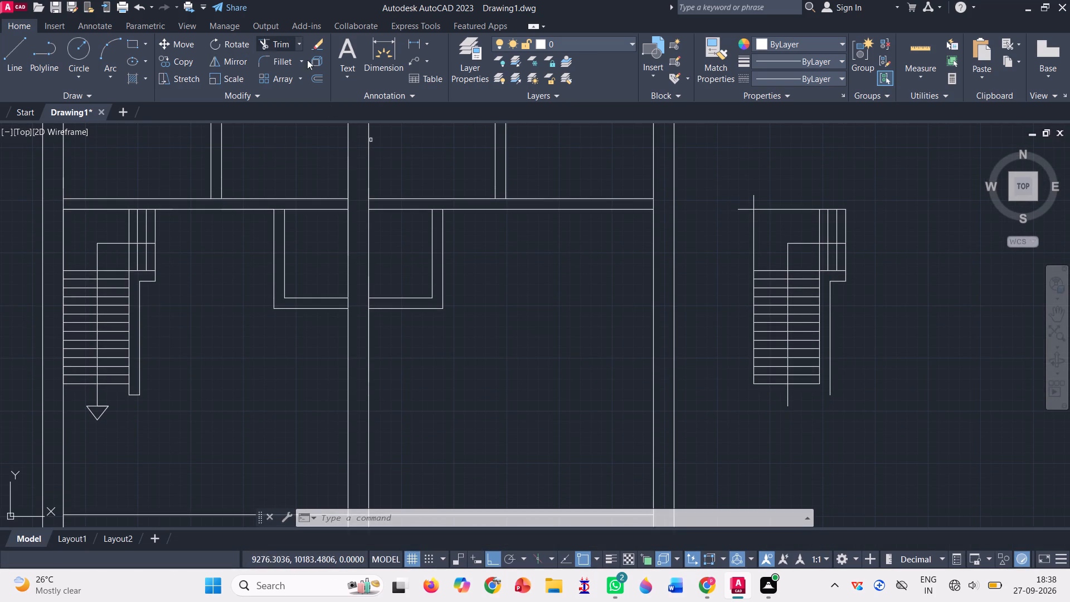
scroll(780, 201, up, 4)
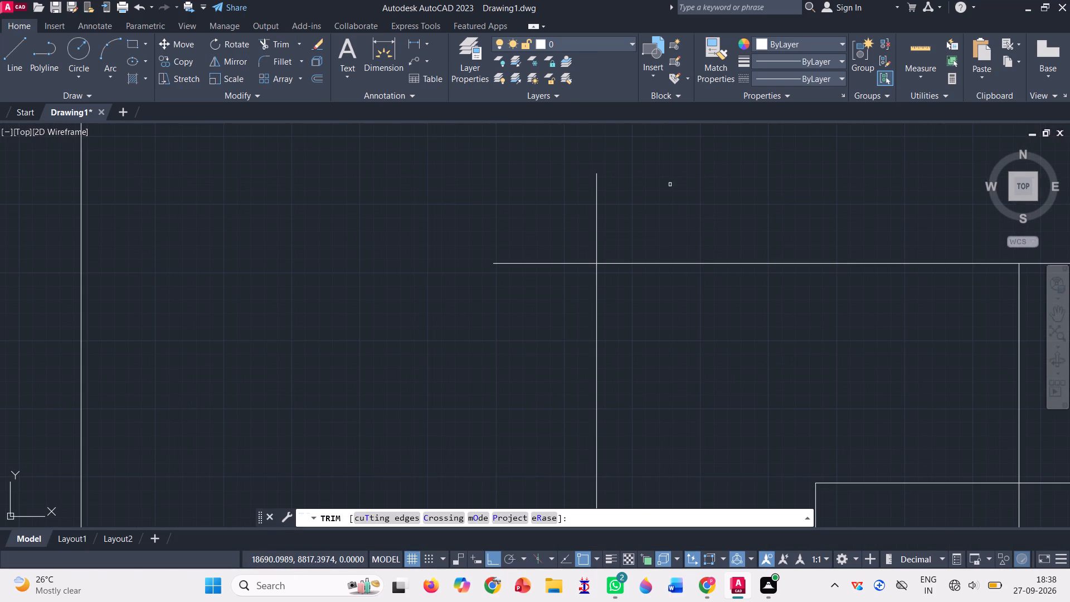
drag(647, 191, 542, 273)
Copy the original staircase's triangular arrowhead, from its top-edge midpoint, to the lower end of the copied staircase's direction line.
scroll(538, 273, down, 6)
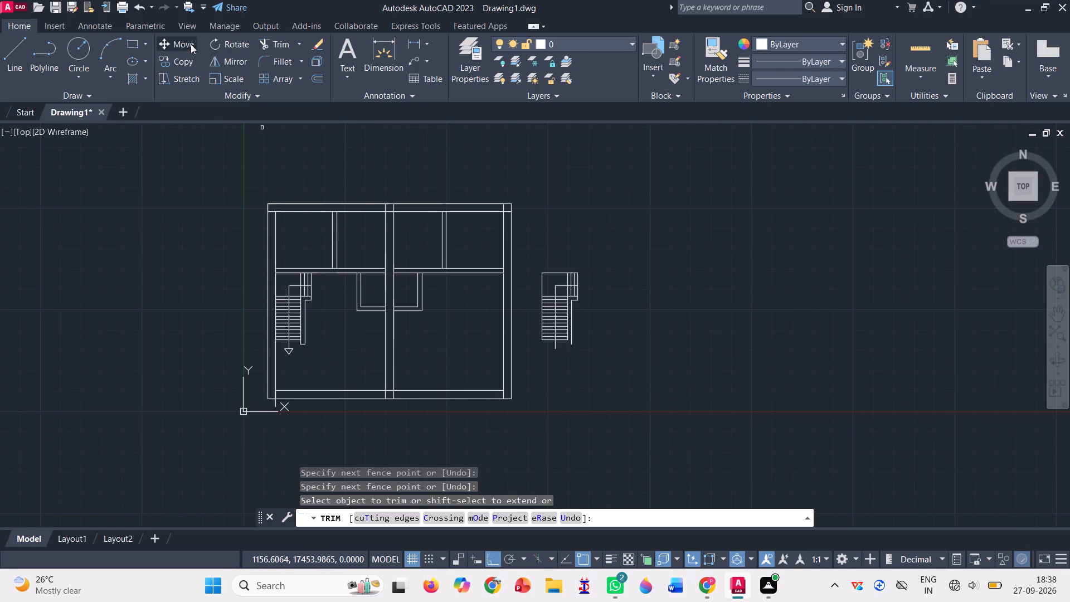
click(190, 64)
scroll(276, 352, up, 4)
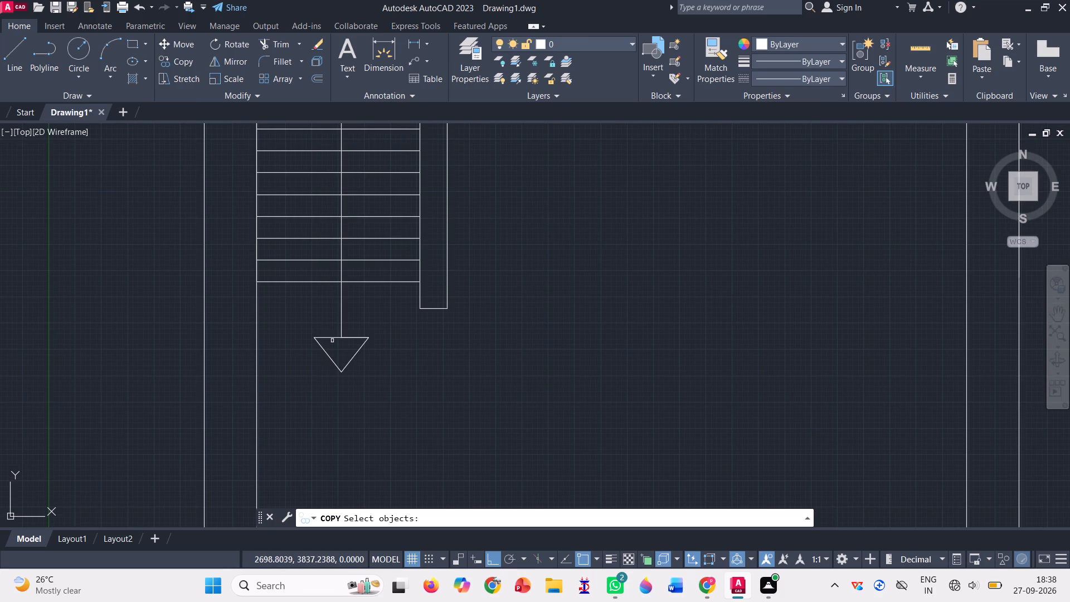
click(335, 339)
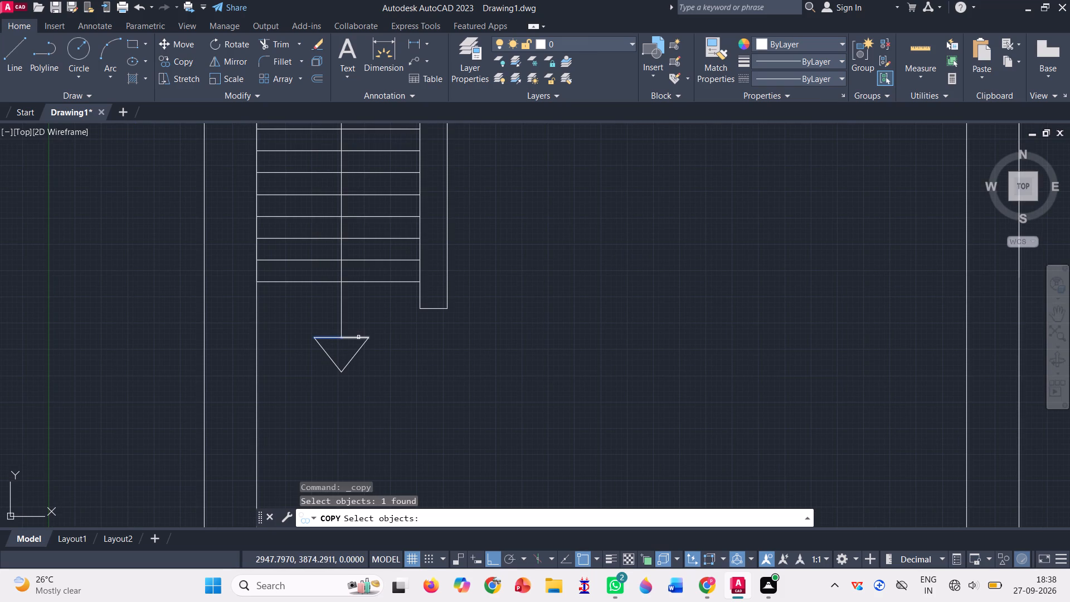
click(358, 338)
click(359, 348)
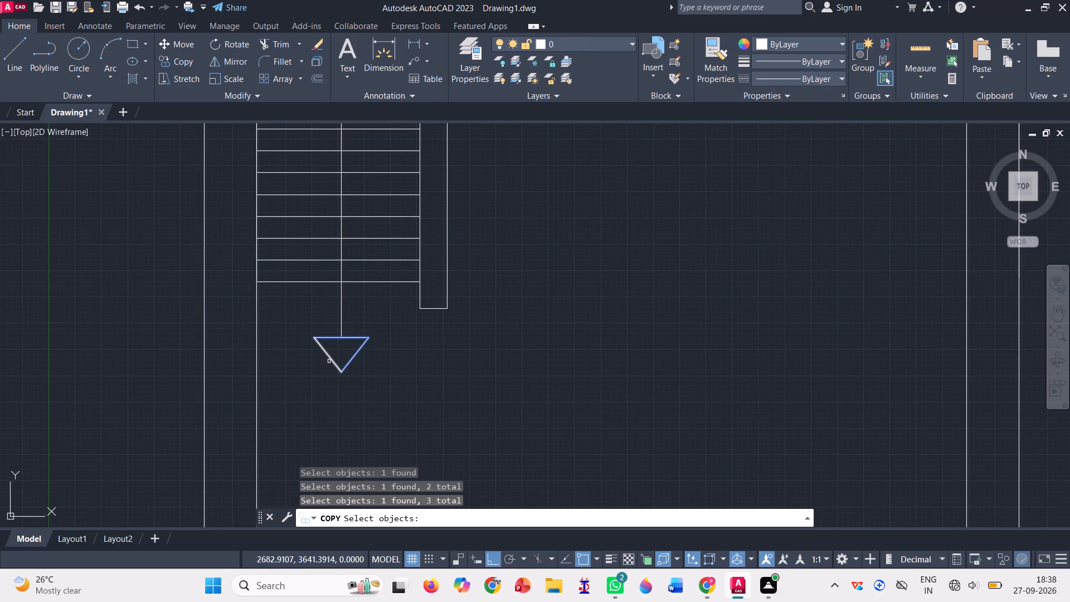
click(333, 358)
key(Return)
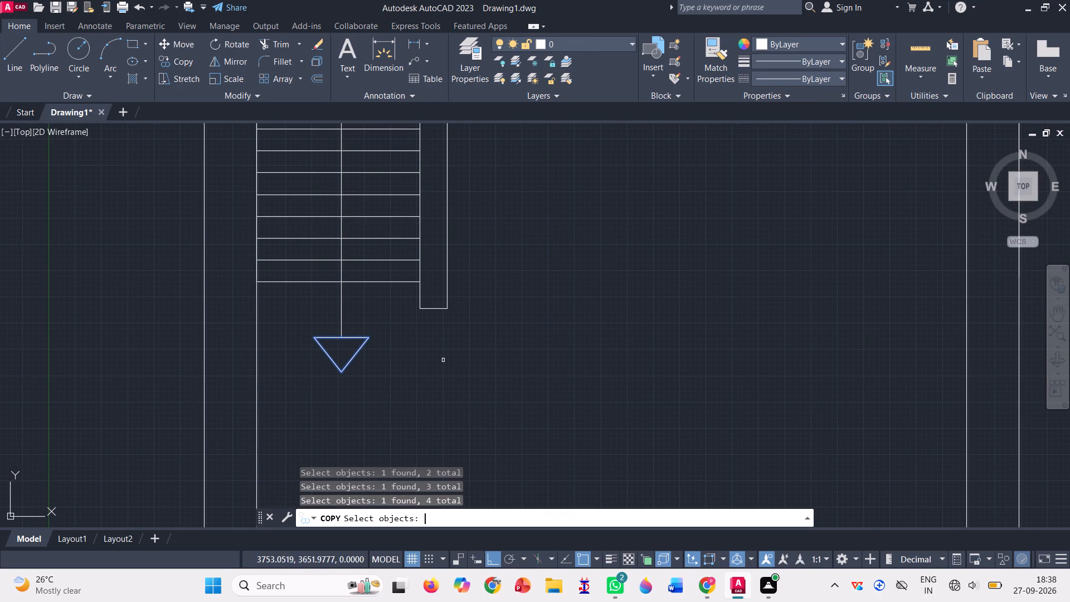
click(341, 334)
scroll(341, 334, down, 4)
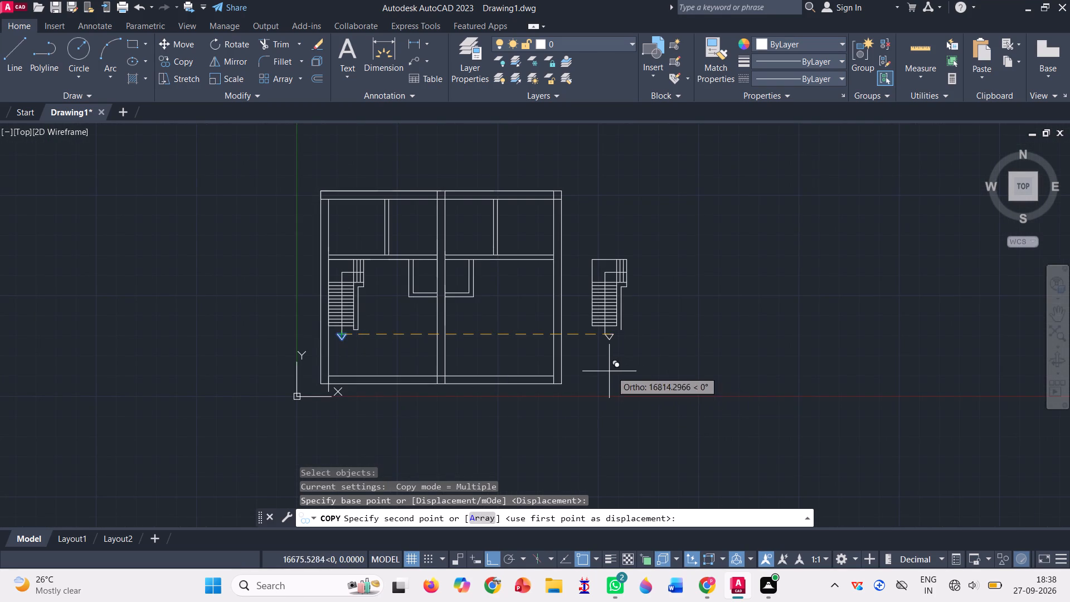
scroll(609, 328, up, 2)
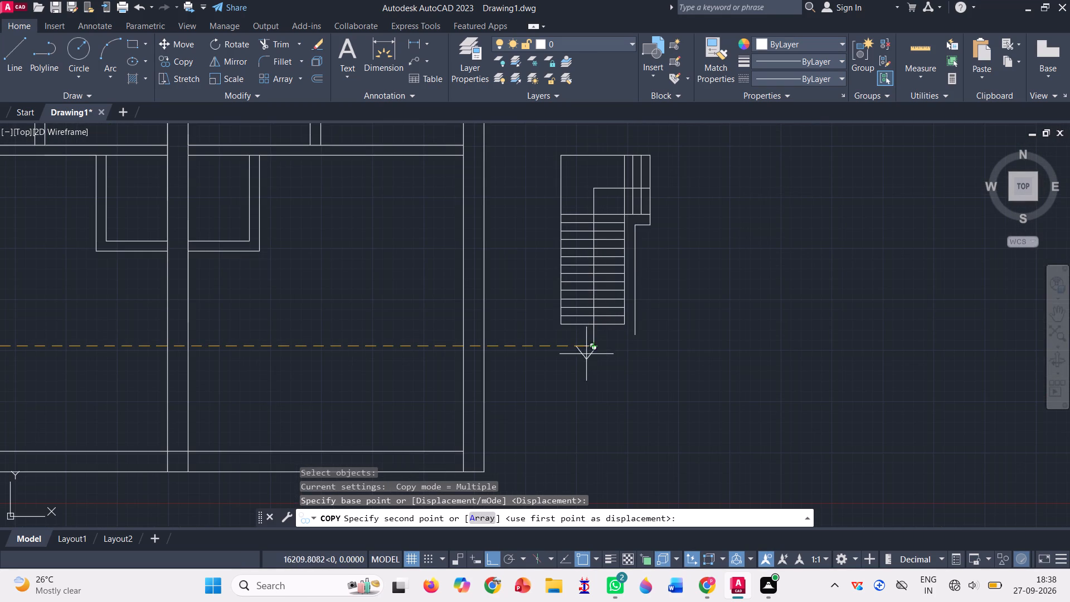
scroll(594, 351, up, 6)
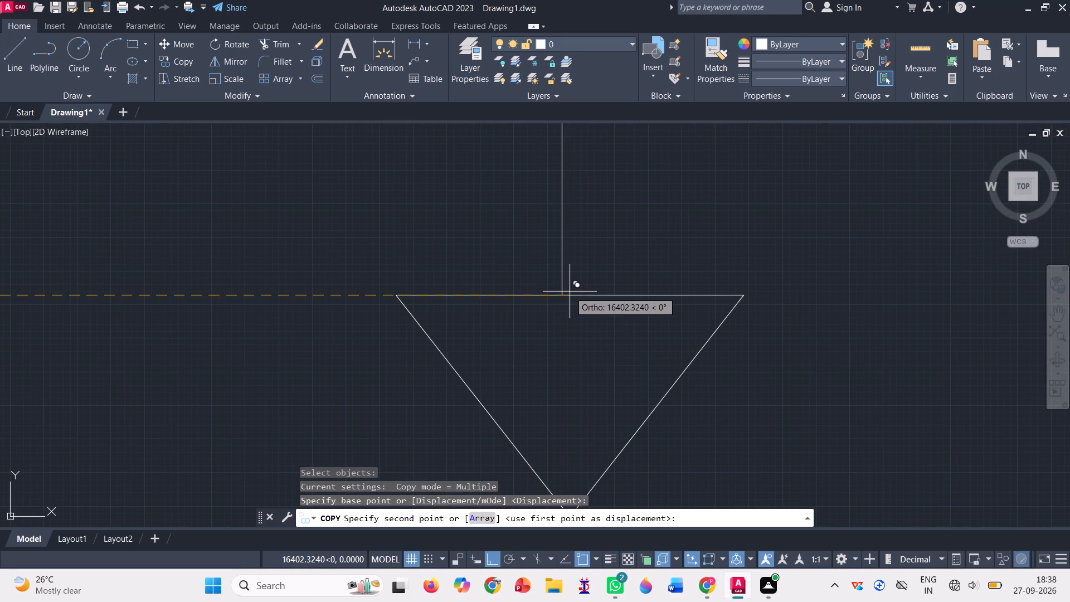
click(565, 292)
scroll(563, 292, down, 5)
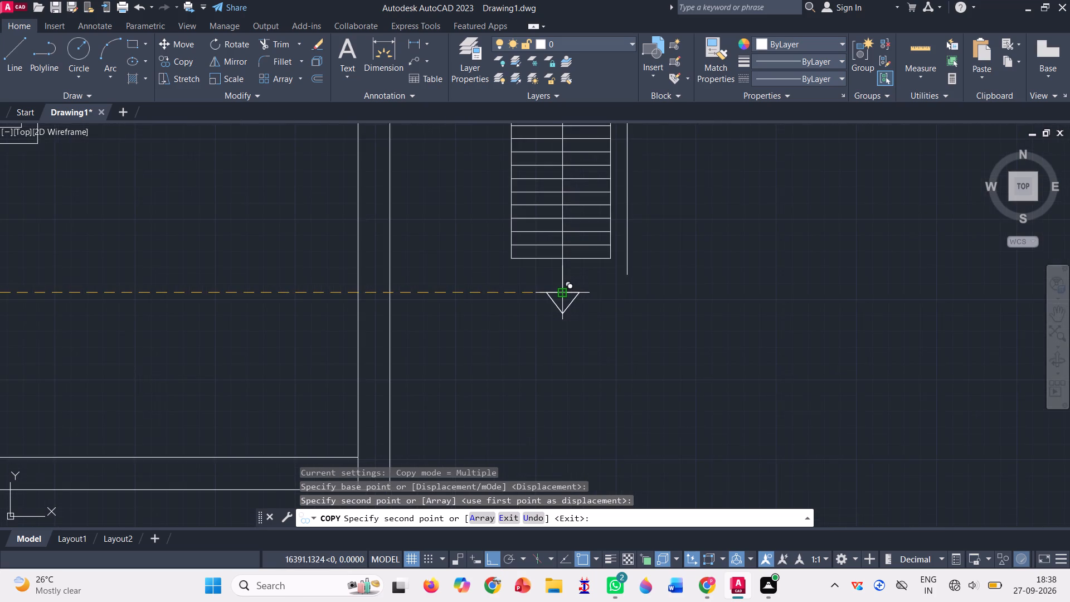
scroll(563, 292, down, 1)
key(Return)
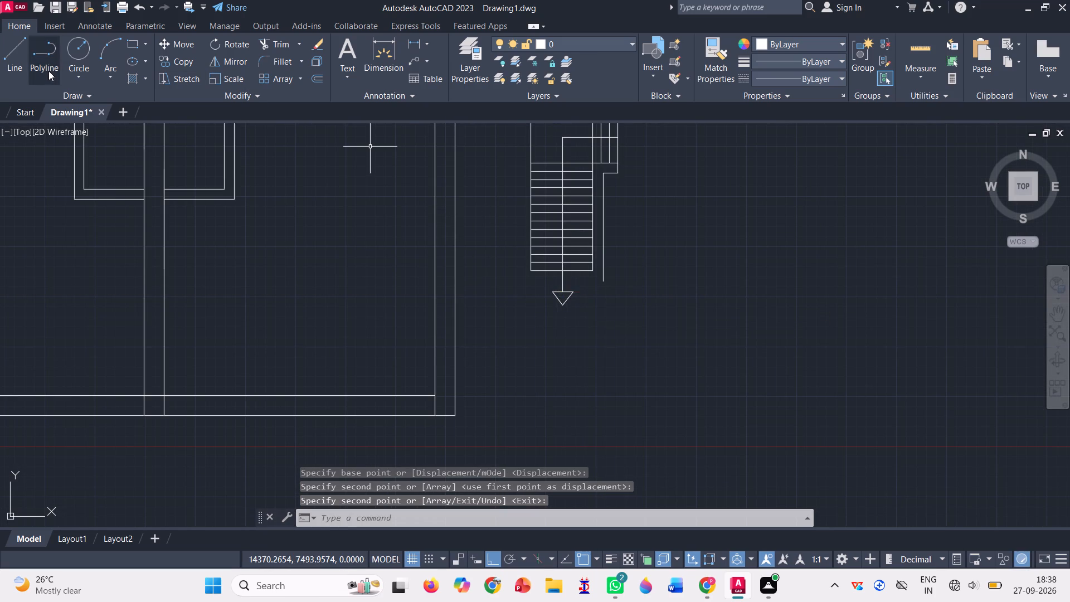
Close the lower end of the copied staircase's side strip with a horizontal line and a vertical line up to the lowest tread's corner.
click(18, 64)
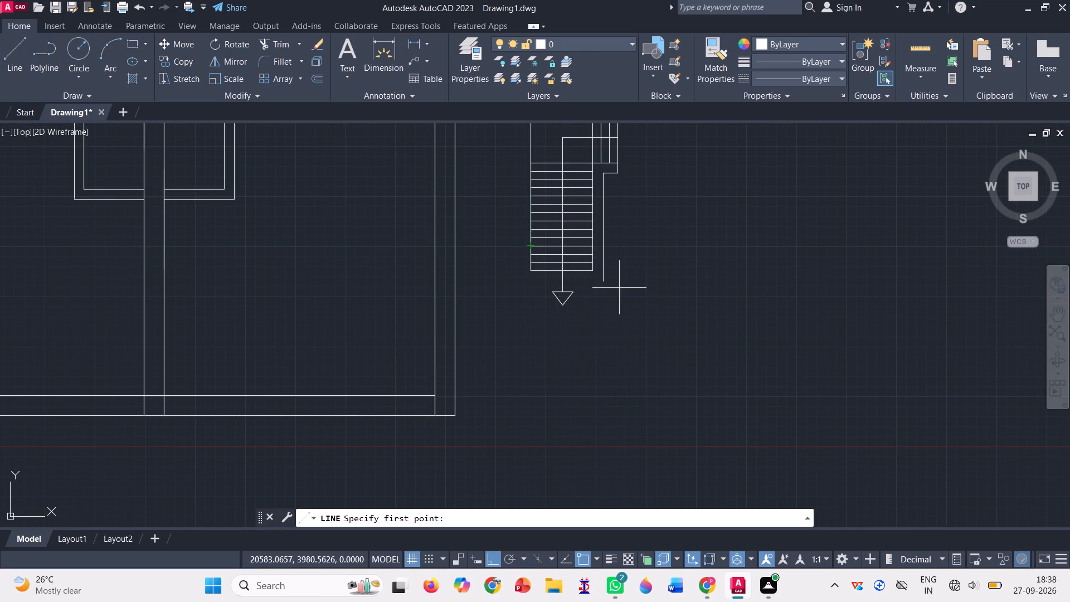
scroll(596, 279, down, 2)
scroll(600, 264, up, 4)
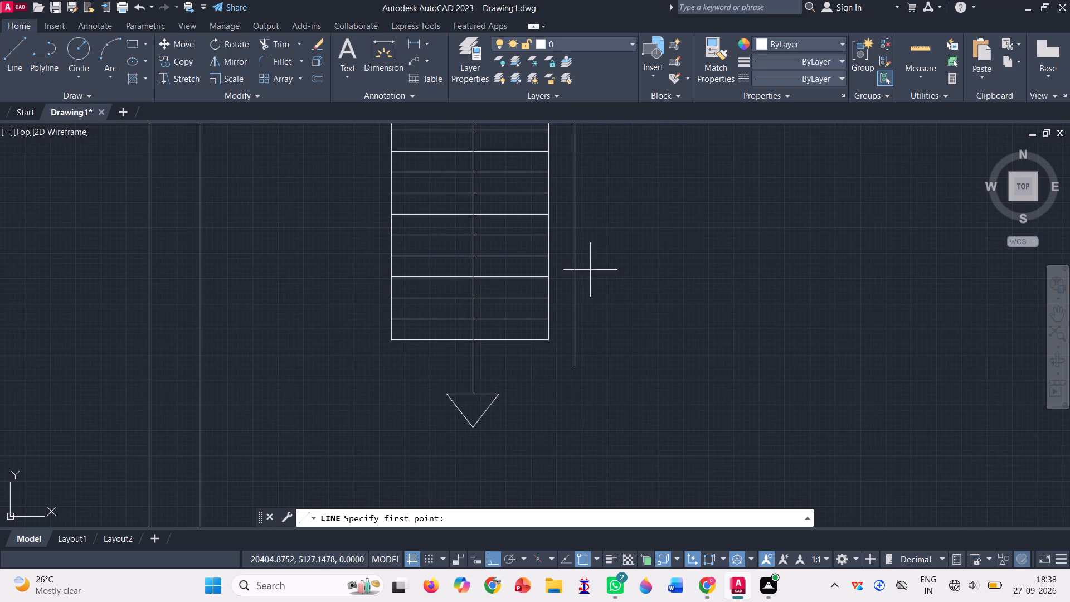
scroll(541, 327, up, 1)
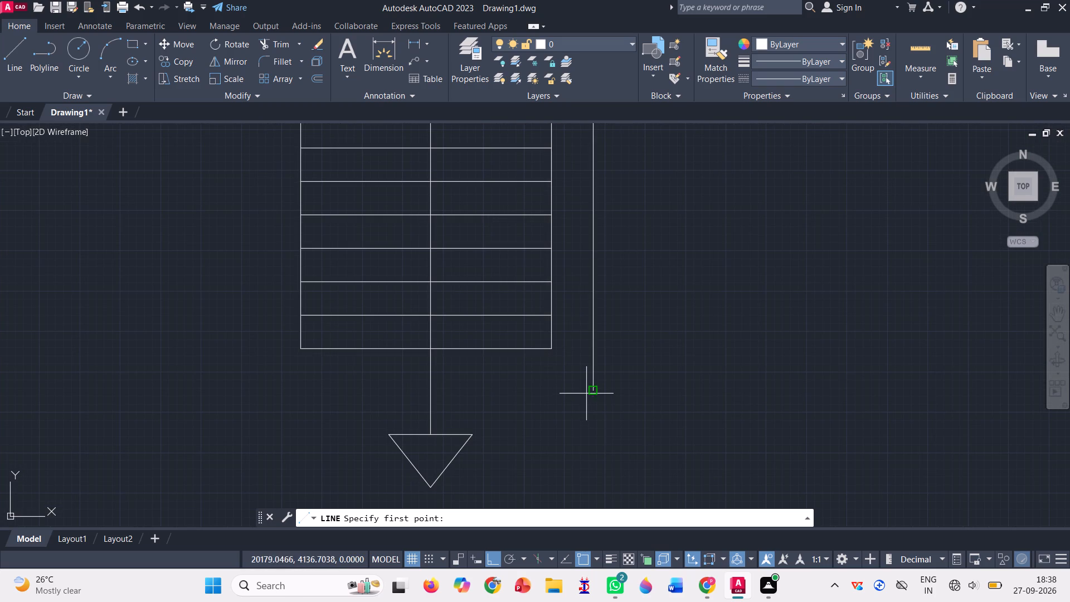
click(596, 395)
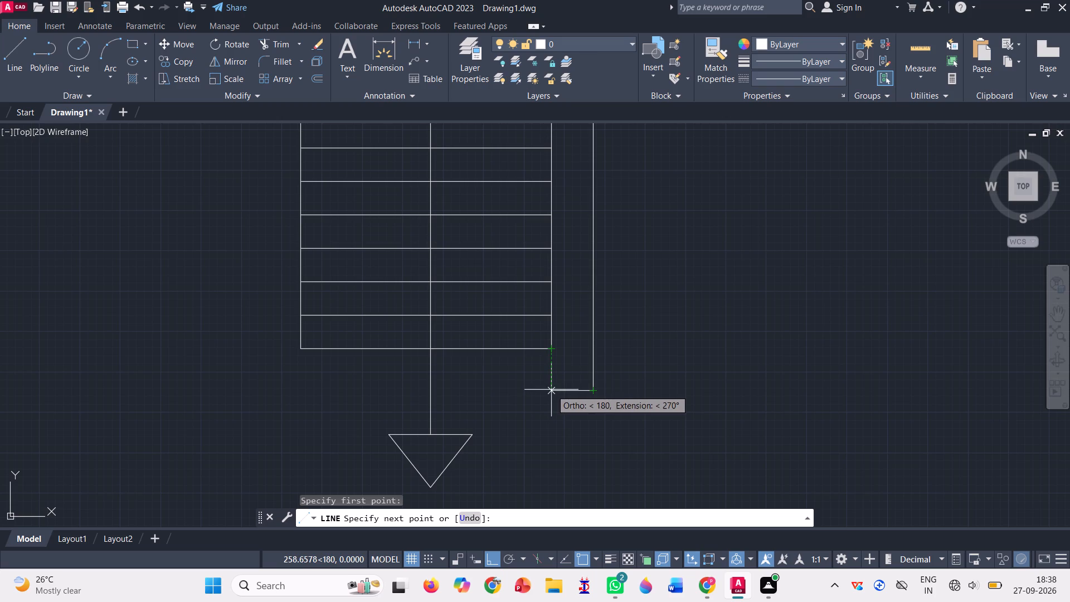
click(551, 390)
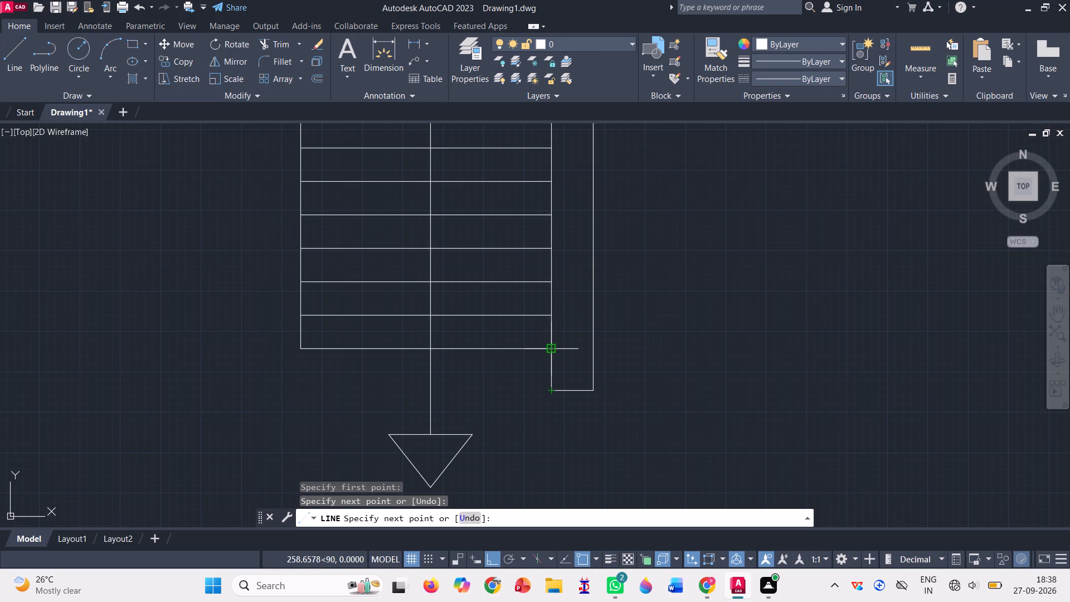
click(551, 348)
key(Return)
Mirror the whole copied staircase about a vertical line through its upper-right corner, keeping the source objects.
scroll(563, 358, down, 3)
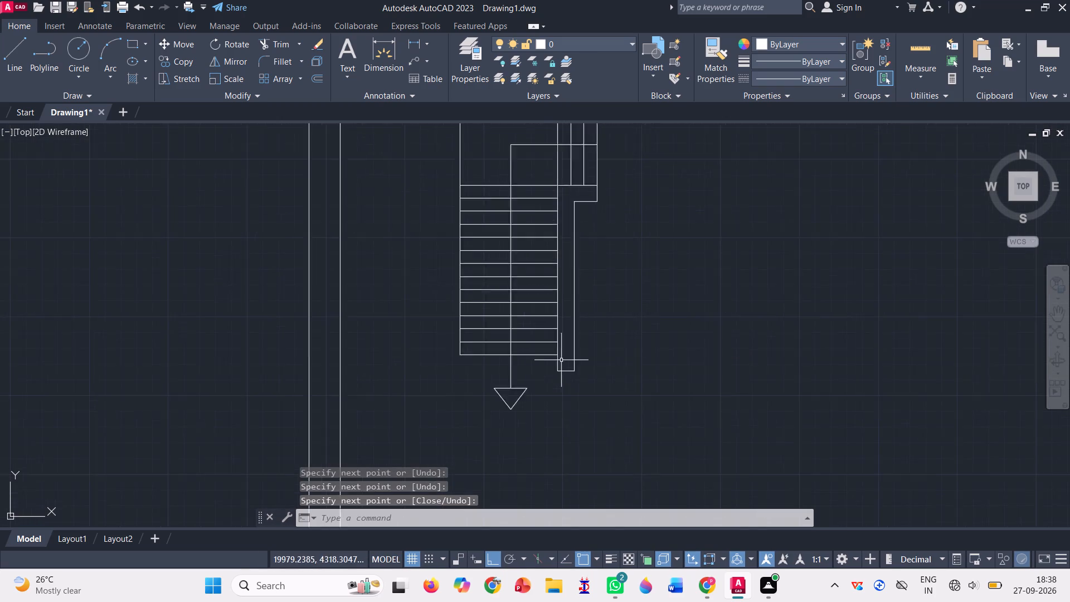
click(218, 61)
drag(466, 198, 509, 446)
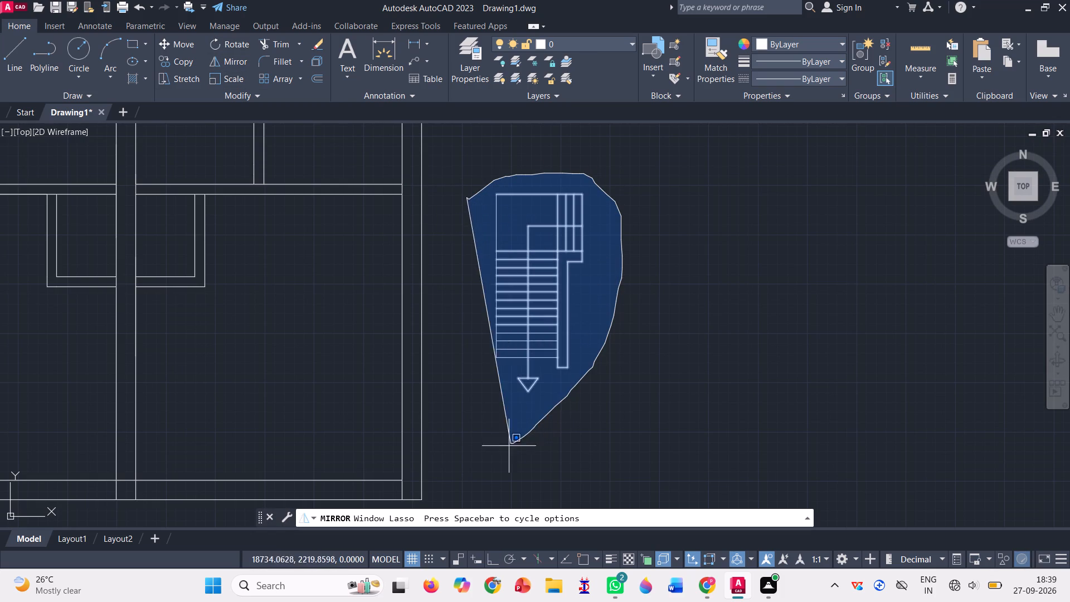
drag(509, 446, 507, 445)
key(Return)
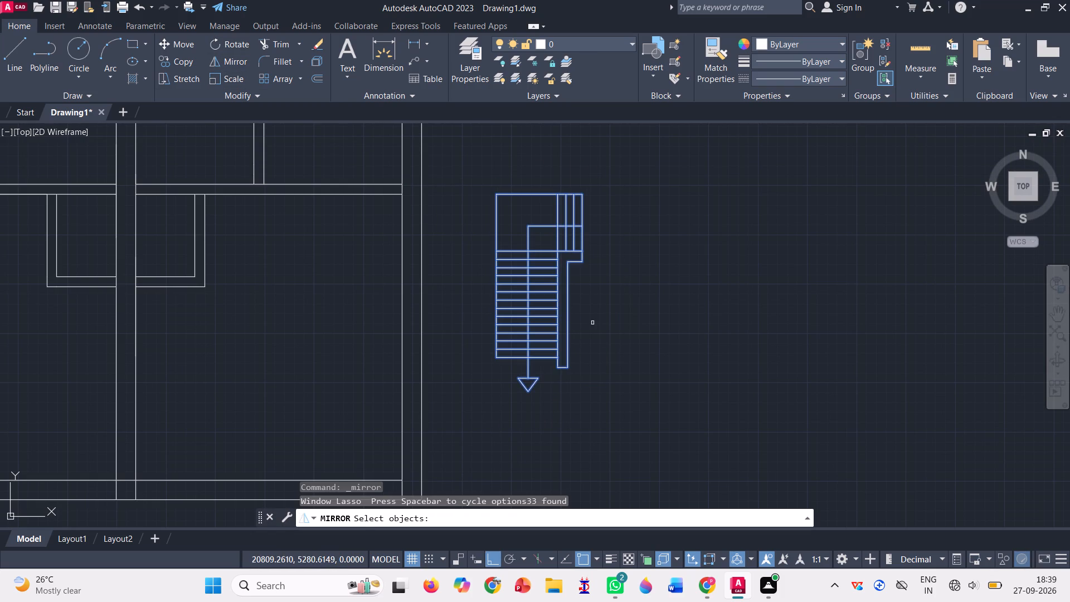
click(583, 196)
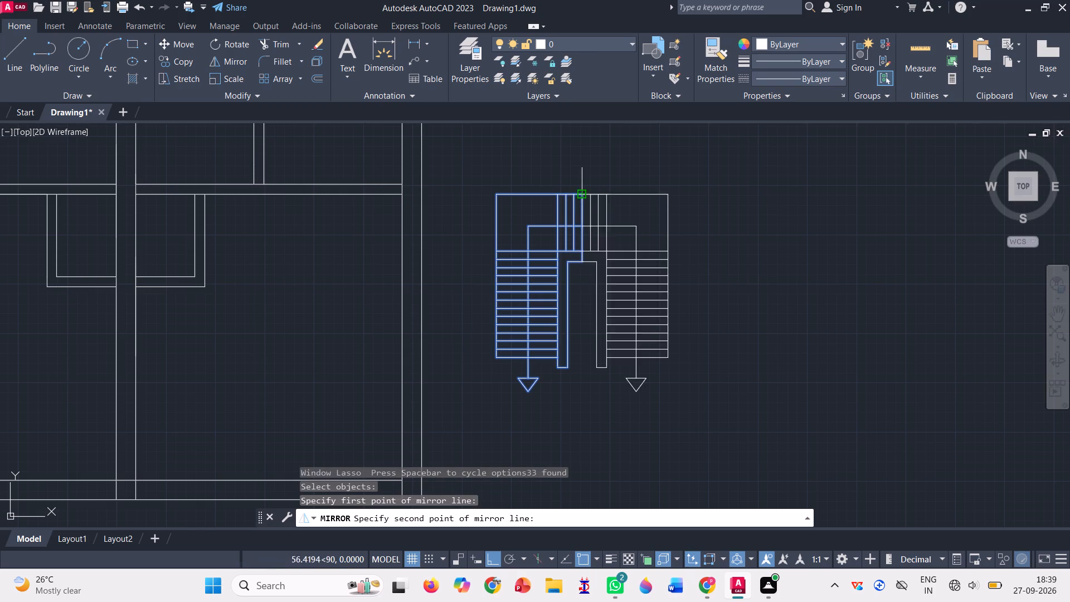
click(583, 395)
click(586, 410)
click(590, 407)
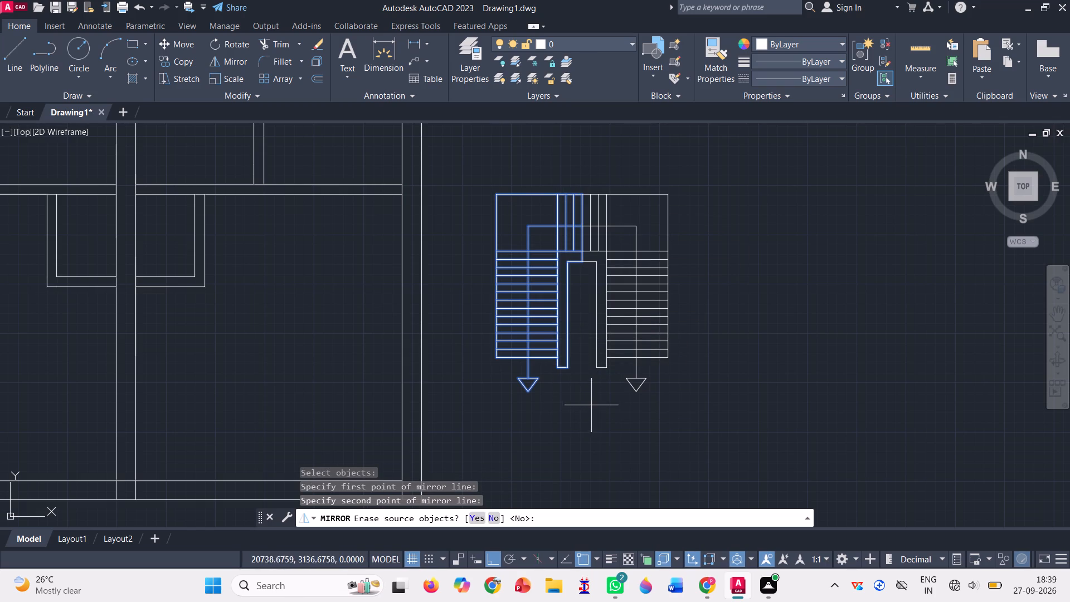
key(Return)
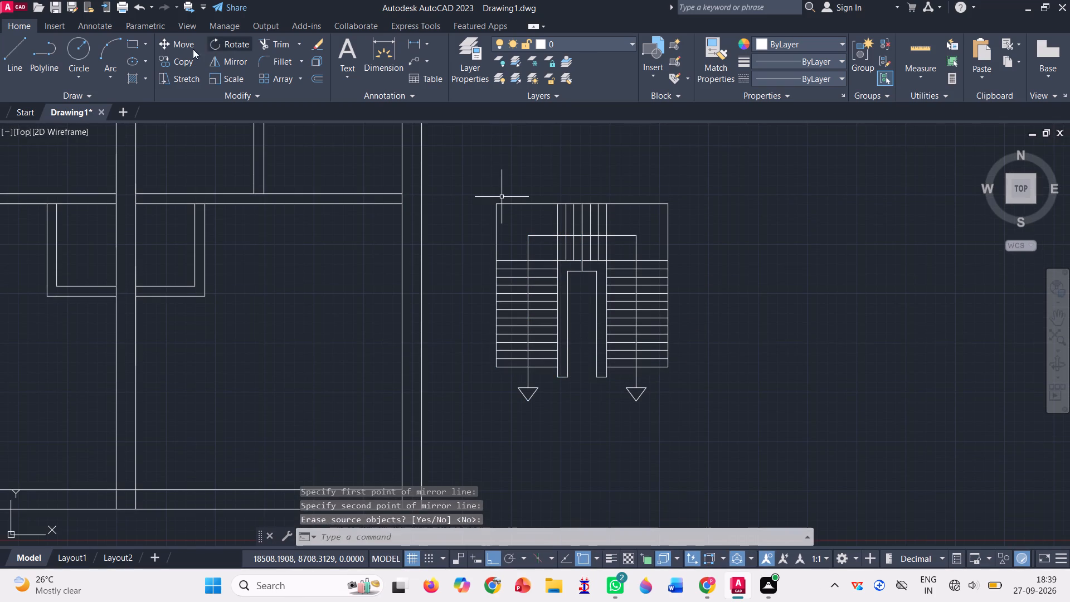
Trim away the unmirrored half's outer outline, the treads outside its direction line, and that direction line's upper part.
click(282, 46)
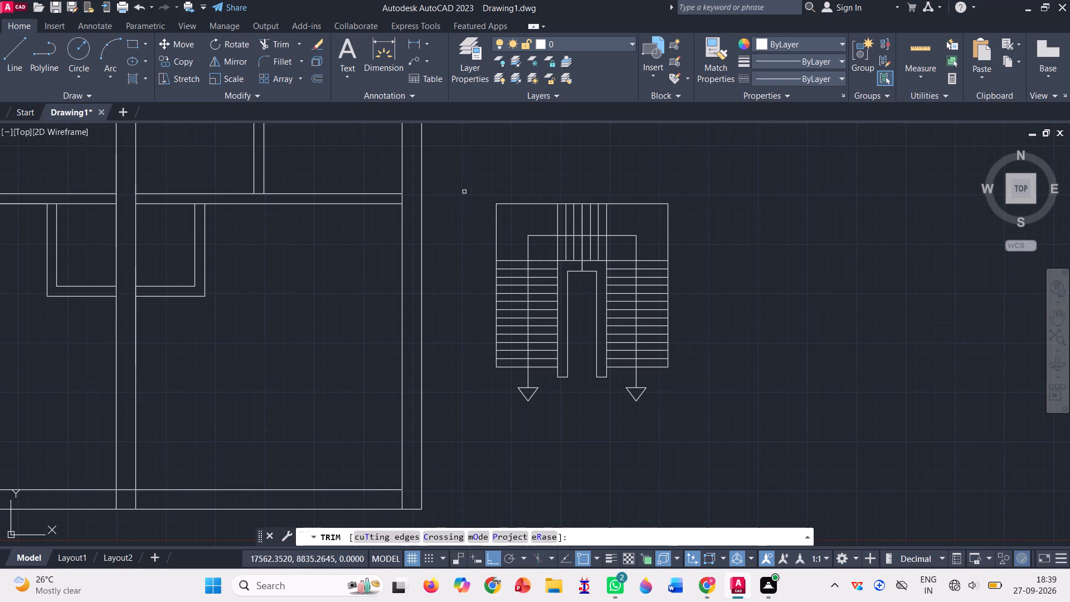
drag(523, 180, 502, 399)
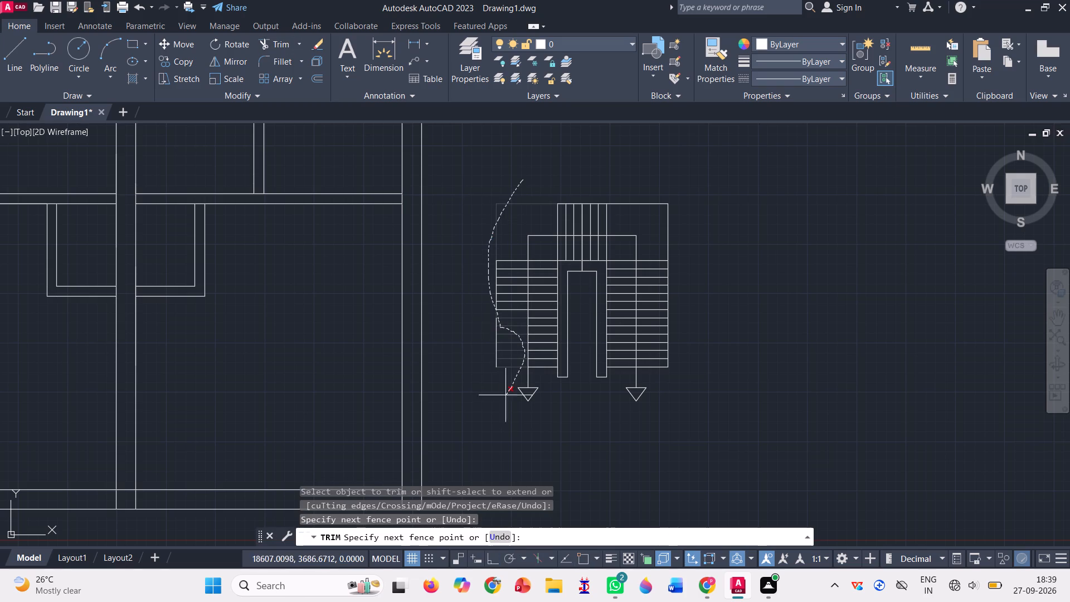
drag(502, 399, 507, 394)
drag(519, 211, 494, 339)
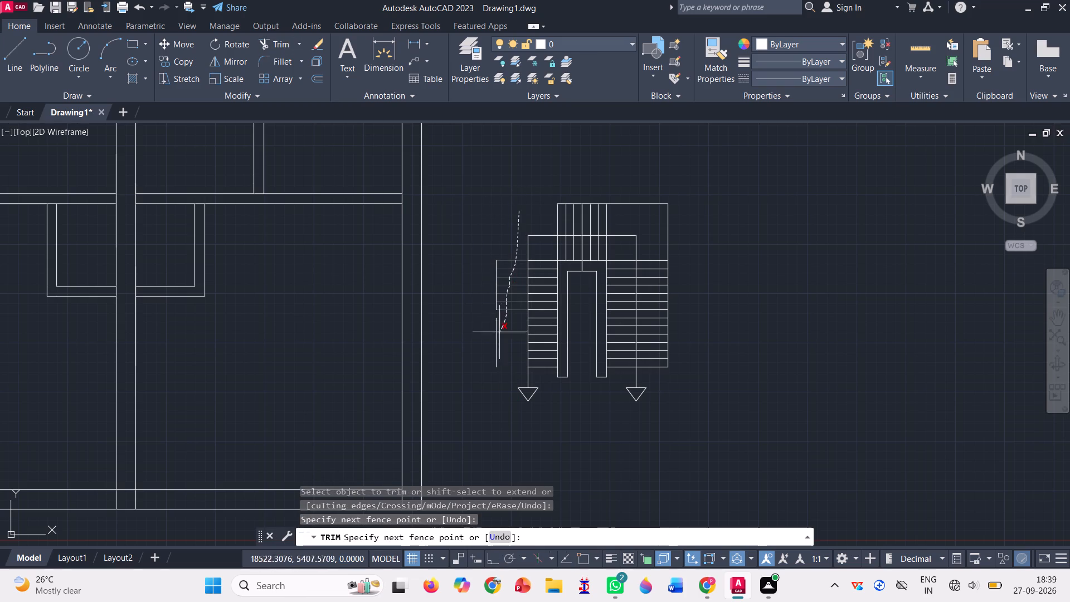
drag(494, 339, 481, 359)
drag(492, 292, 504, 296)
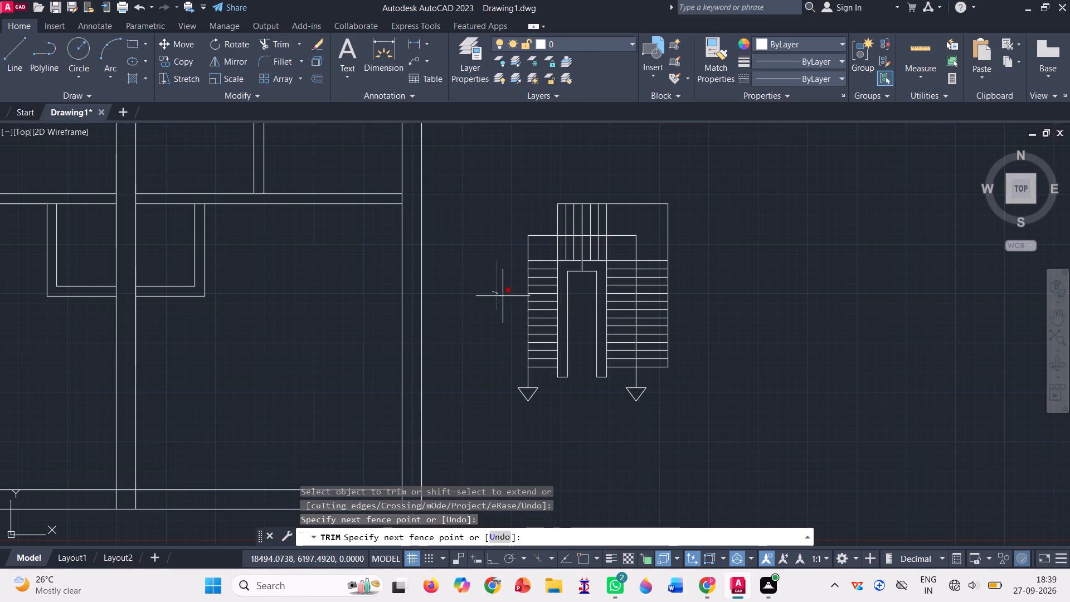
drag(504, 296, 519, 293)
click(519, 293)
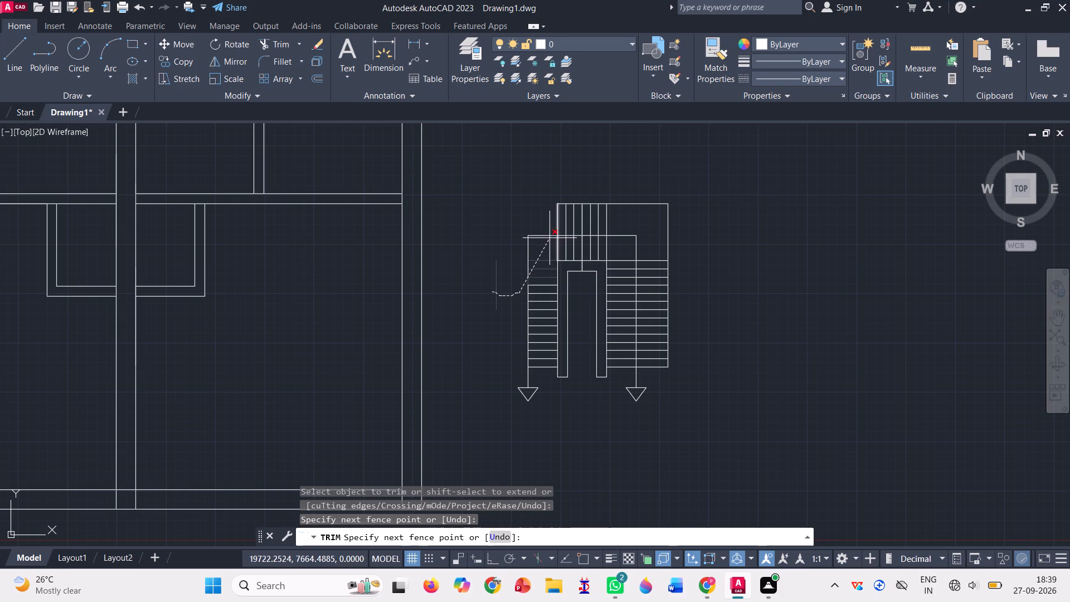
click(549, 237)
click(544, 222)
drag(541, 244, 544, 263)
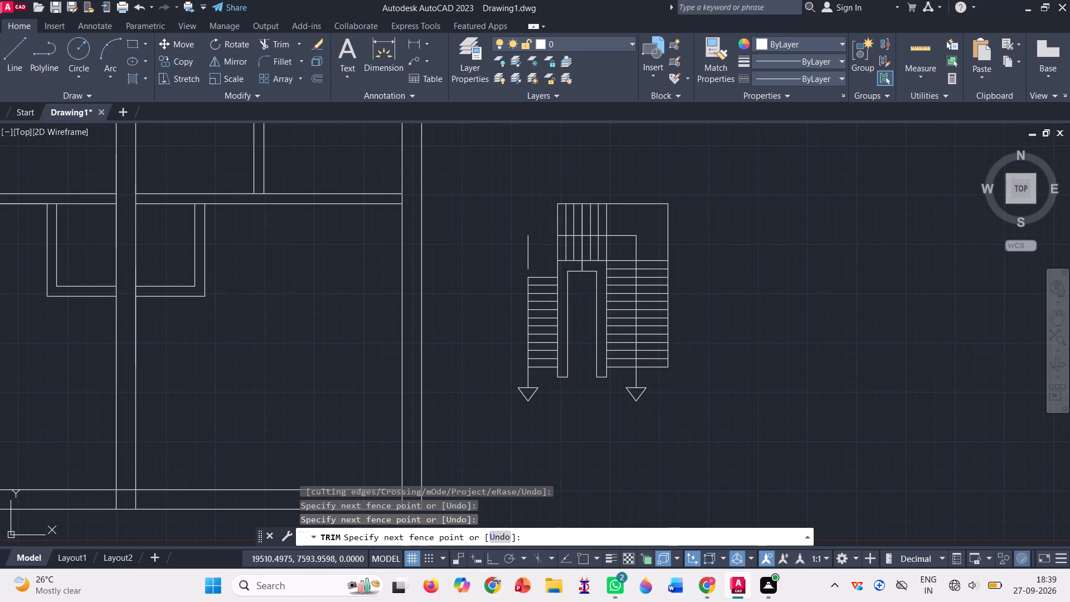
drag(544, 263, 544, 331)
Trim away the unmirrored half's upper vertical treads and landing lines up to the shared mirror line.
scroll(582, 240, up, 3)
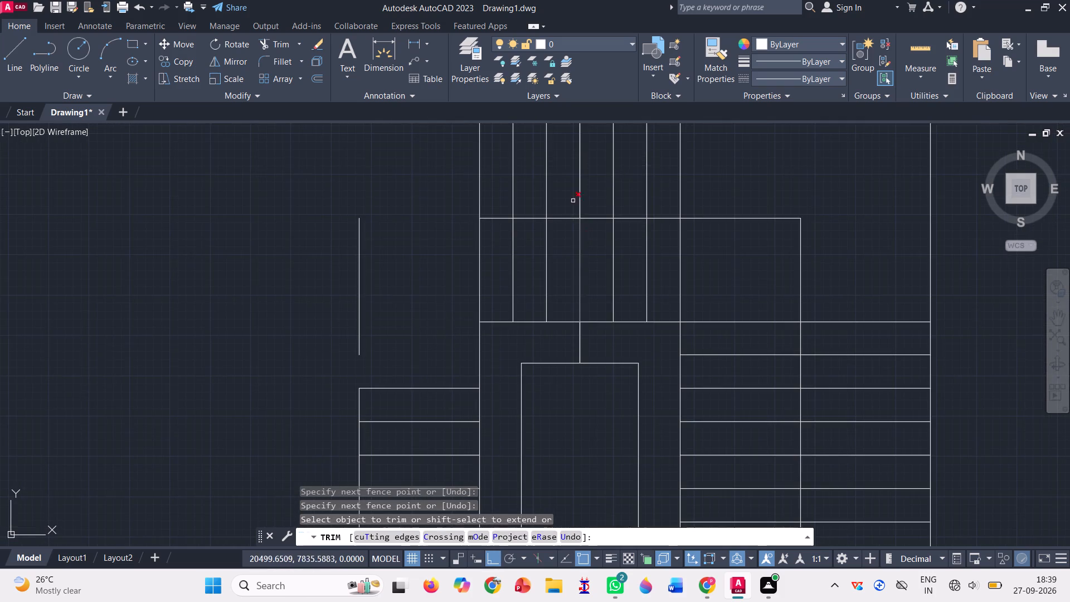
scroll(531, 220, down, 2)
drag(534, 147, 543, 170)
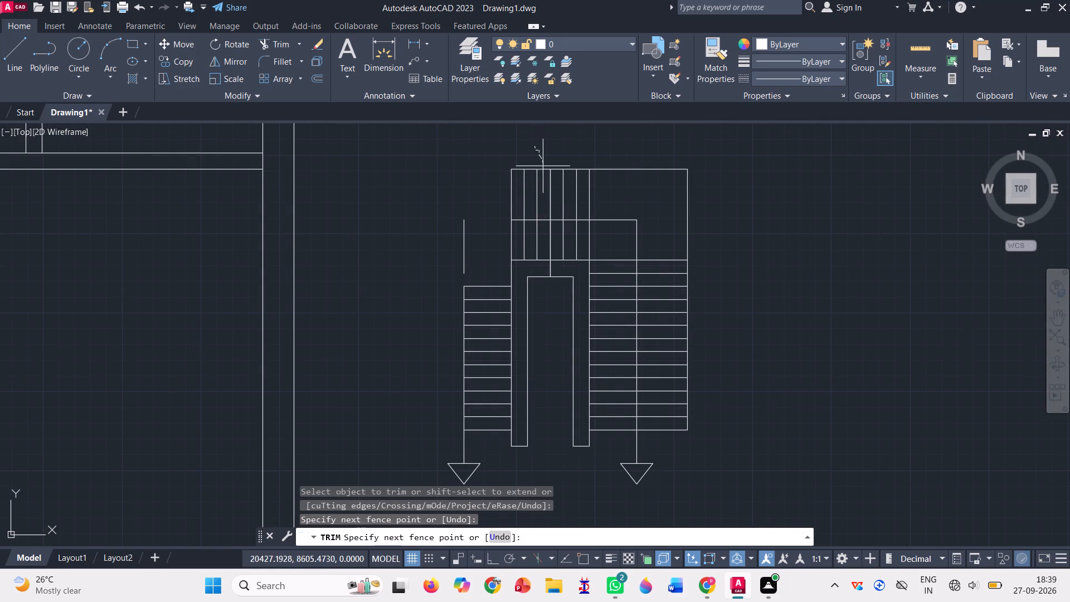
drag(543, 170, 536, 299)
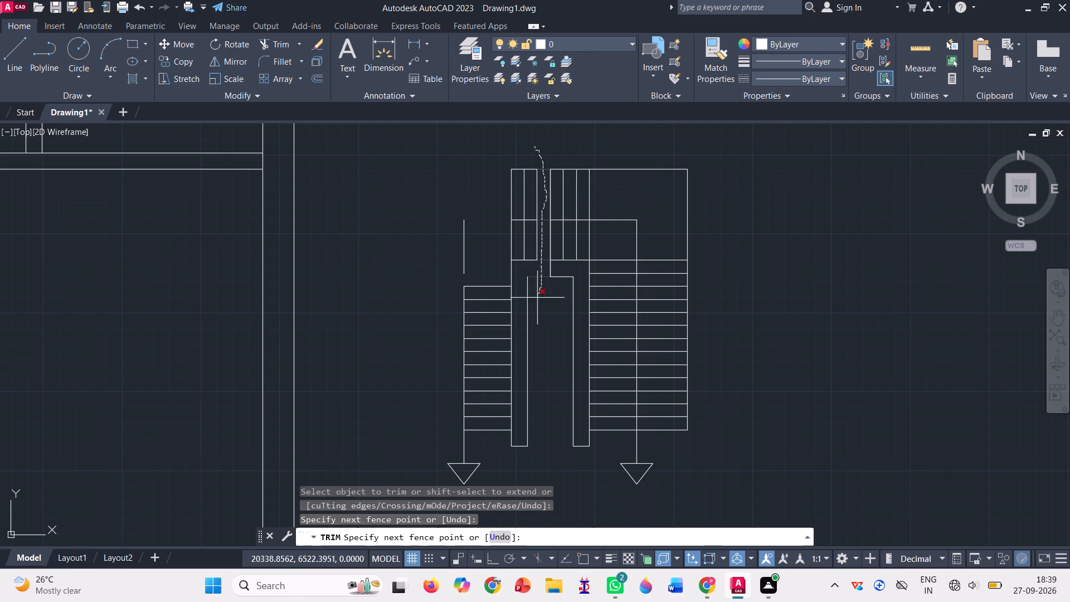
drag(536, 299, 536, 304)
drag(541, 157, 531, 193)
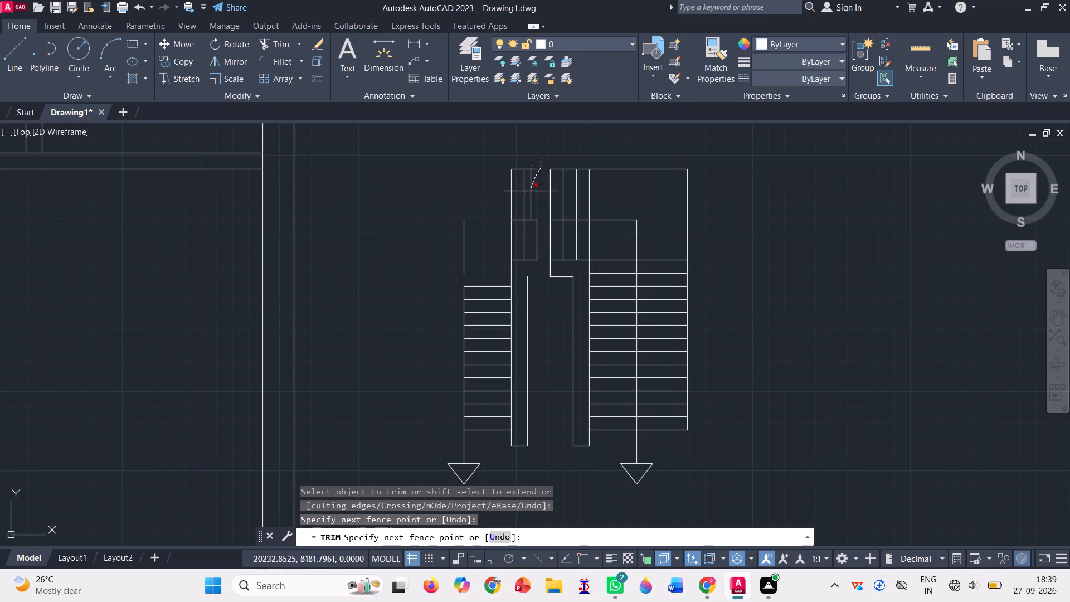
drag(531, 193, 496, 259)
drag(531, 162, 532, 164)
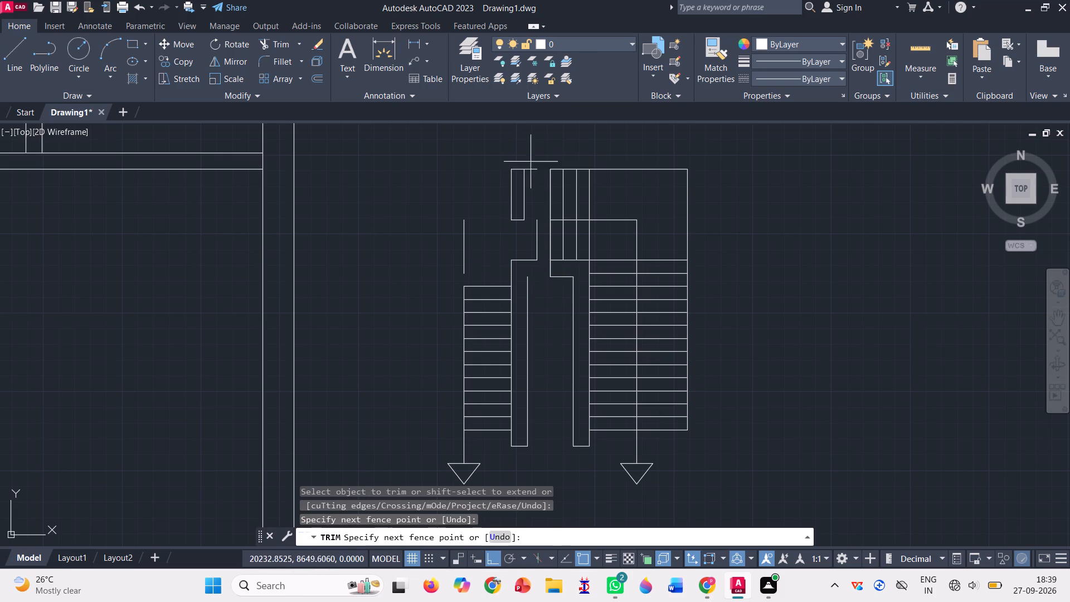
drag(532, 164, 518, 165)
drag(518, 165, 517, 232)
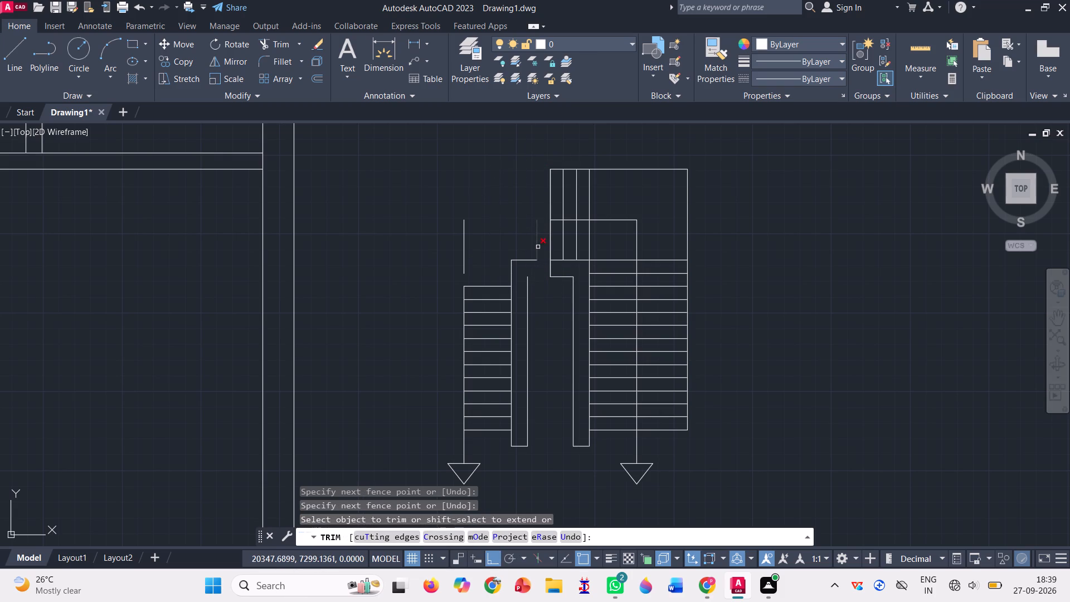
click(538, 247)
Trim away the rest of the unmirrored half: side strip, remaining treads, direction line and arrowhead.
drag(518, 253, 534, 380)
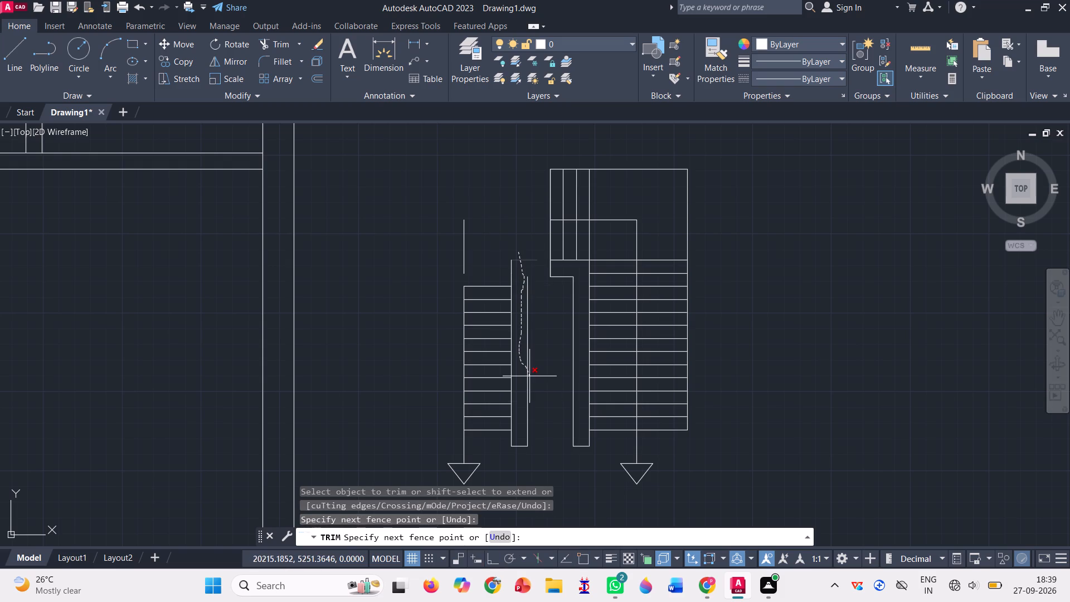
drag(534, 380, 492, 415)
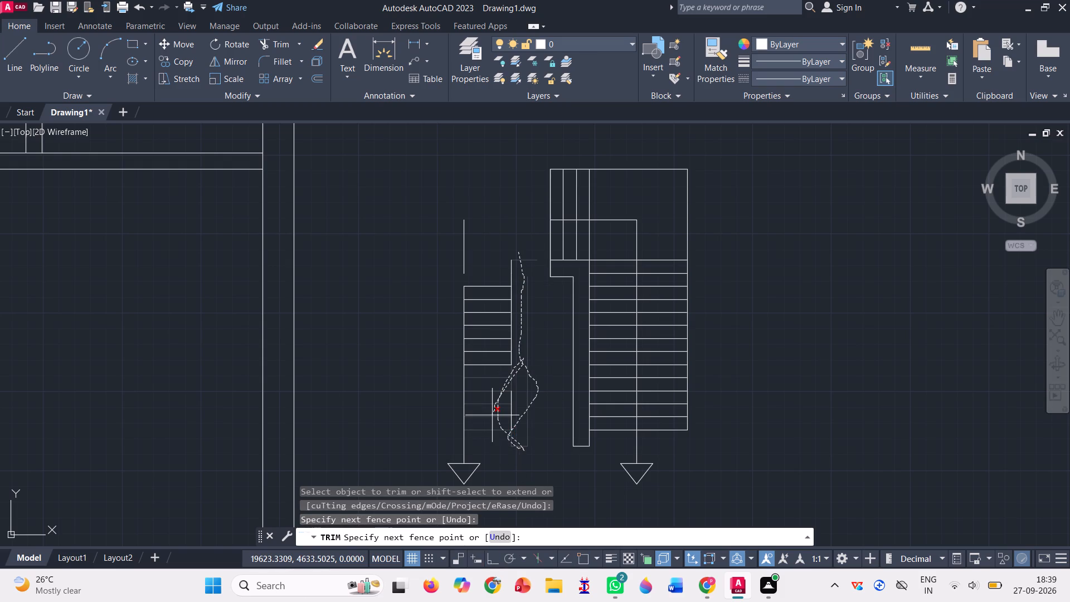
drag(492, 415, 505, 260)
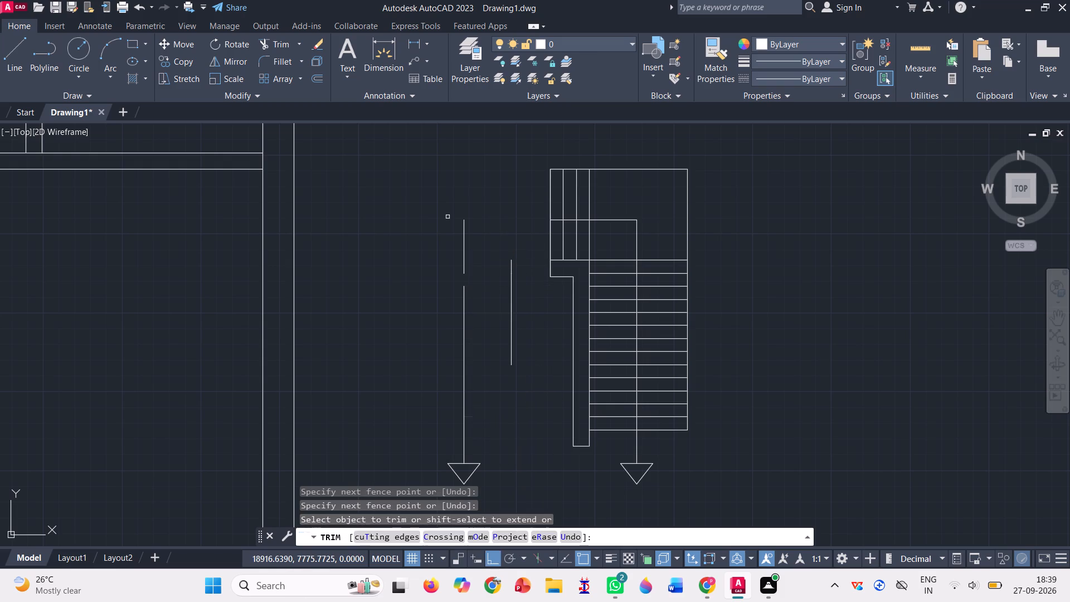
drag(448, 227, 531, 325)
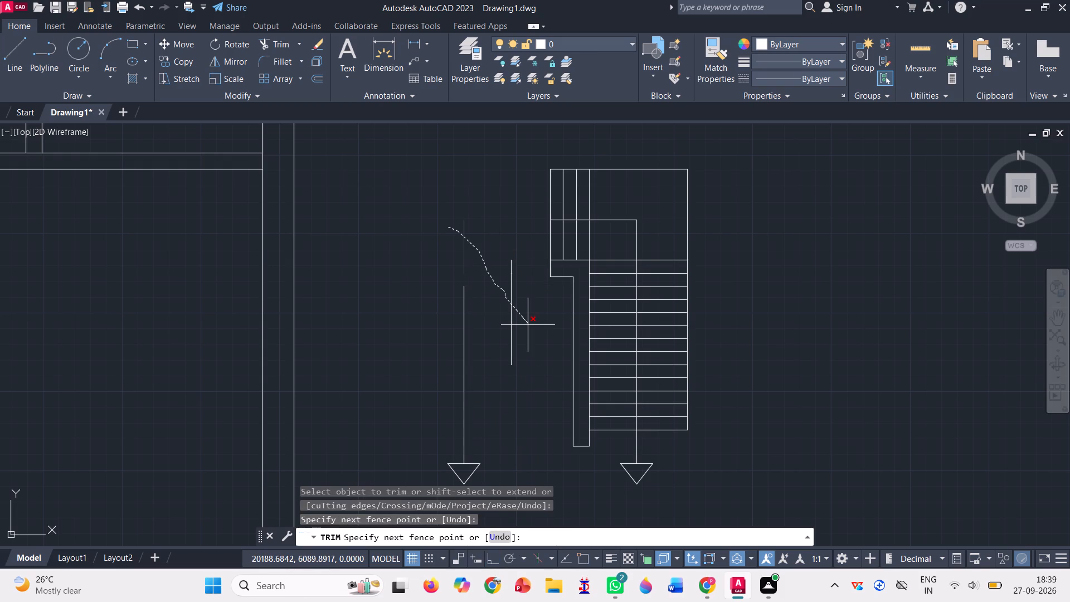
drag(531, 325, 478, 475)
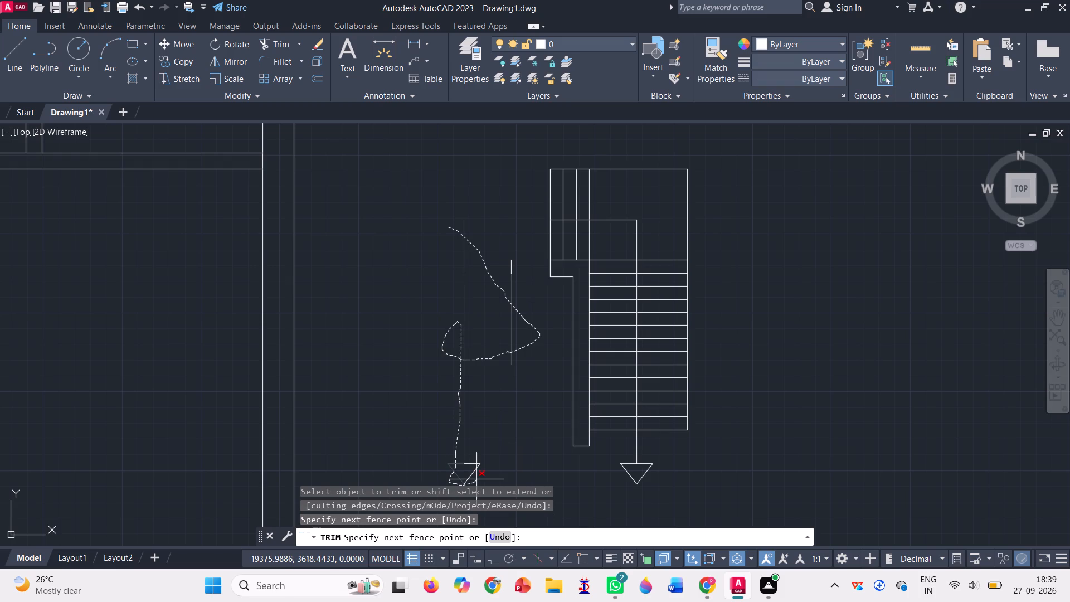
drag(478, 475, 468, 472)
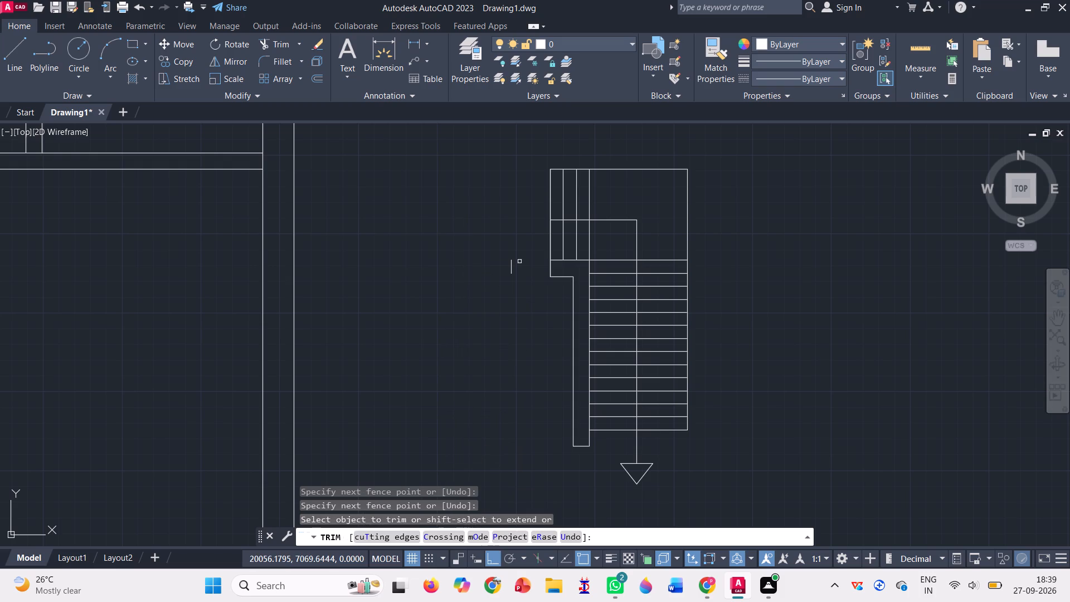
drag(514, 265, 502, 276)
Move the mirrored staircase by its upper-right corner to where the horizontal inner wall's lower edge meets the right outer wall's inner face.
scroll(492, 267, down, 2)
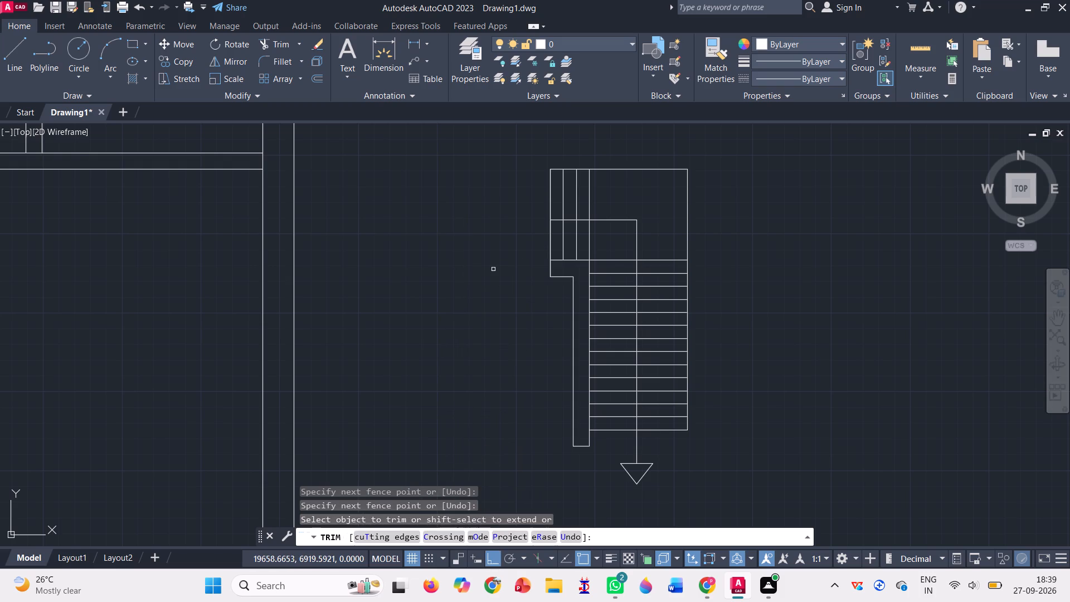
click(193, 38)
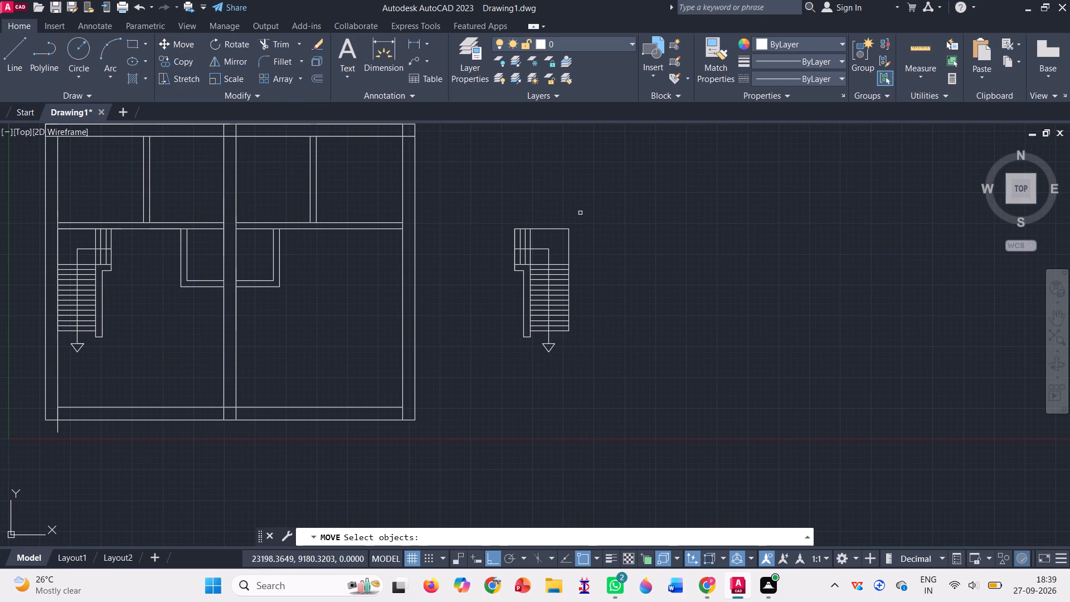
drag(492, 206, 526, 368)
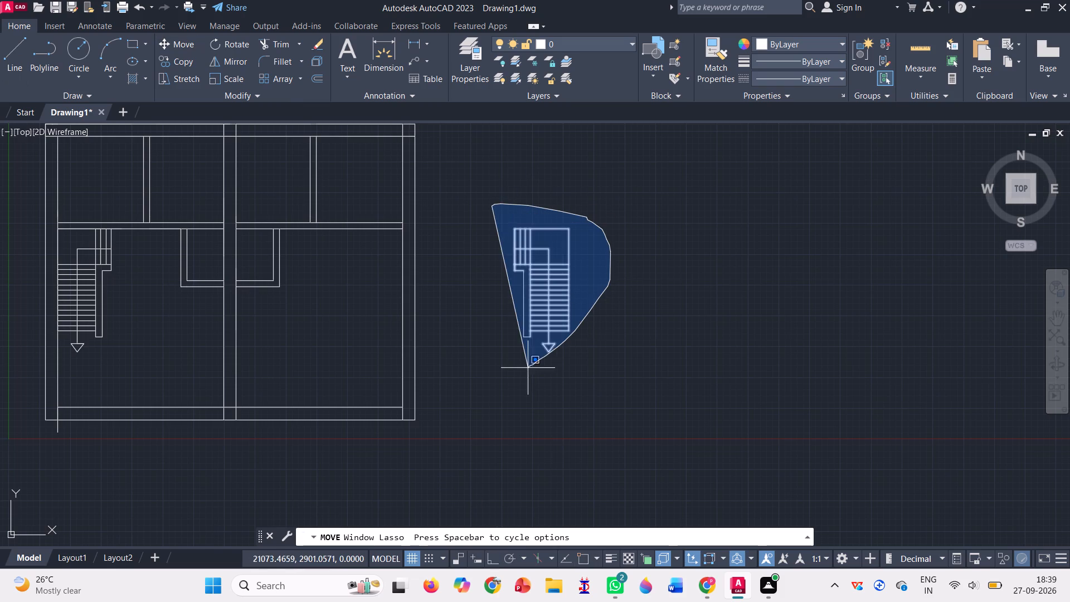
drag(526, 368, 520, 370)
key(Return)
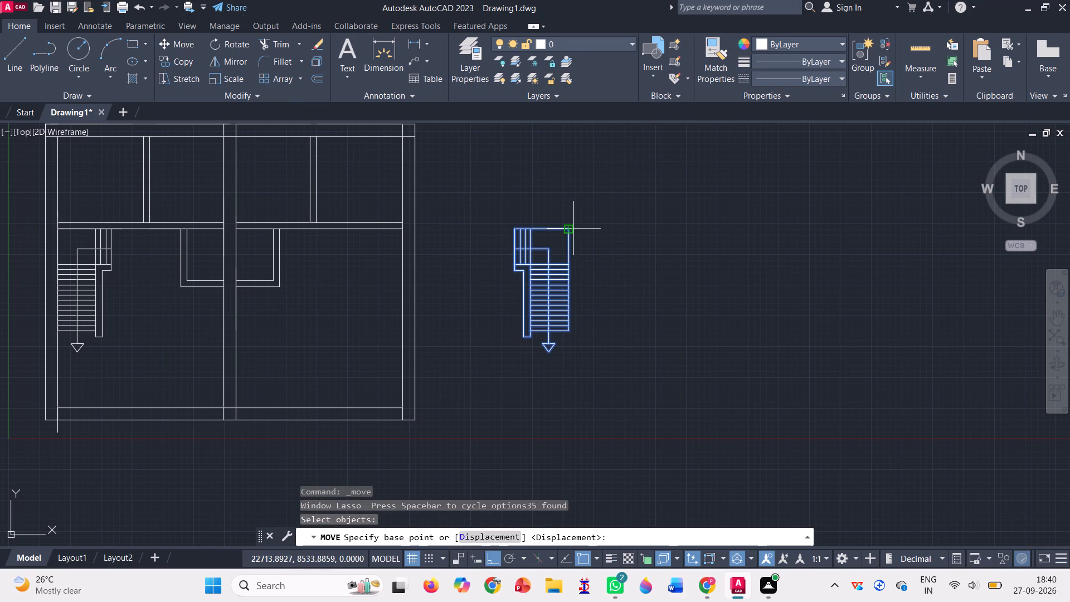
scroll(573, 229, up, 4)
click(536, 224)
scroll(546, 221, down, 5)
scroll(377, 220, up, 2)
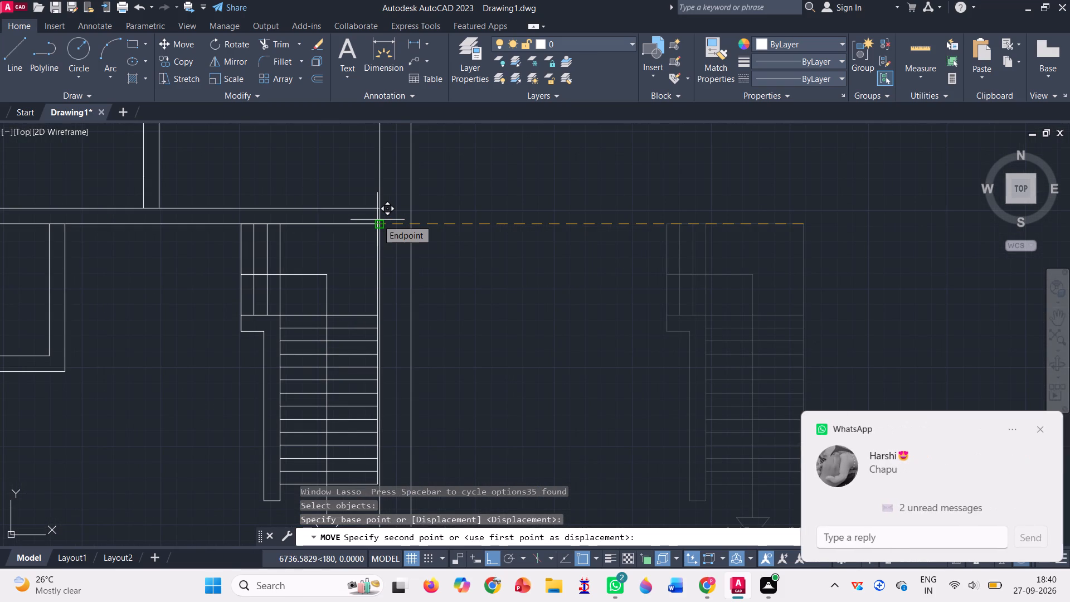
scroll(376, 222, up, 1)
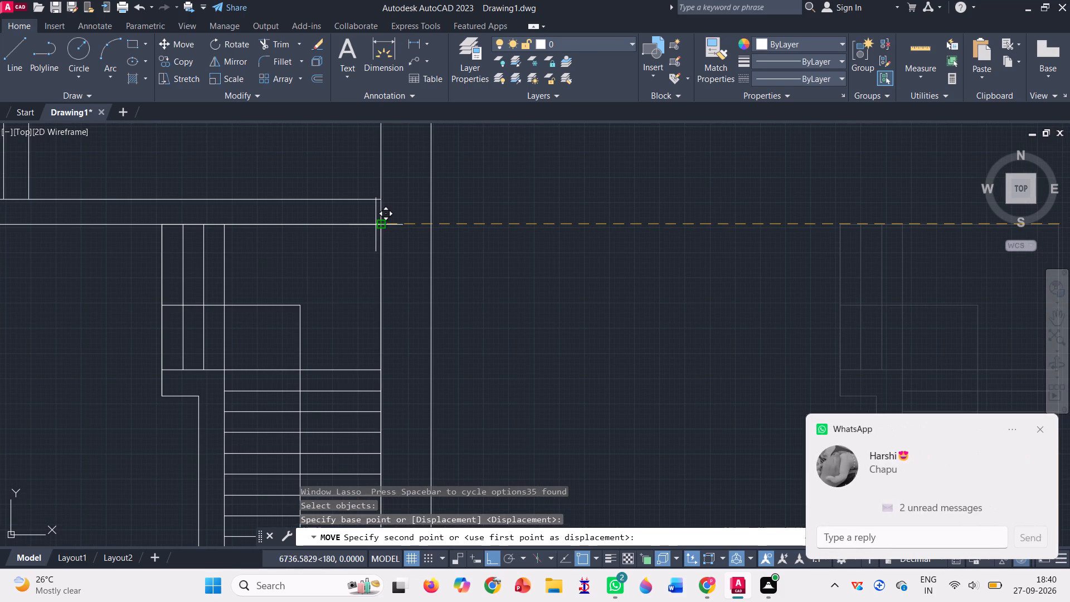
click(381, 230)
scroll(505, 234, down, 3)
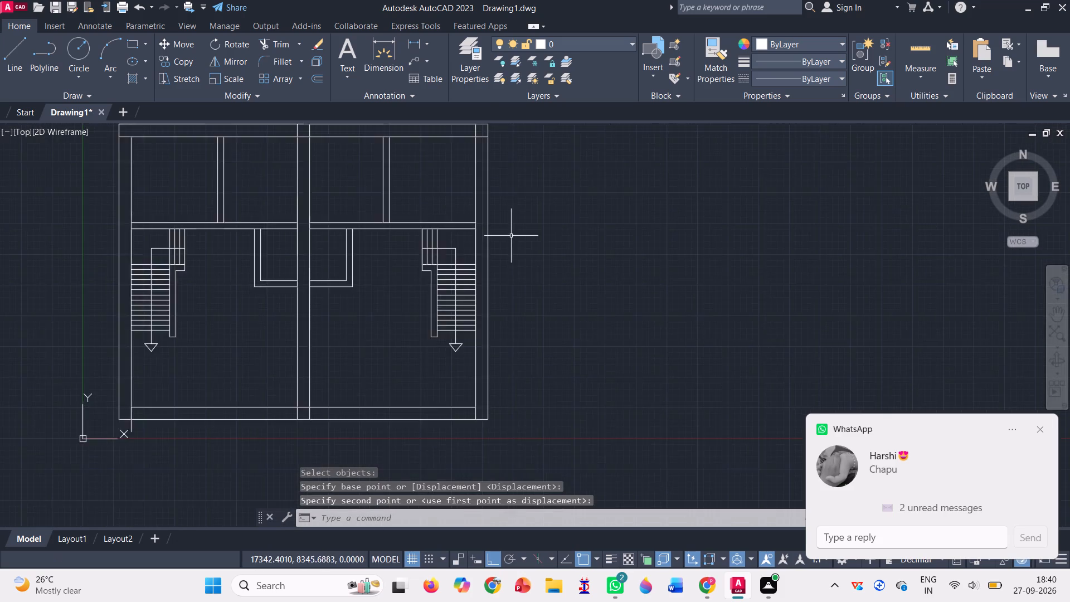
Draw a horizontal line about 892 long on the horizontal inner wall's upper edge, between the left staircase and the vertical partition.
scroll(511, 236, down, 1)
scroll(338, 182, up, 1)
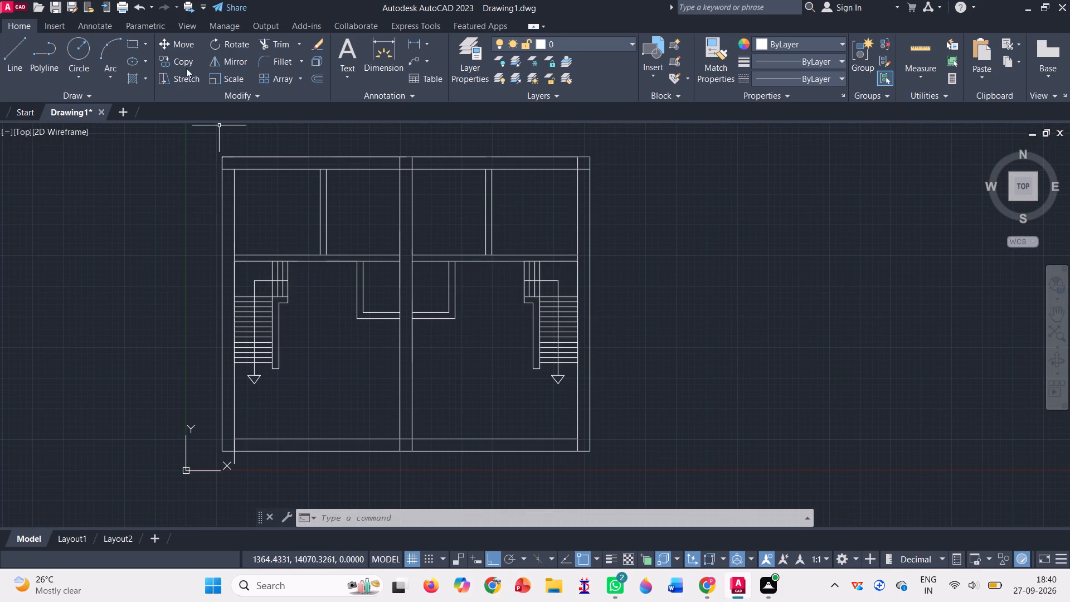
click(16, 60)
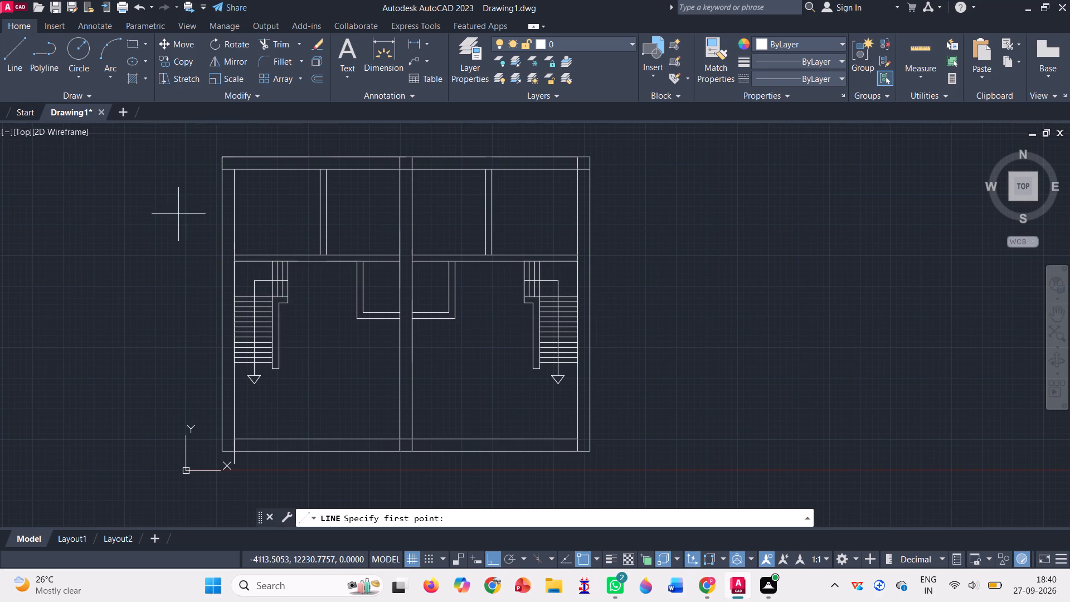
scroll(300, 255, up, 1)
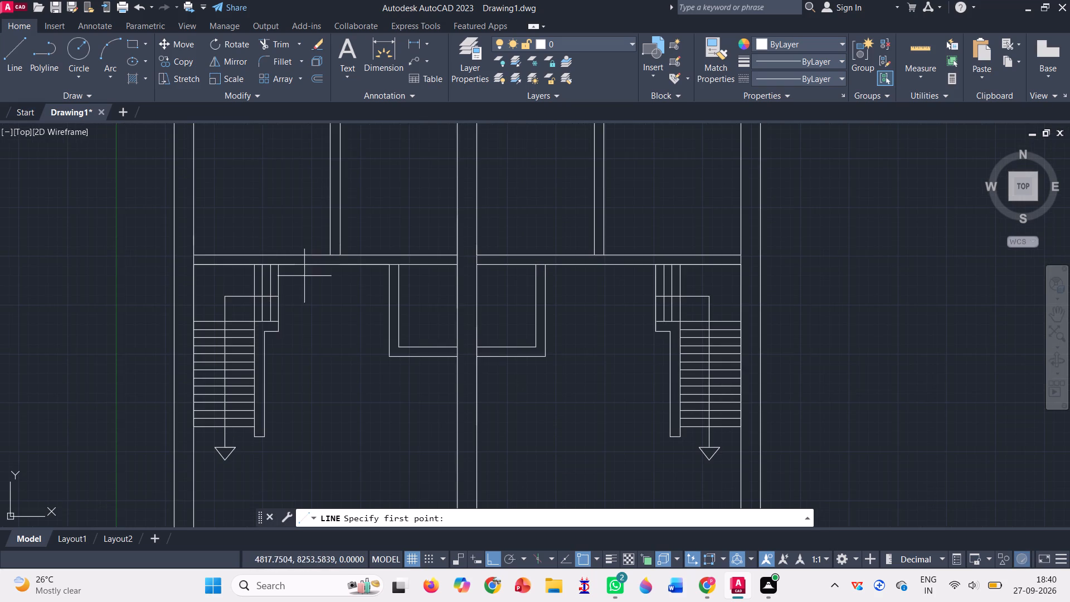
scroll(273, 251, up, 2)
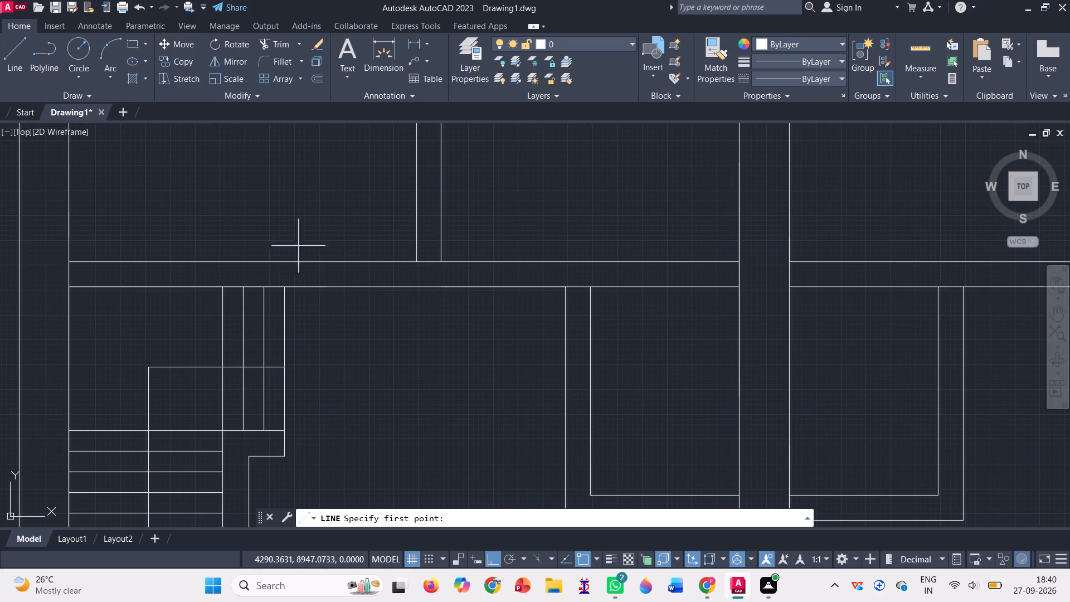
click(395, 261)
scroll(388, 191, down, 2)
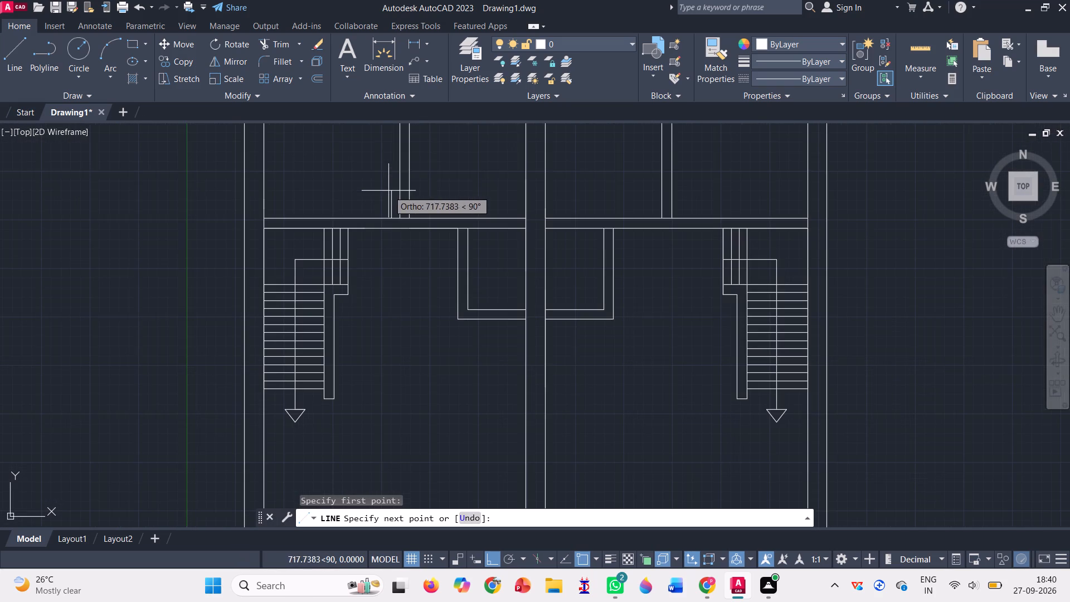
scroll(367, 185, down, 1)
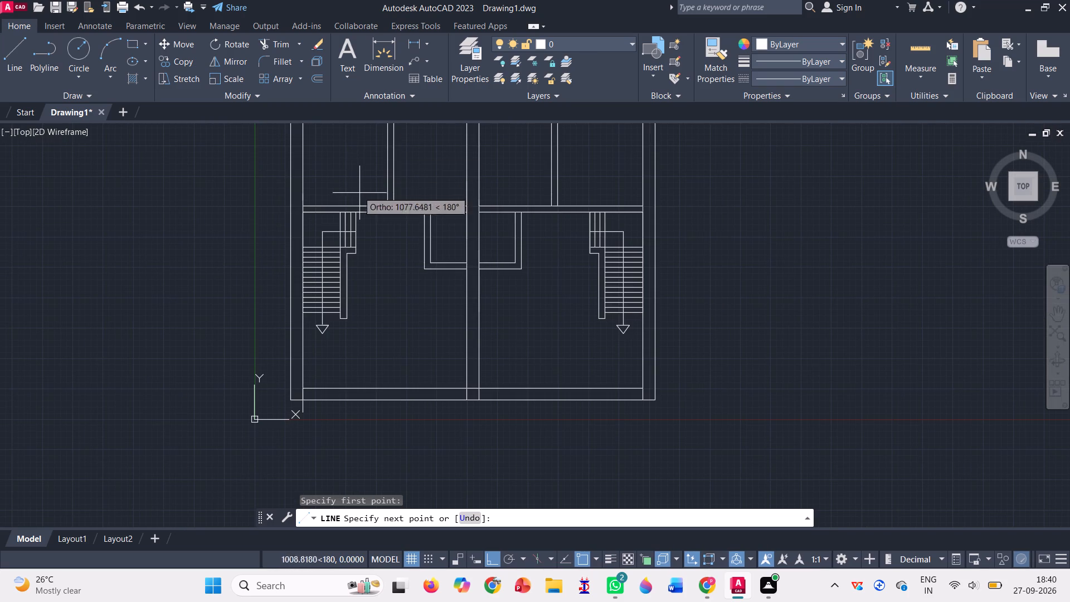
scroll(351, 206, up, 5)
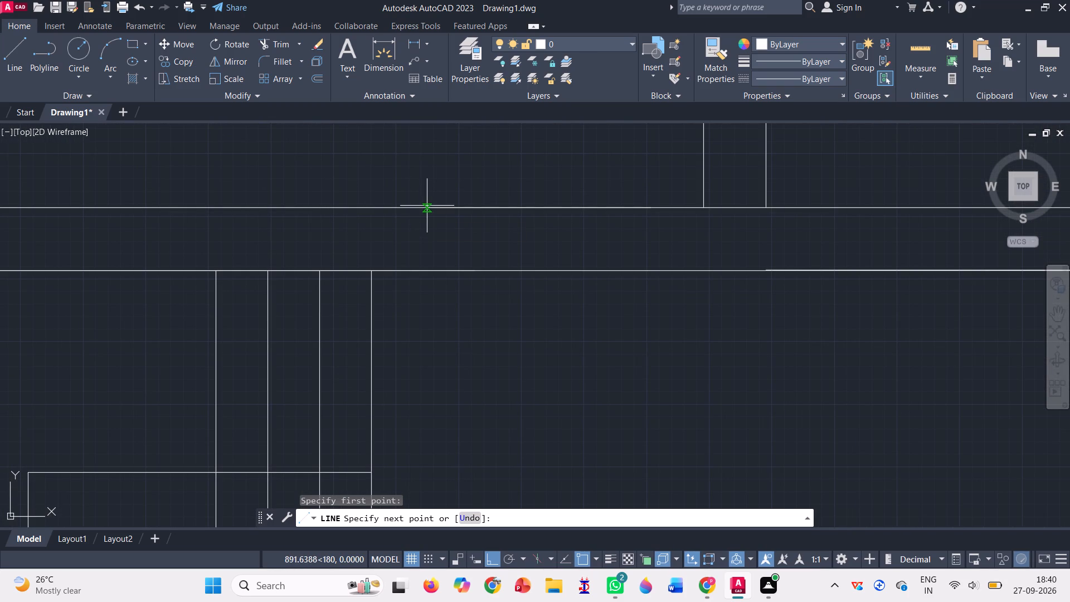
click(426, 206)
key(Return)
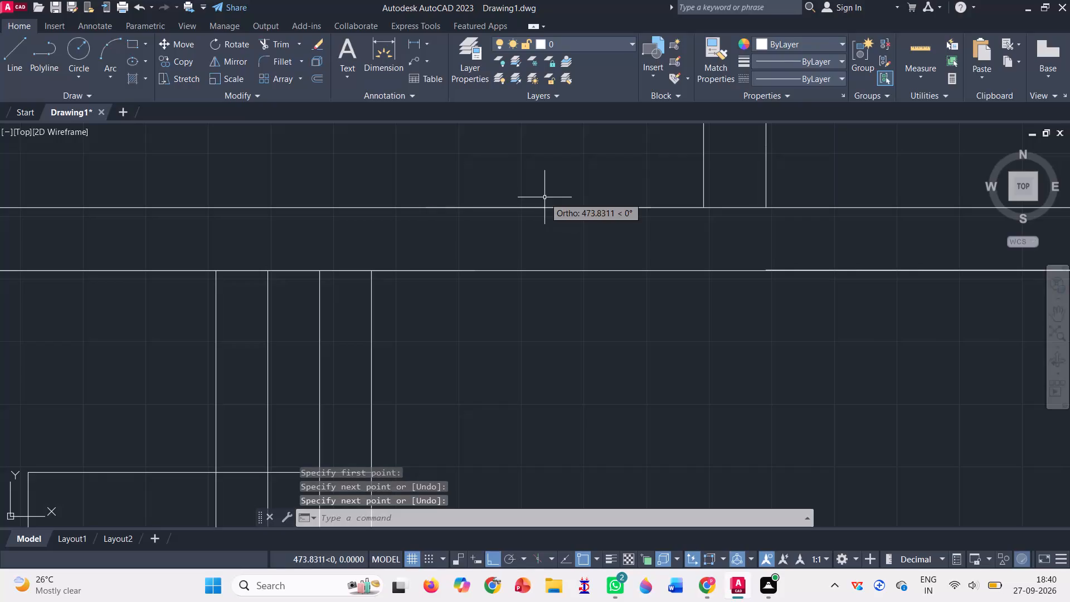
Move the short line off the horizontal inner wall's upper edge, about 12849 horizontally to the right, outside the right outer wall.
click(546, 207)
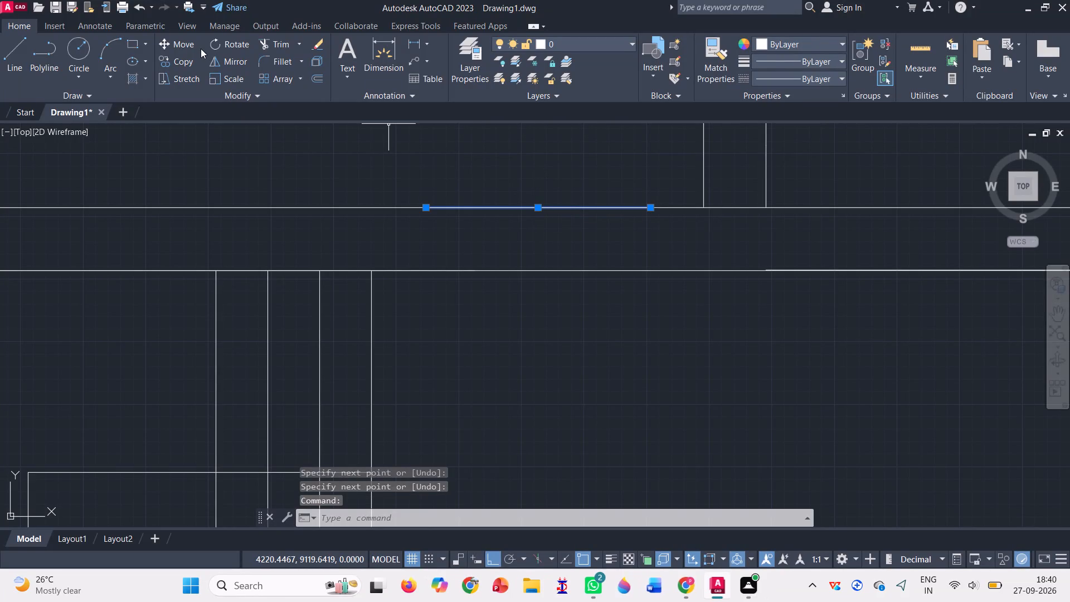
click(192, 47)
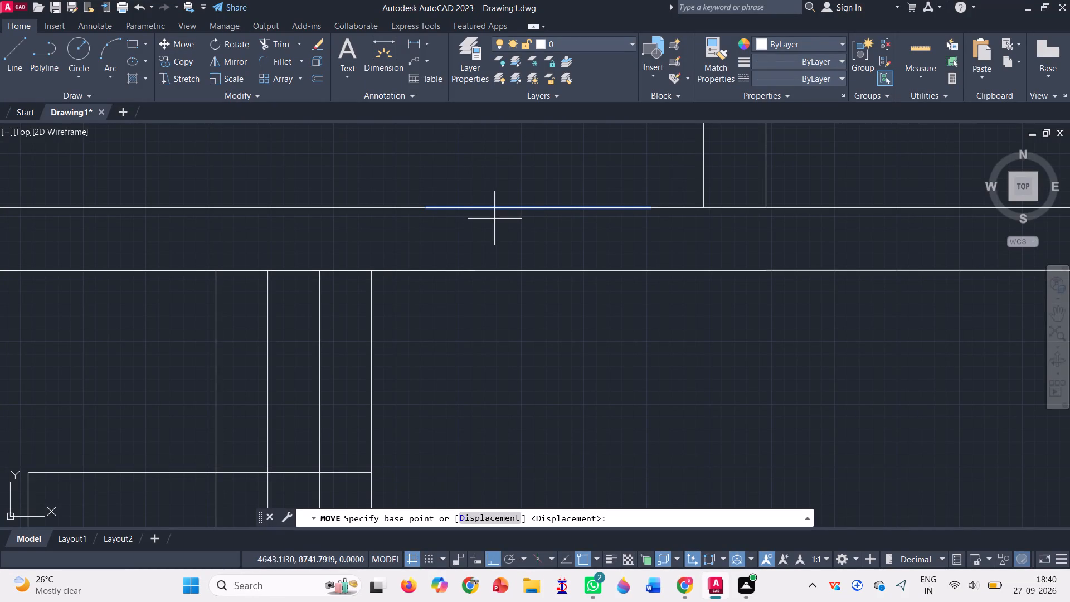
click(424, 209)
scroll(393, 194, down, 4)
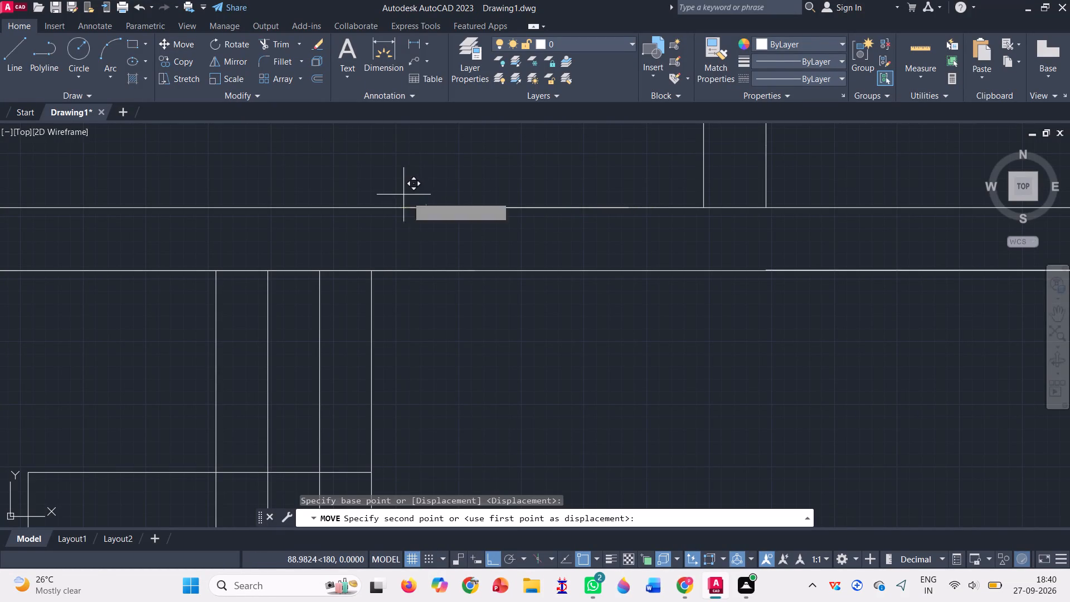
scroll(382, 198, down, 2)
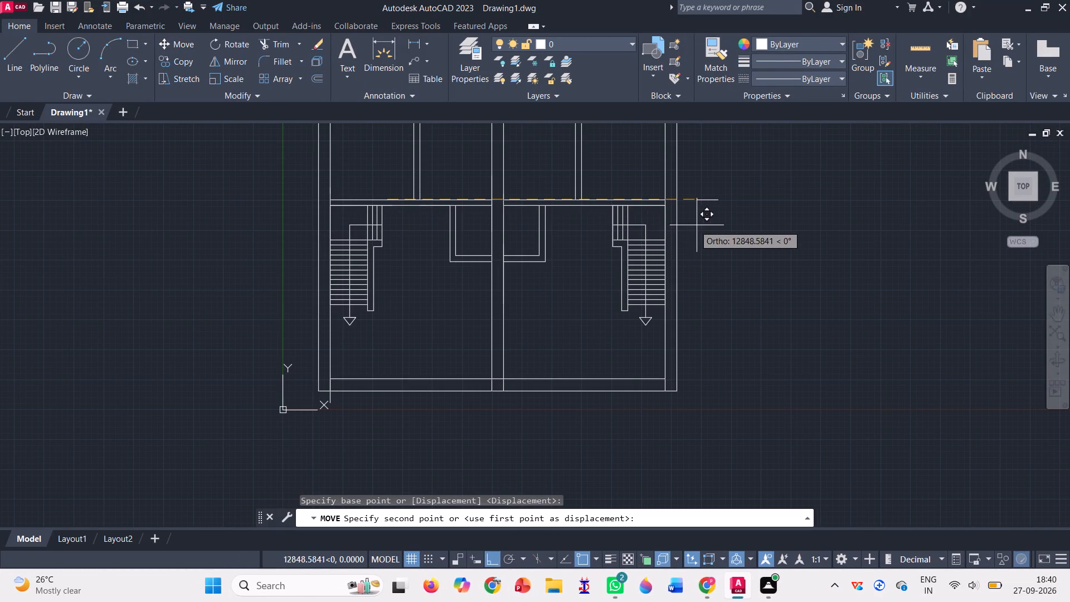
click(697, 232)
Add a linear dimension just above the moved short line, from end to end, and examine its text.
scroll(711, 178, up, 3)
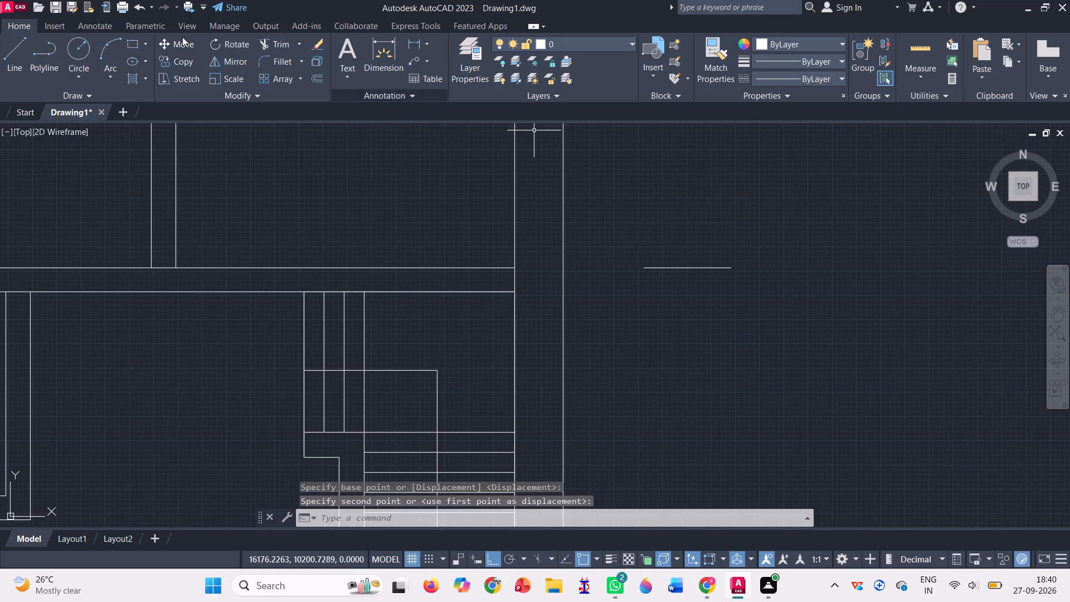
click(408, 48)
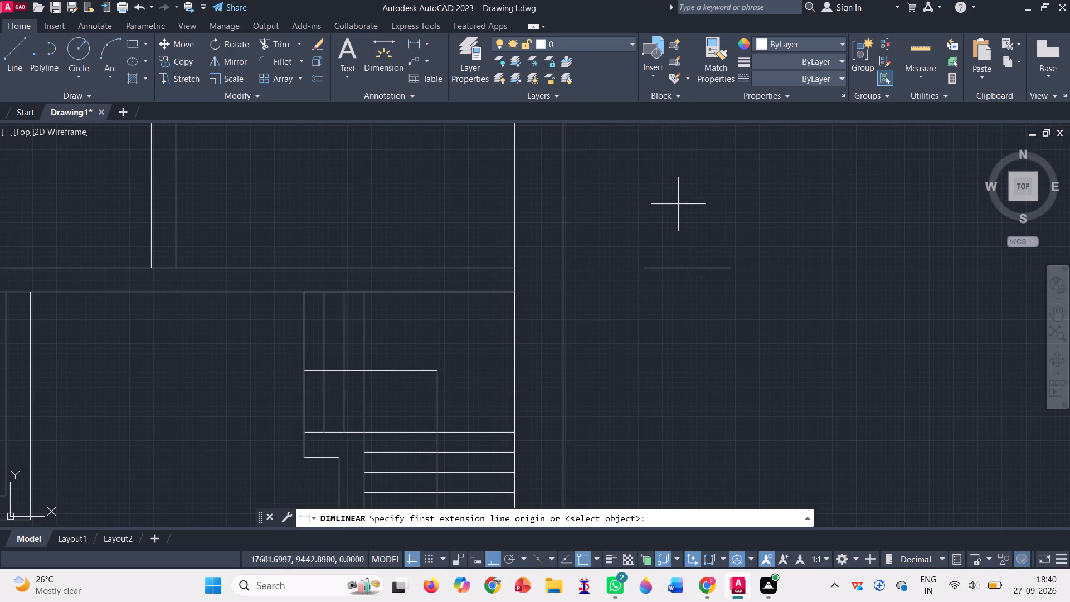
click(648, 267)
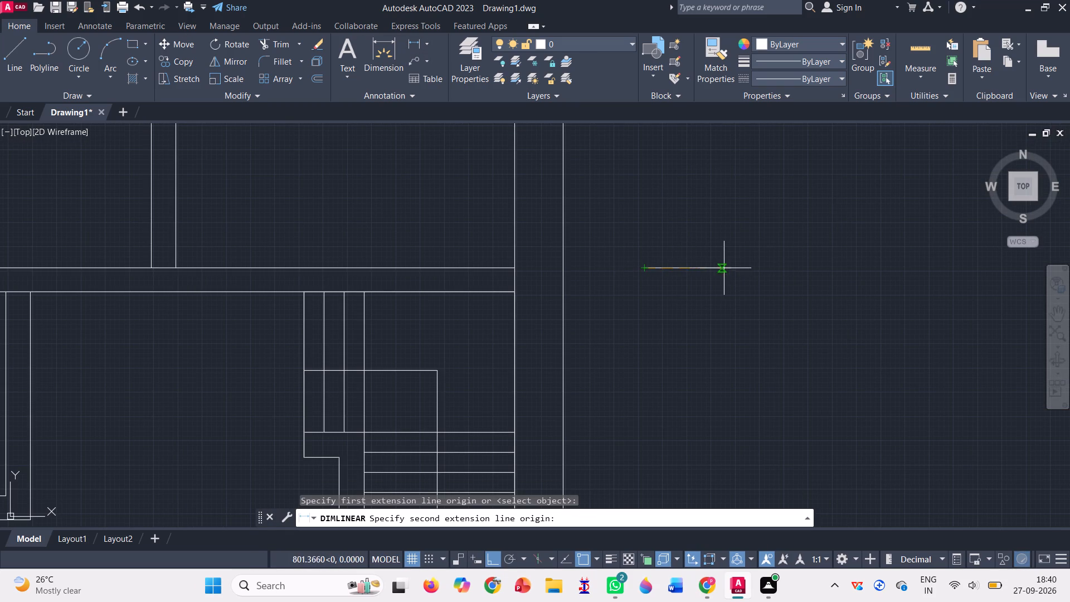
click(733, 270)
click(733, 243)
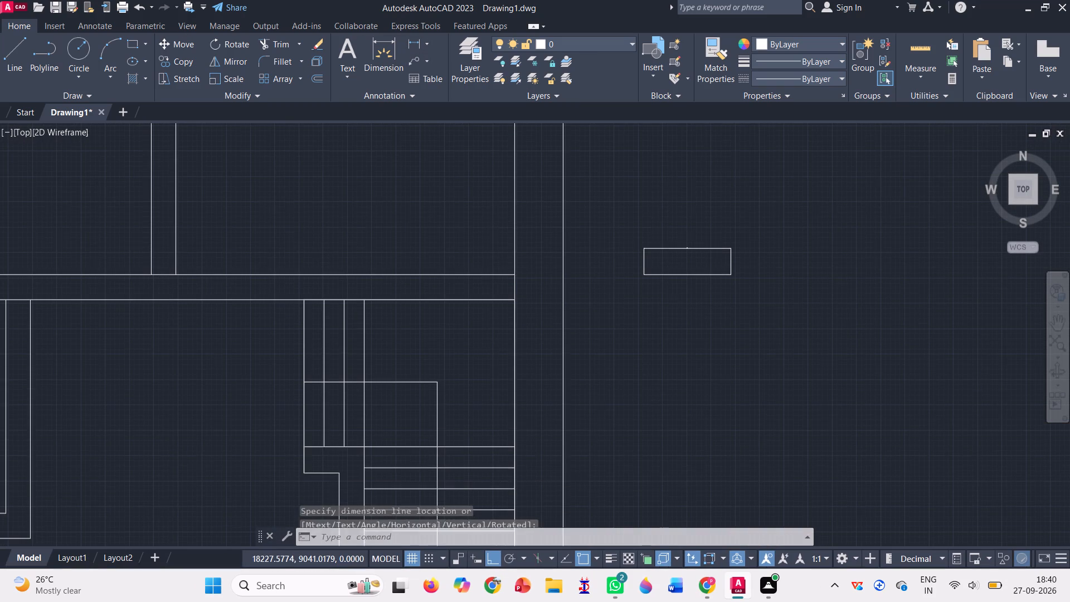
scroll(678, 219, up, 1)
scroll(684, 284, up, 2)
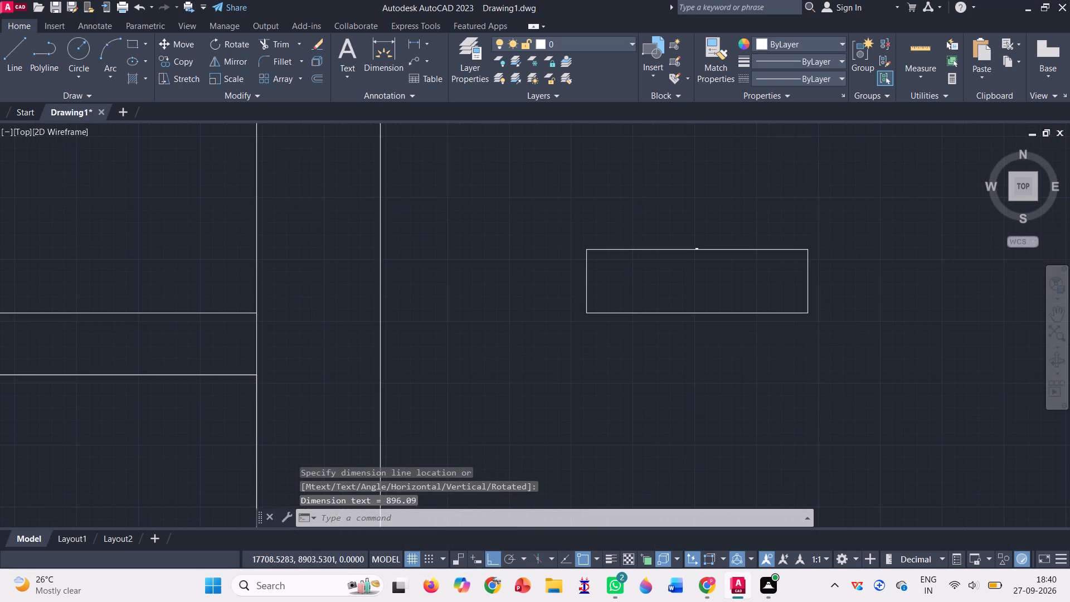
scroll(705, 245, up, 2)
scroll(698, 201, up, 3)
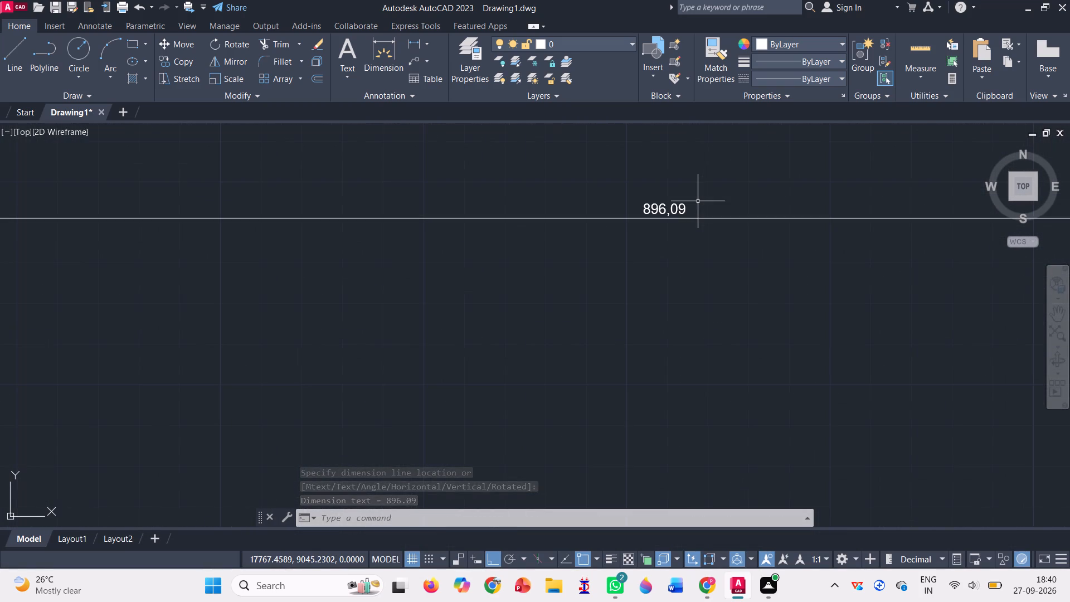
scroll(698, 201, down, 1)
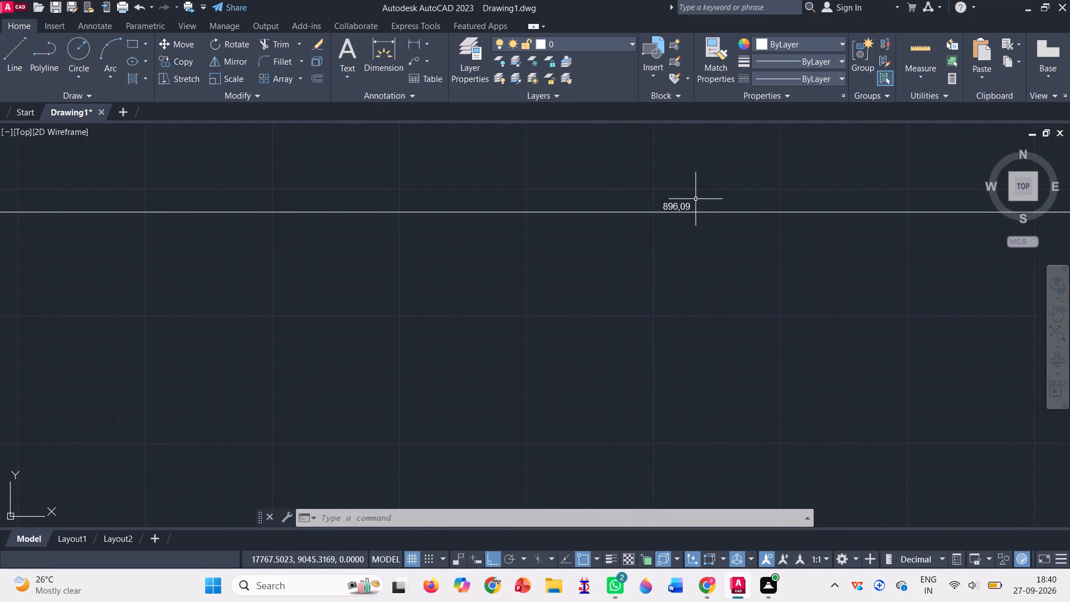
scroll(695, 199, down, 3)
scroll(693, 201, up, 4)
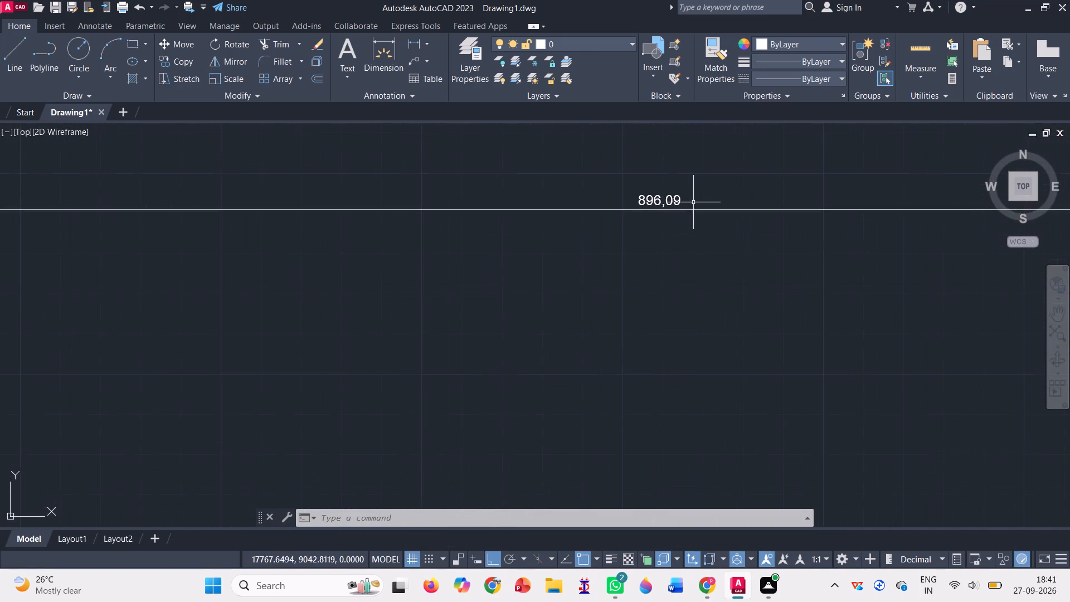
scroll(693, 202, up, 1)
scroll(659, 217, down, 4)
Erase the linear dimension and the short line outside the right outer wall.
click(664, 213)
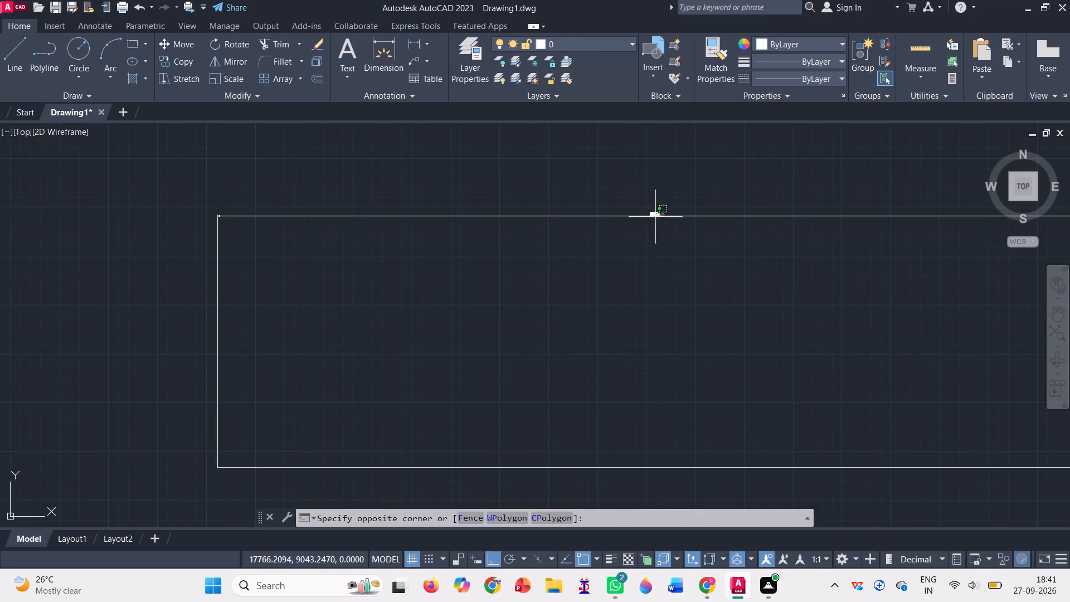
click(640, 223)
key(Delete)
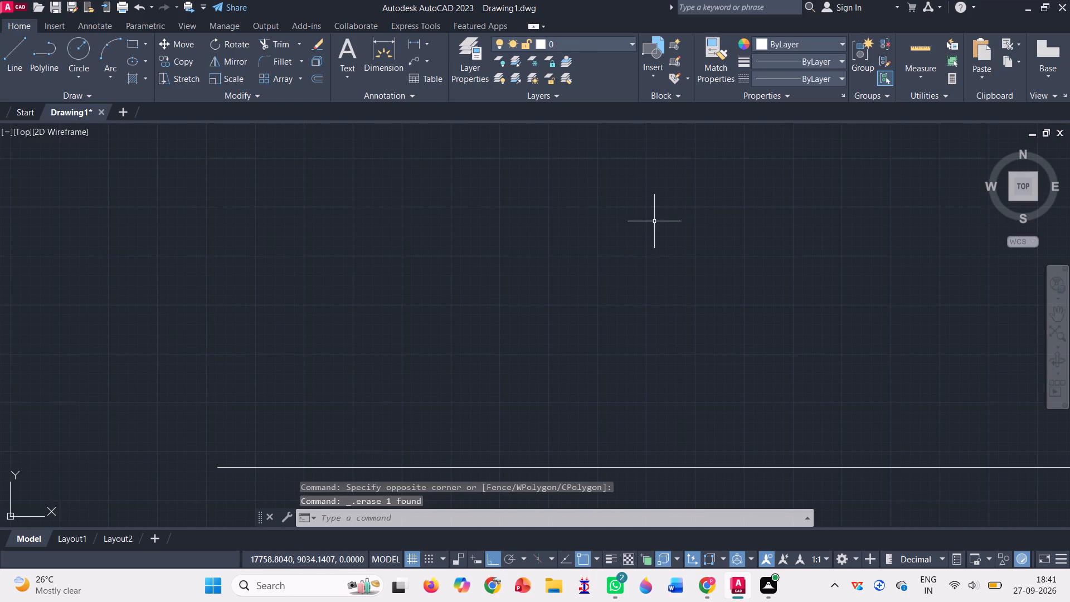
scroll(586, 298, down, 1)
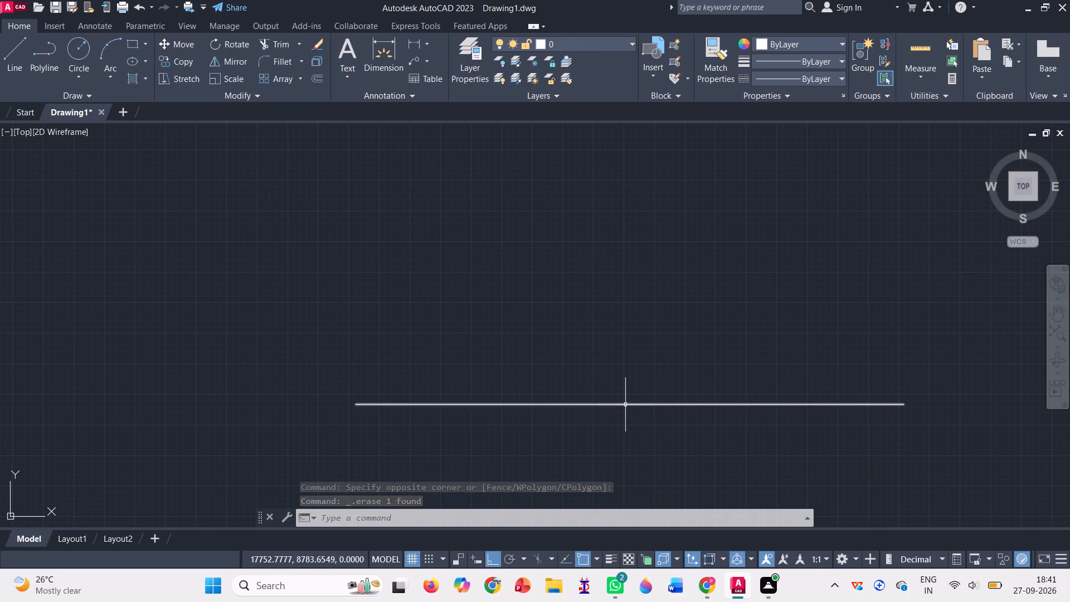
click(625, 405)
key(Delete)
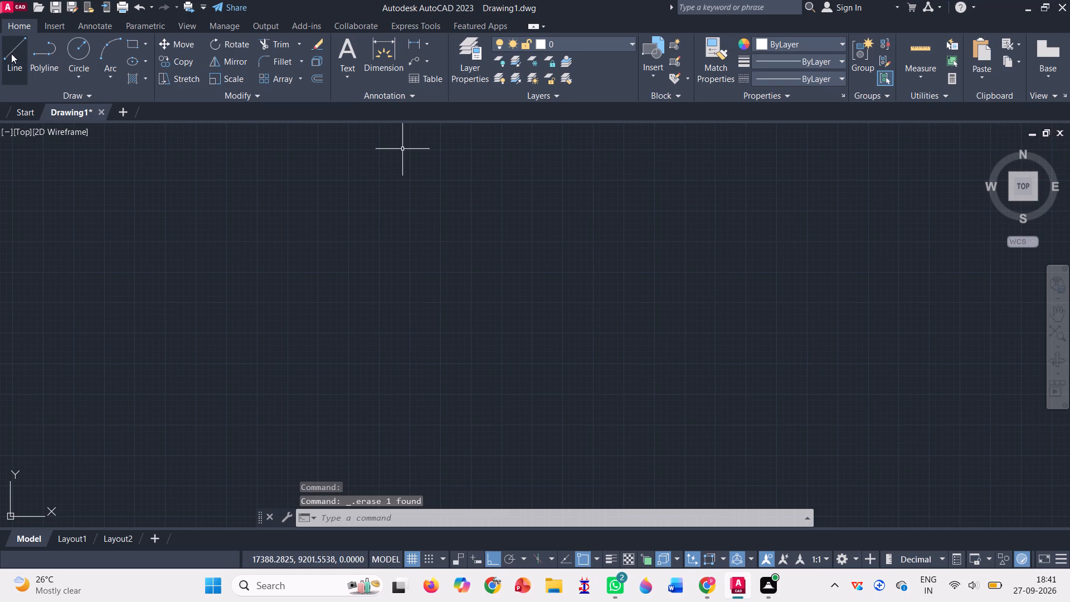
Start a new line in the empty area outside the right outer wall, slightly above the horizontal inner wall's level.
click(11, 55)
scroll(485, 334, down, 4)
click(473, 322)
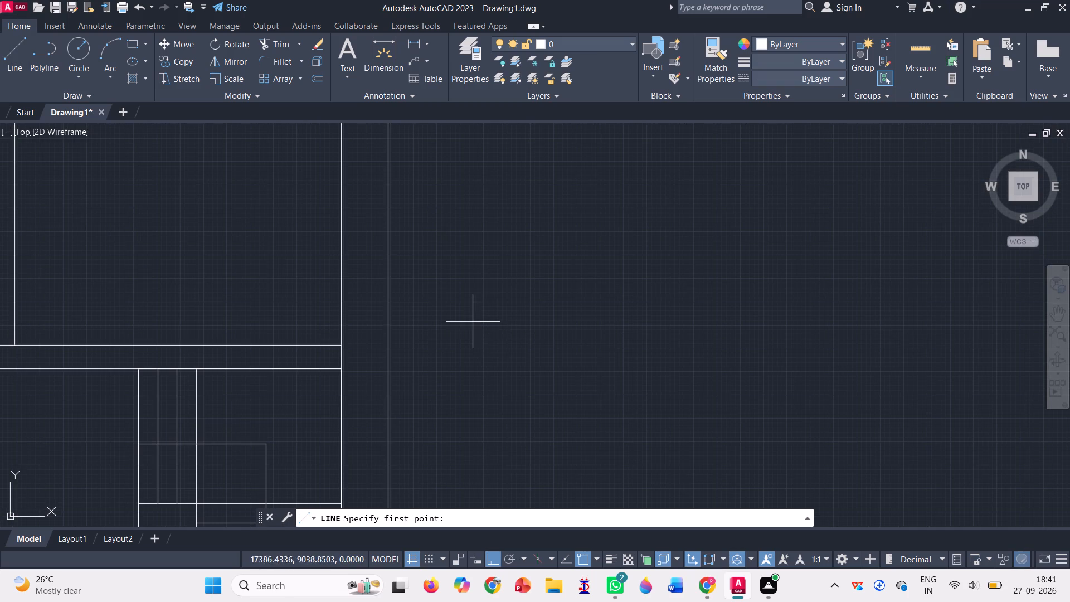
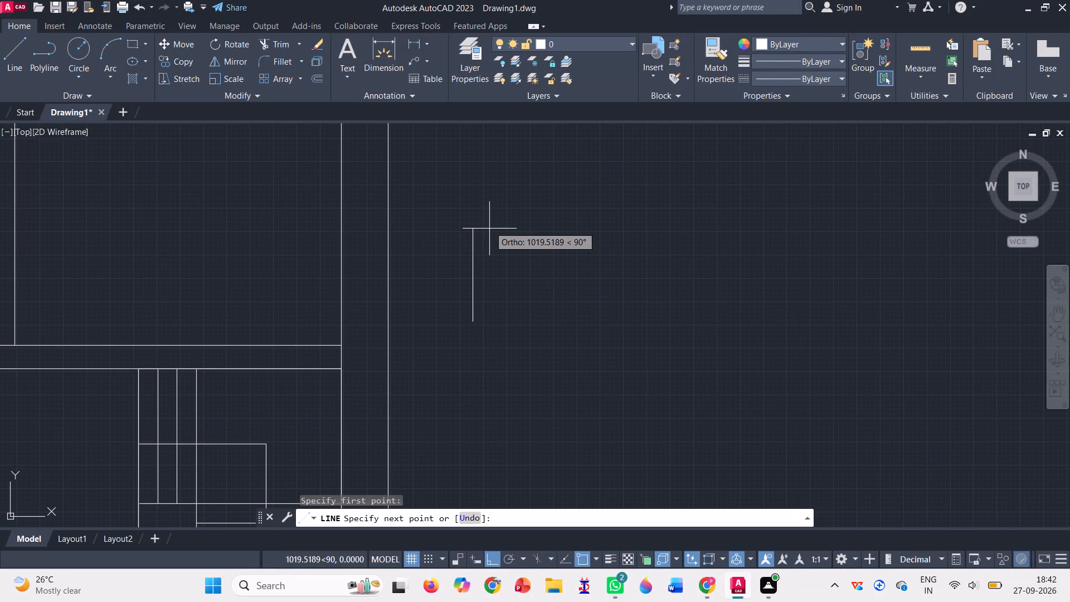
Complete a closed rectangle 800 wide and 250 high from the started line, outside the right outer wall.
key(9)
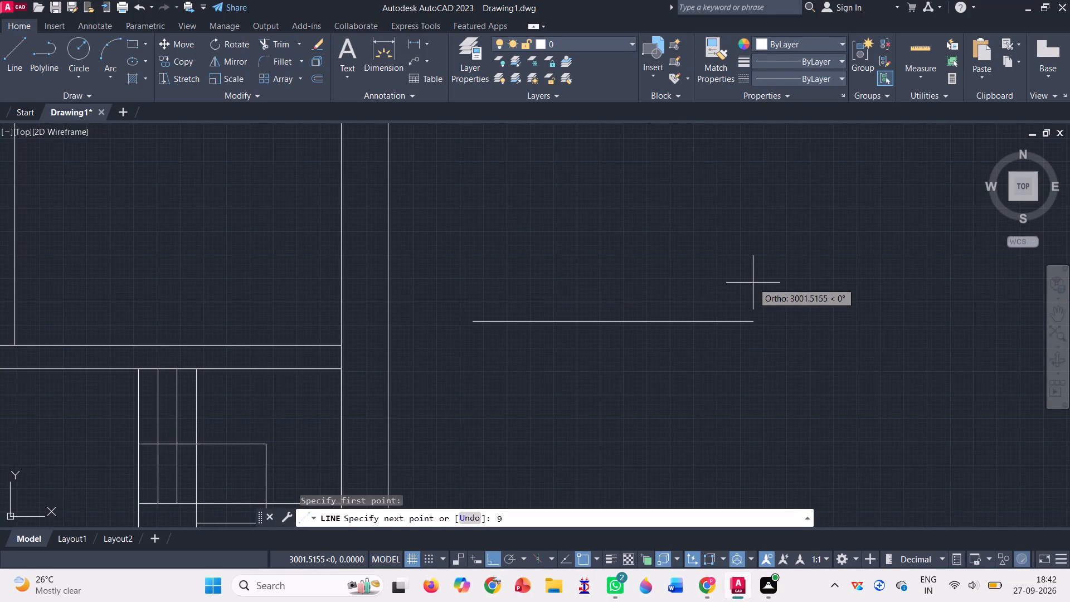
key(BackSpace)
text(800)
key(Return)
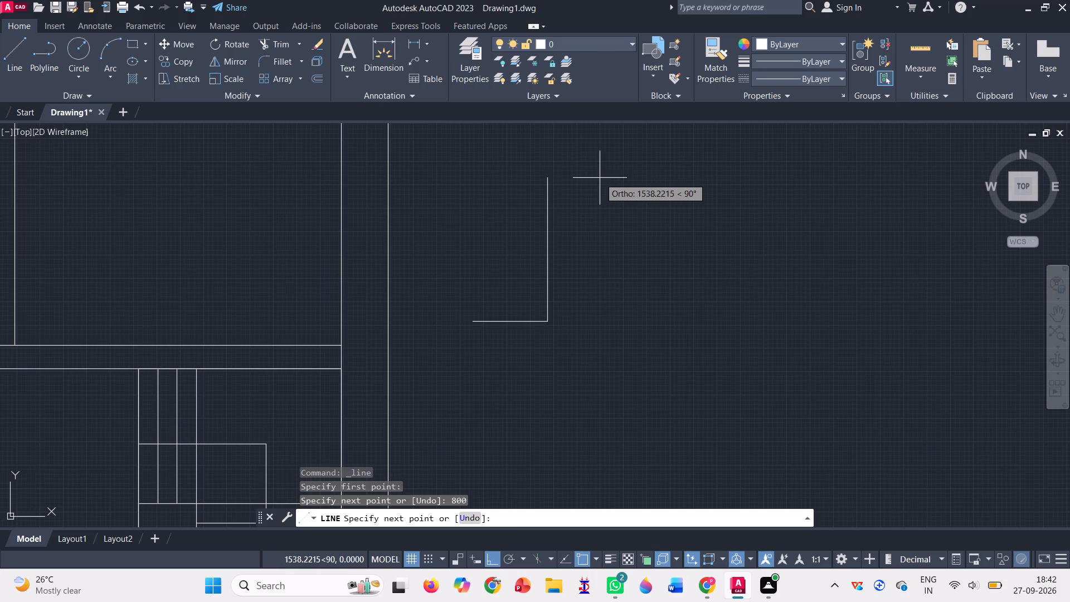
text(250)
key(Return)
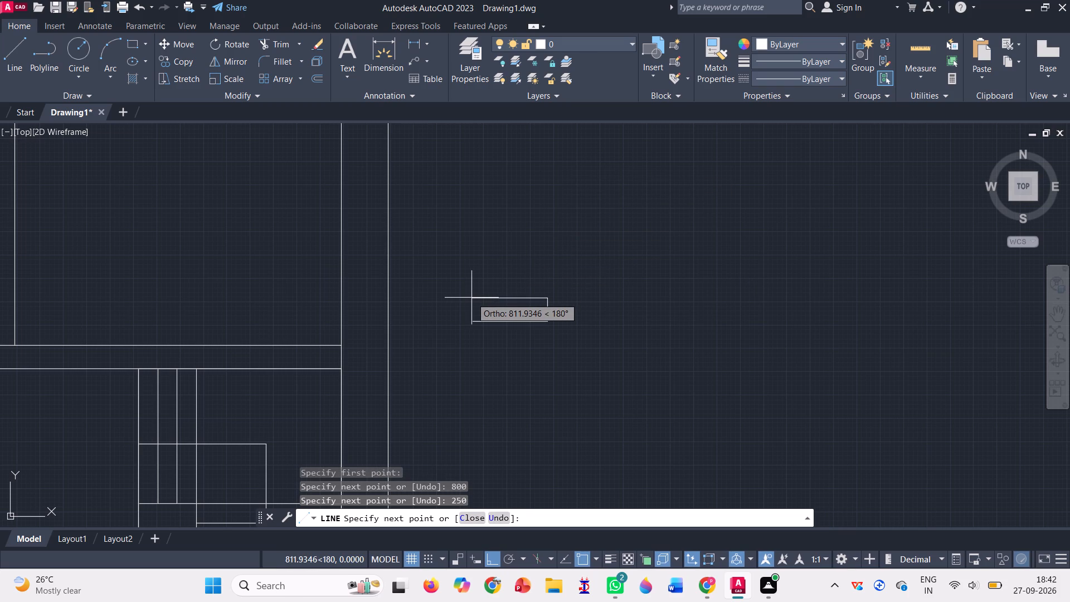
text(800)
key(Return)
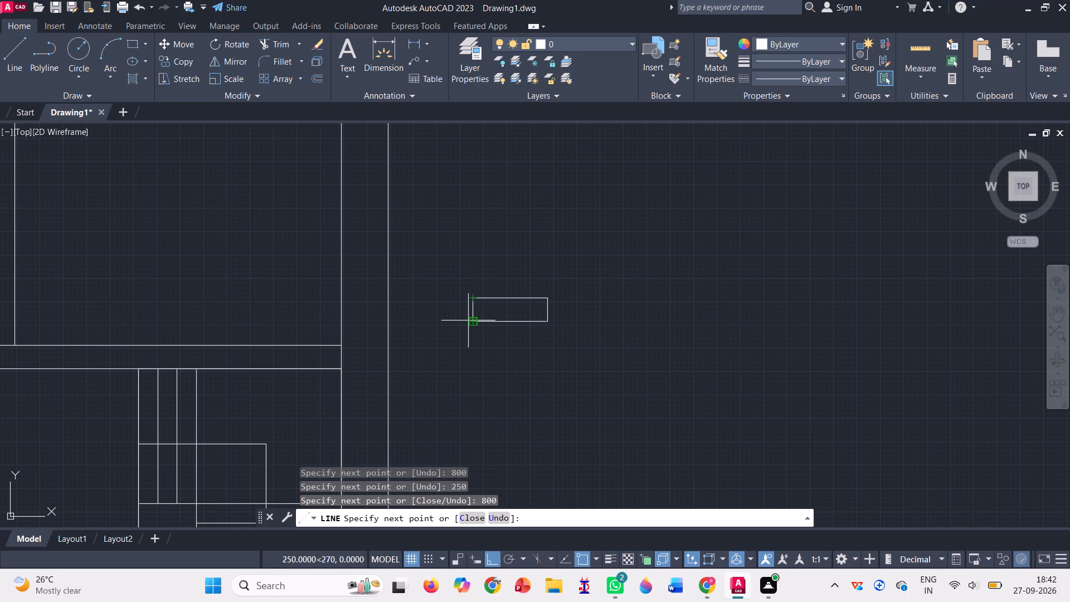
scroll(475, 324, up, 4)
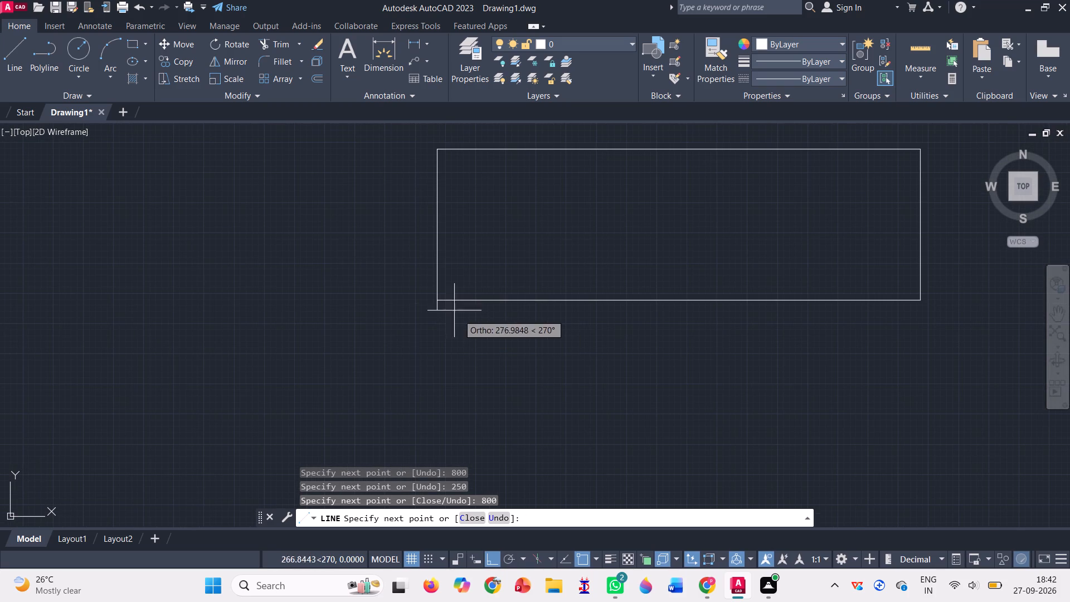
click(440, 303)
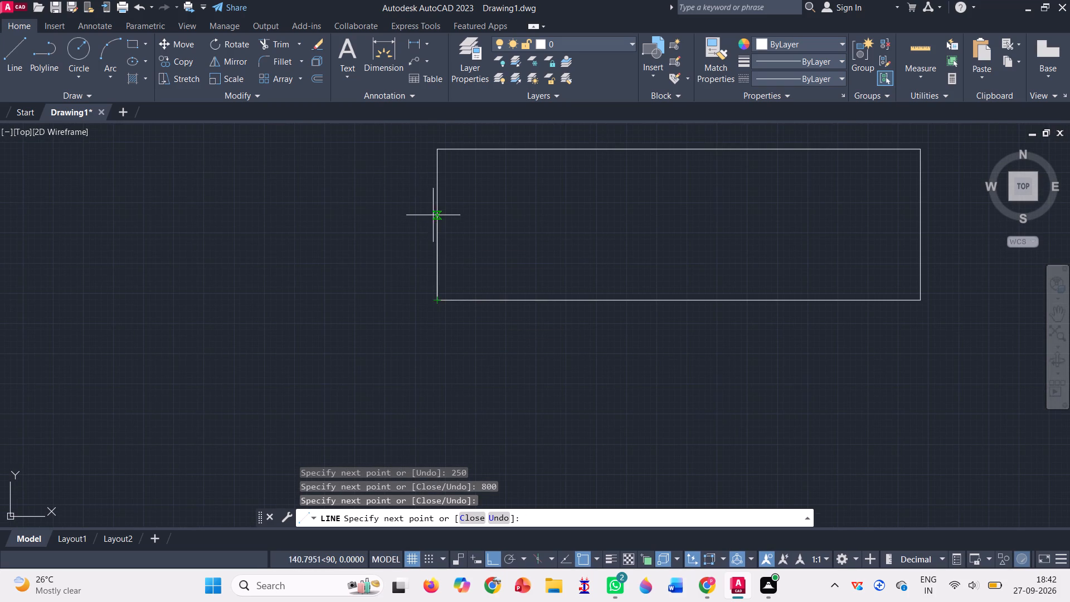
Draw a horizontal line across the 800 by 250 rectangle, joining the midpoints of its two short sides.
click(437, 225)
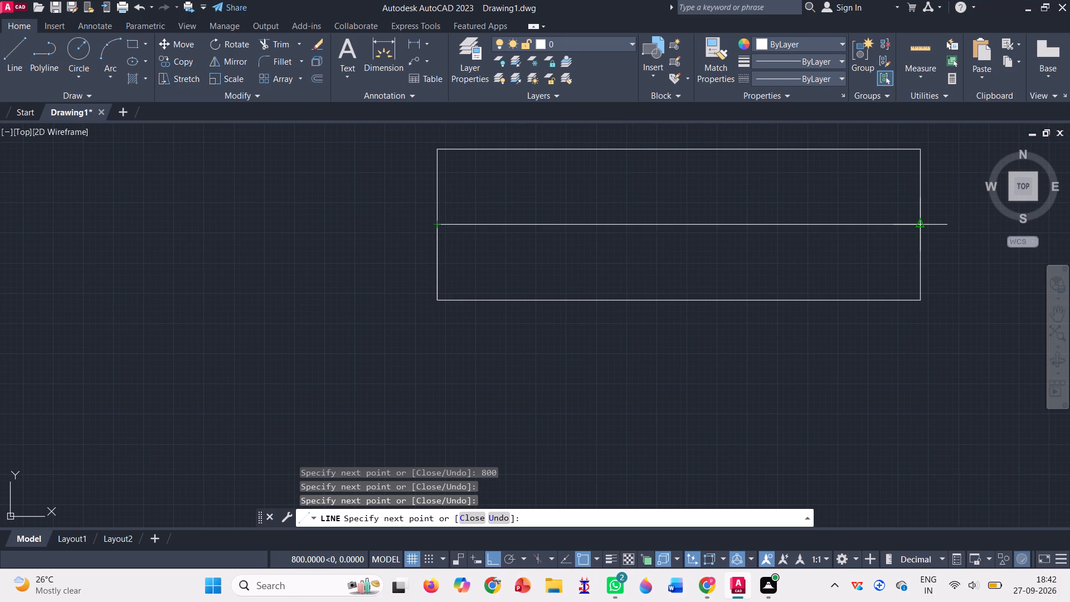
click(918, 224)
key(Return)
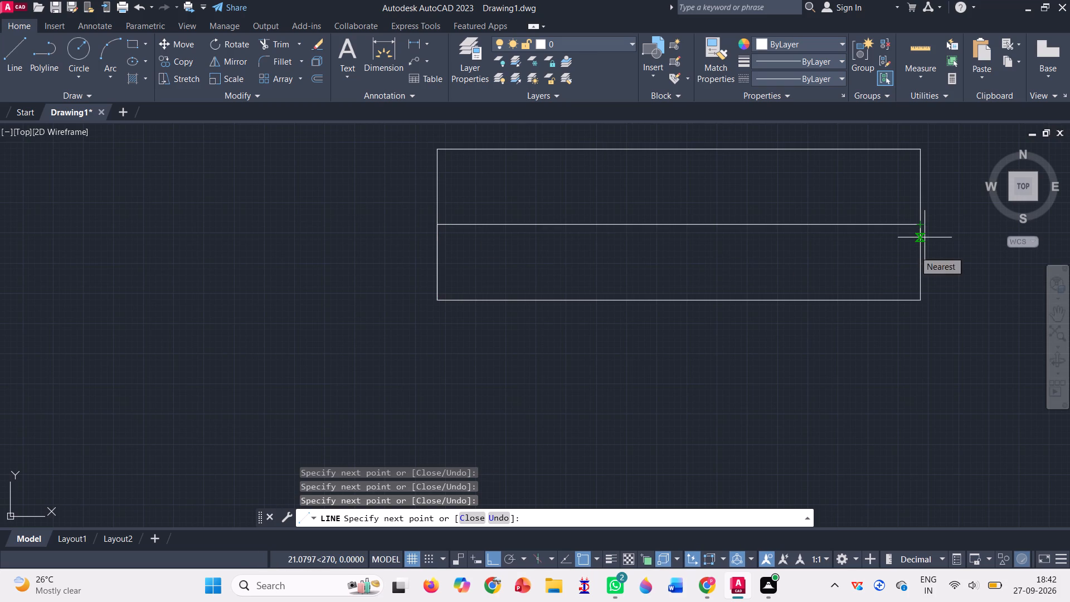
Trim away the rectangle's top edge and the side segments above the horizontal middle line.
scroll(766, 266, down, 1)
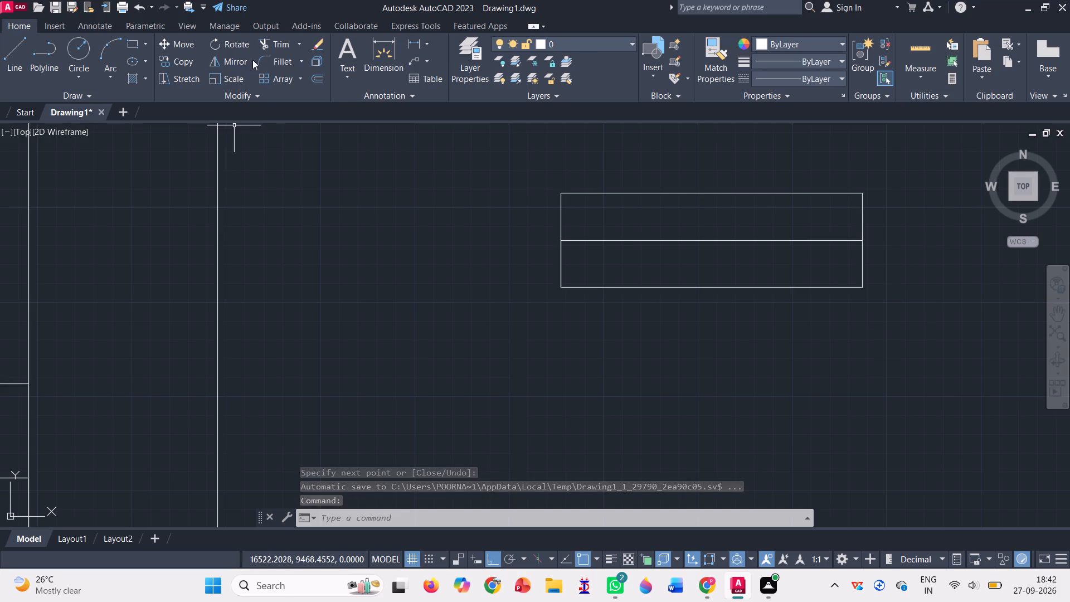
click(271, 43)
drag(553, 210, 615, 181)
drag(851, 210, 889, 215)
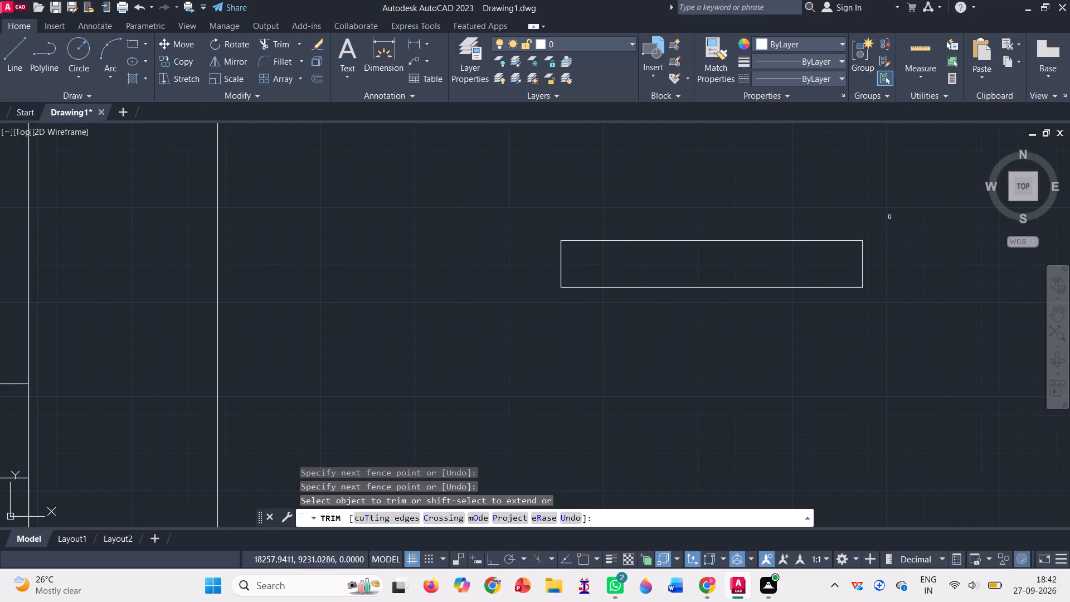
key(Return)
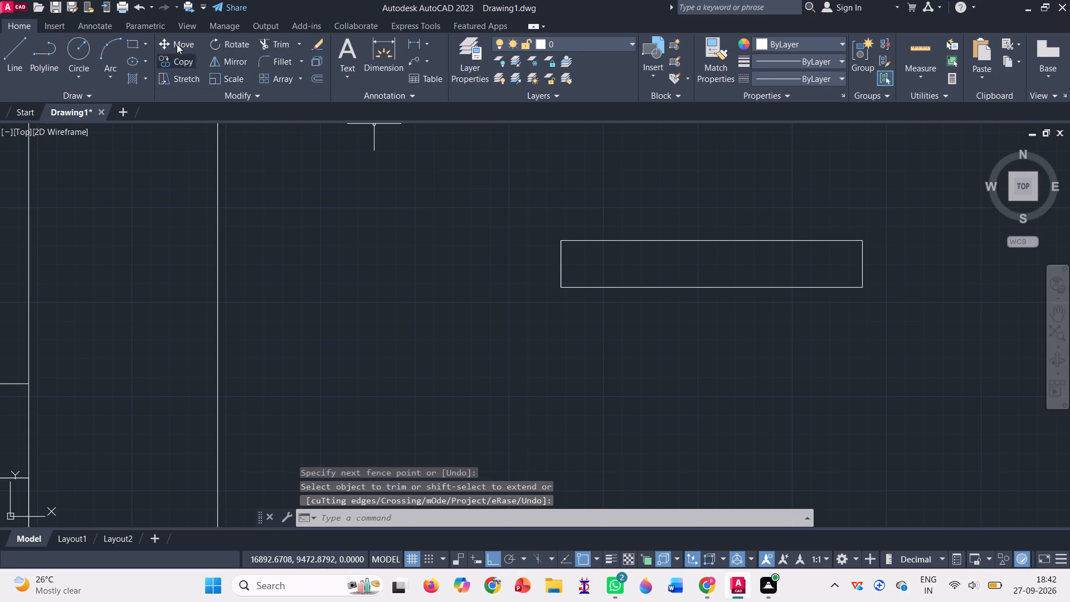
Draw a quarter-circle door-swing arc centred on the door leaf's upper-left corner, from its upper-right corner to directly above the centre.
click(6, 54)
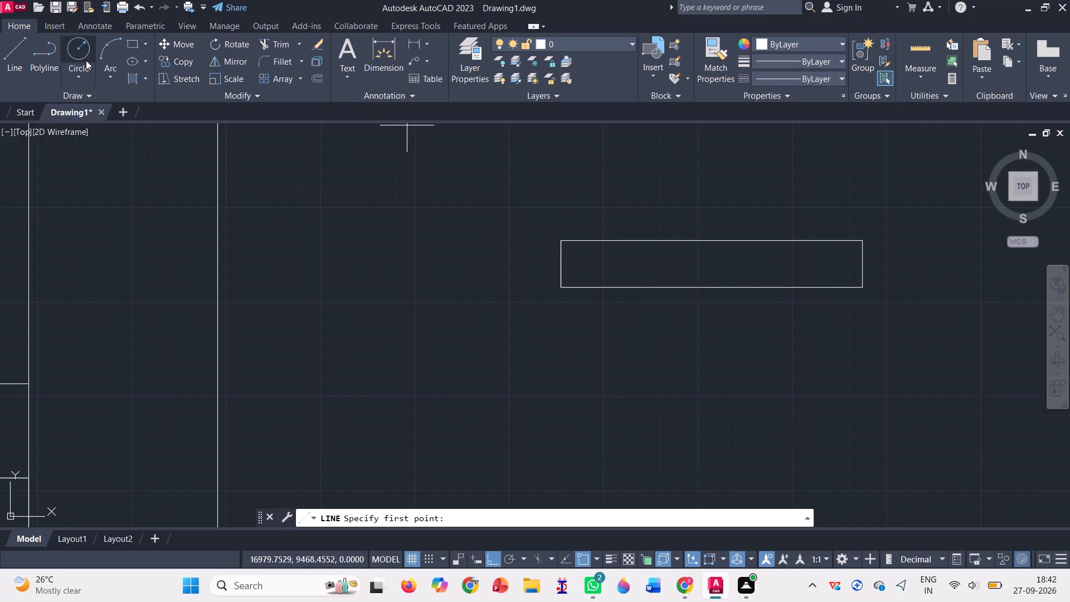
click(111, 69)
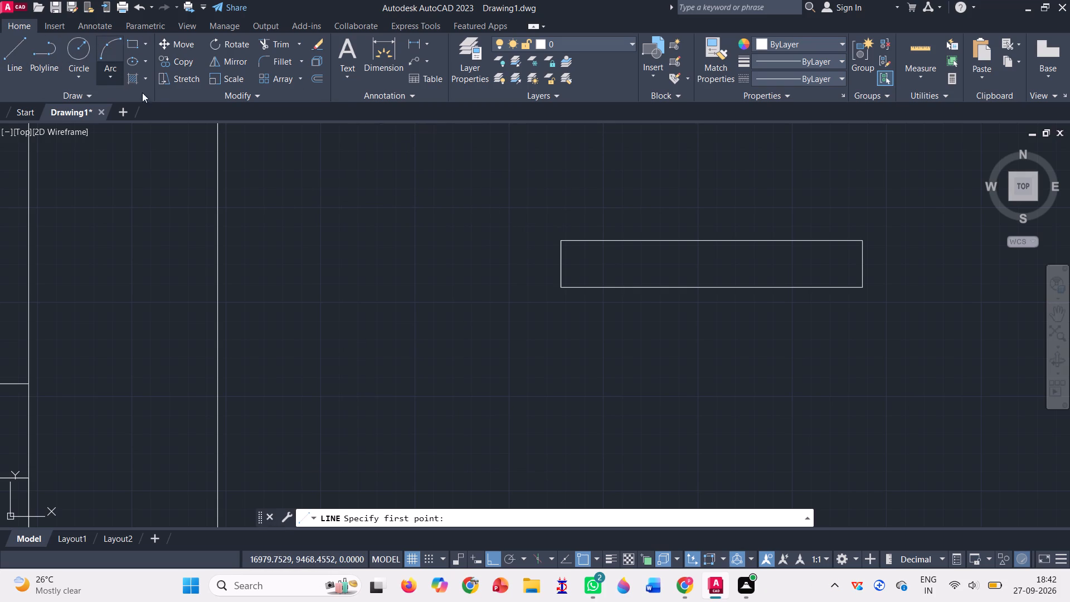
click(164, 308)
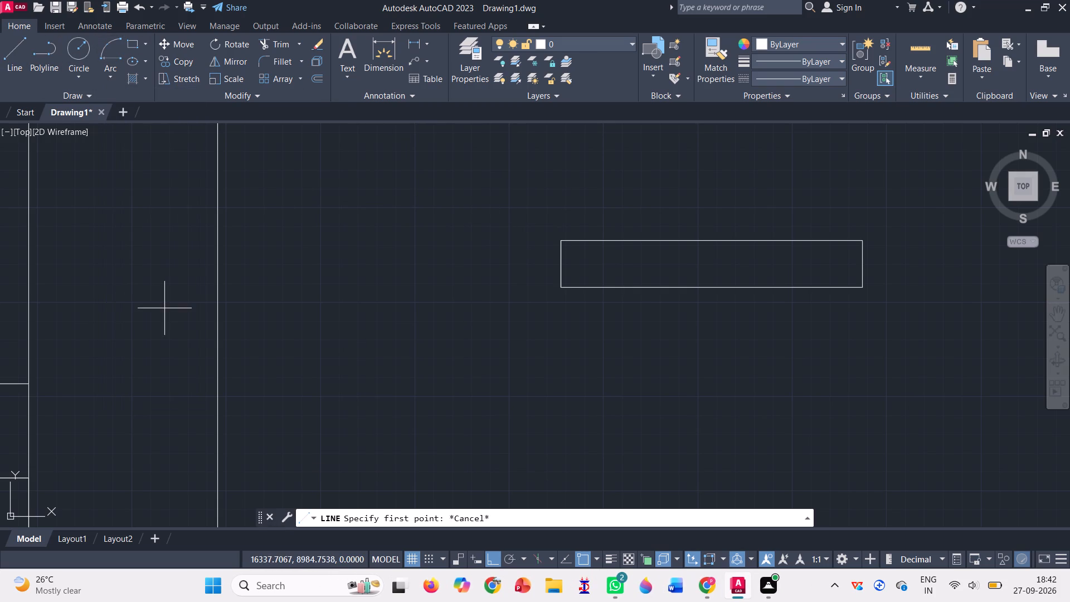
click(562, 244)
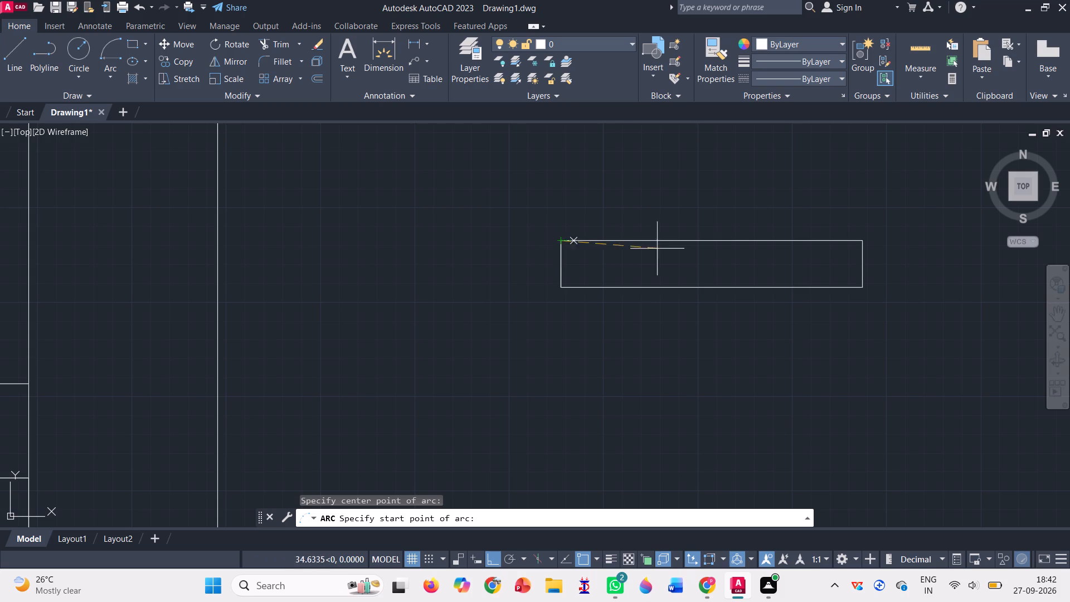
click(865, 240)
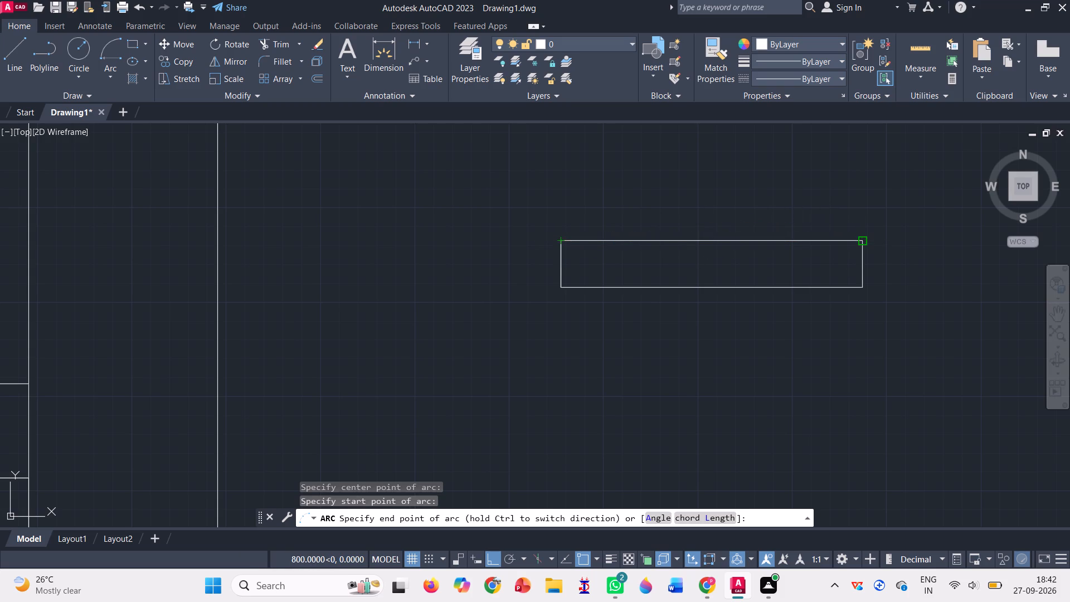
scroll(855, 245, down, 3)
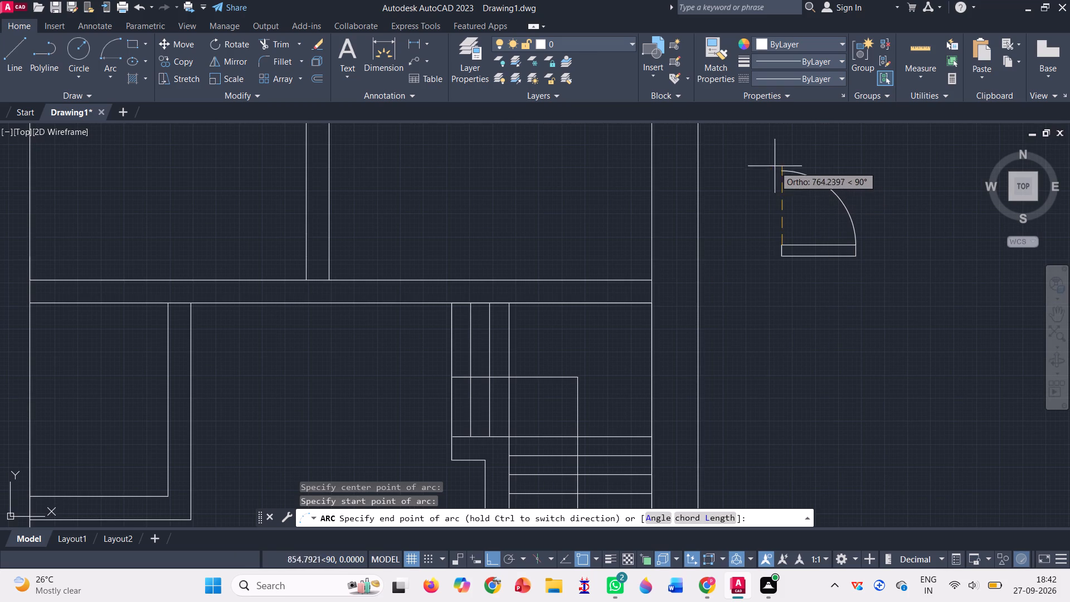
click(772, 148)
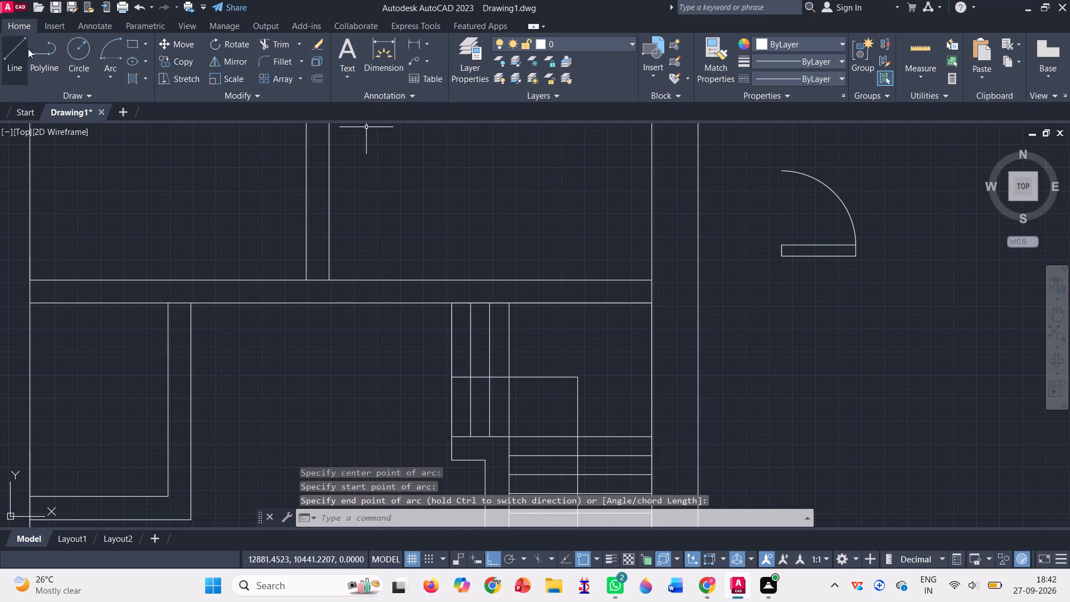
Draw a closed rectangle 250 wide and 74.2 high, extending down and left from the door leaf's lower-left corner.
click(14, 52)
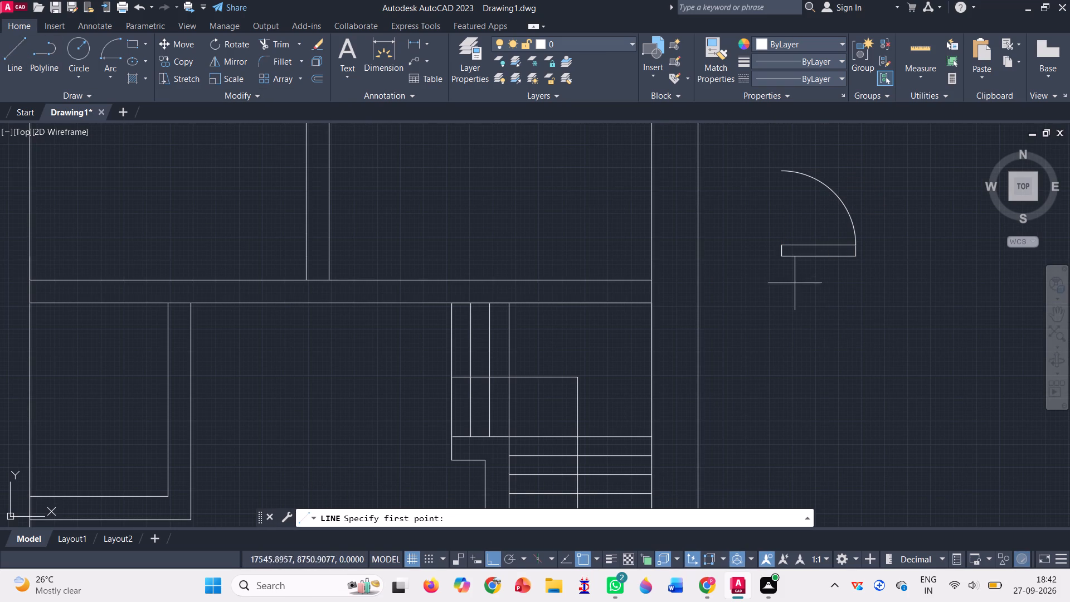
scroll(779, 270, up, 2)
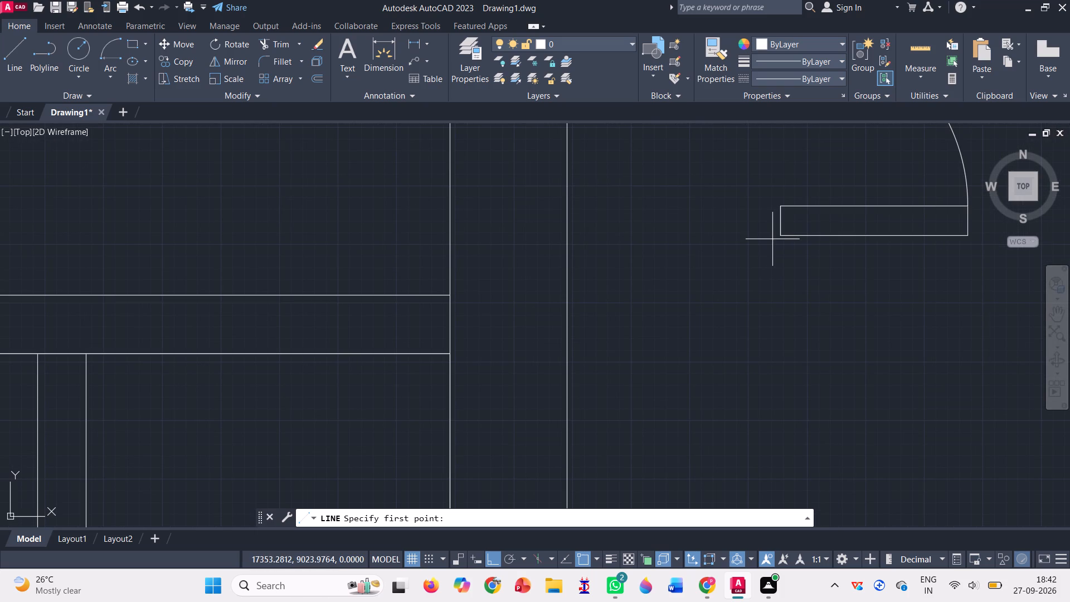
click(782, 239)
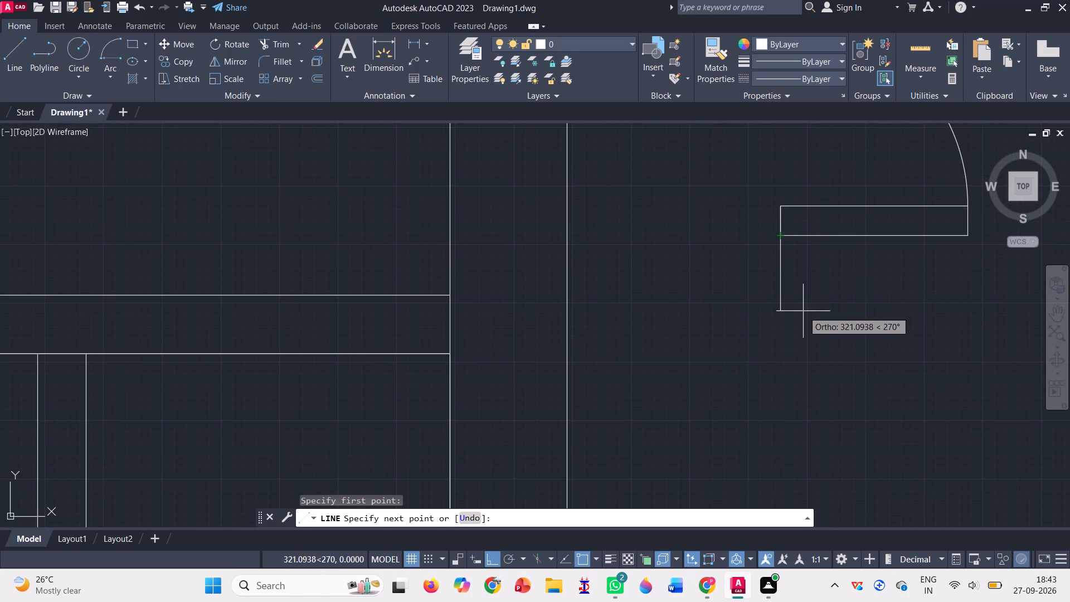
text(74.2)
key(Return)
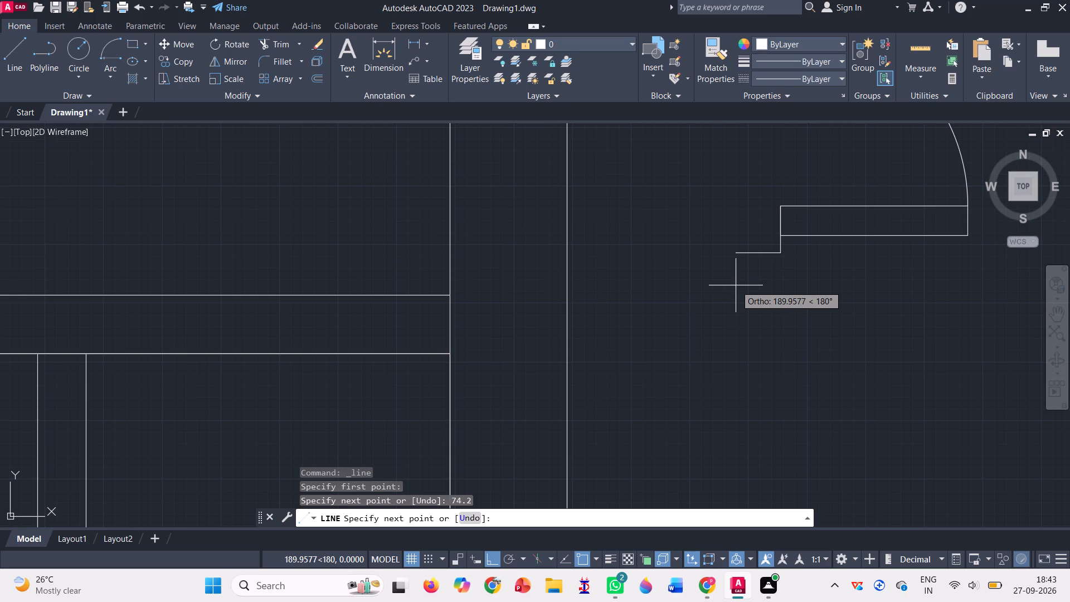
text(250)
key(Return)
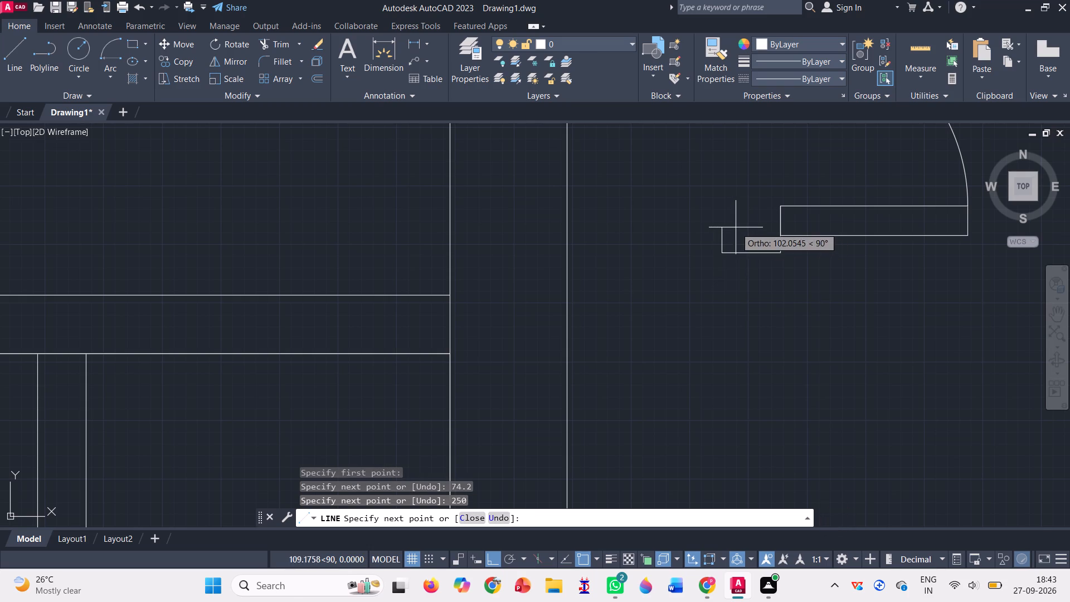
key(2)
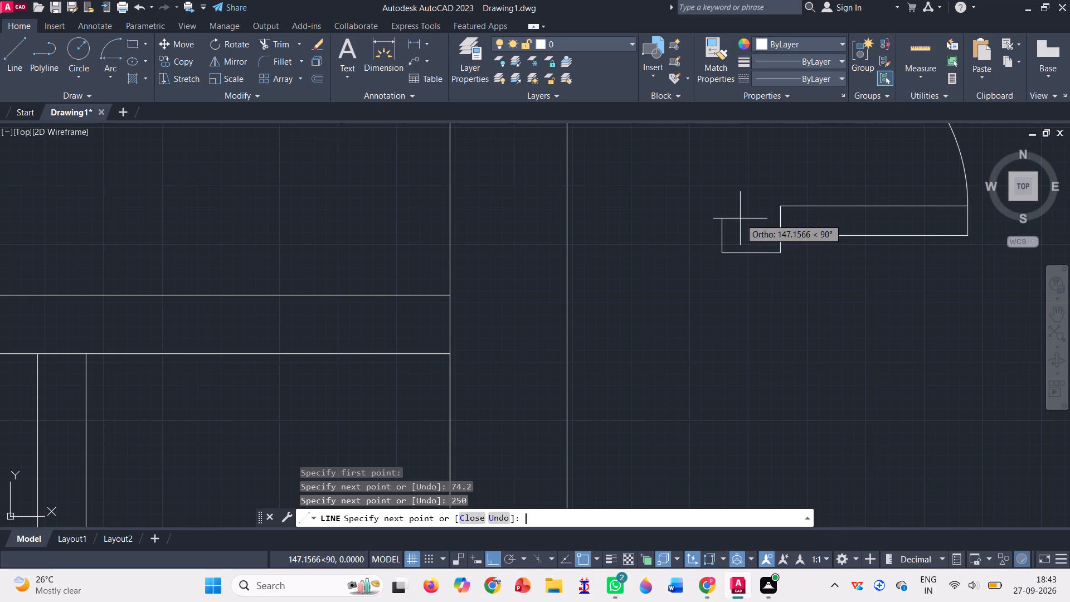
key(BackSpace)
text(74.2)
key(Return)
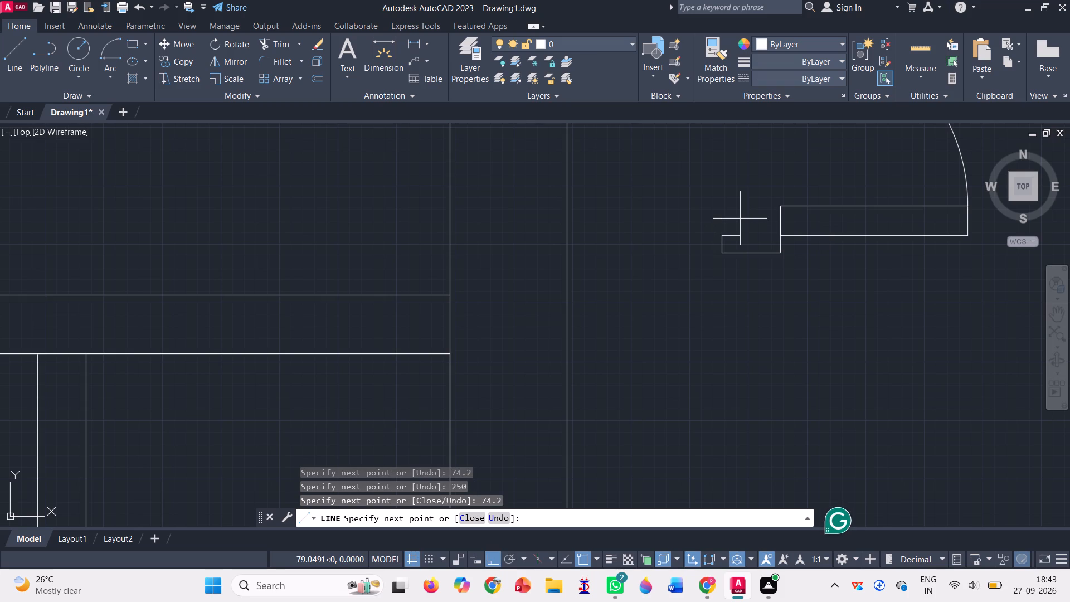
click(784, 235)
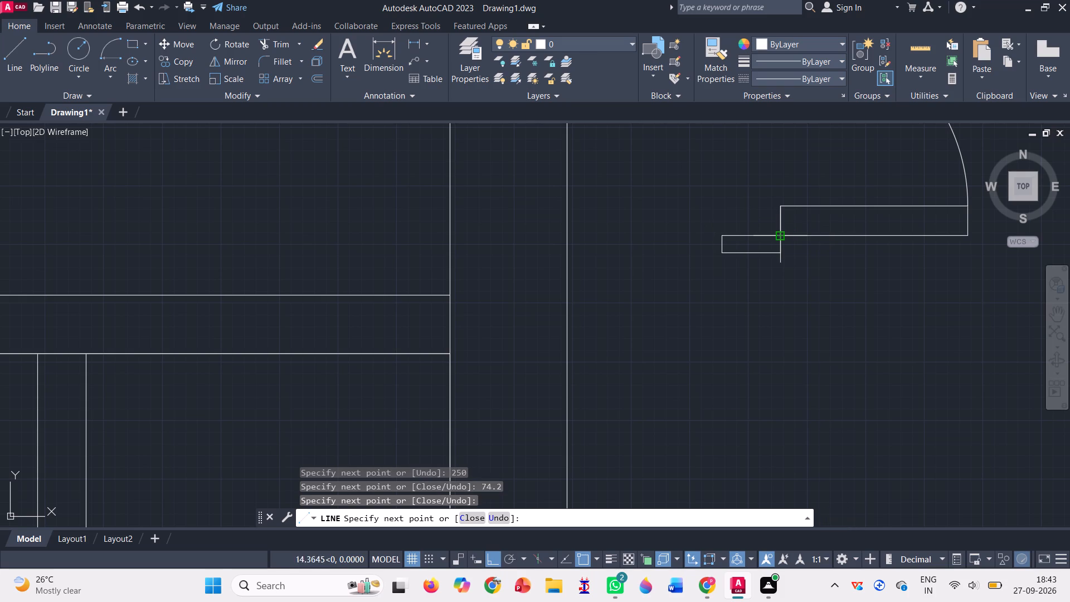
scroll(813, 309, down, 2)
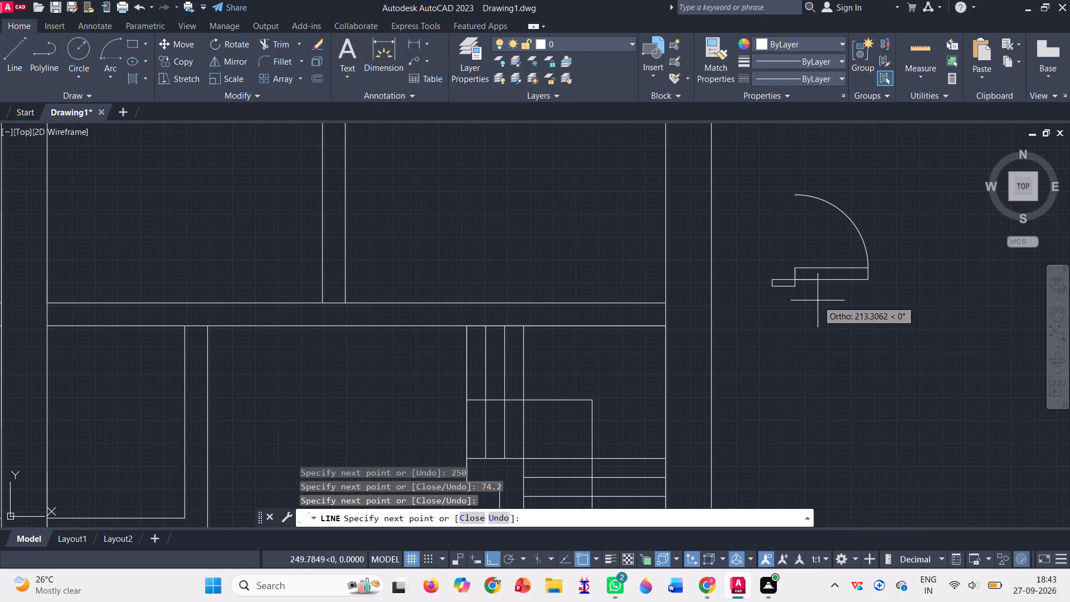
key(Return)
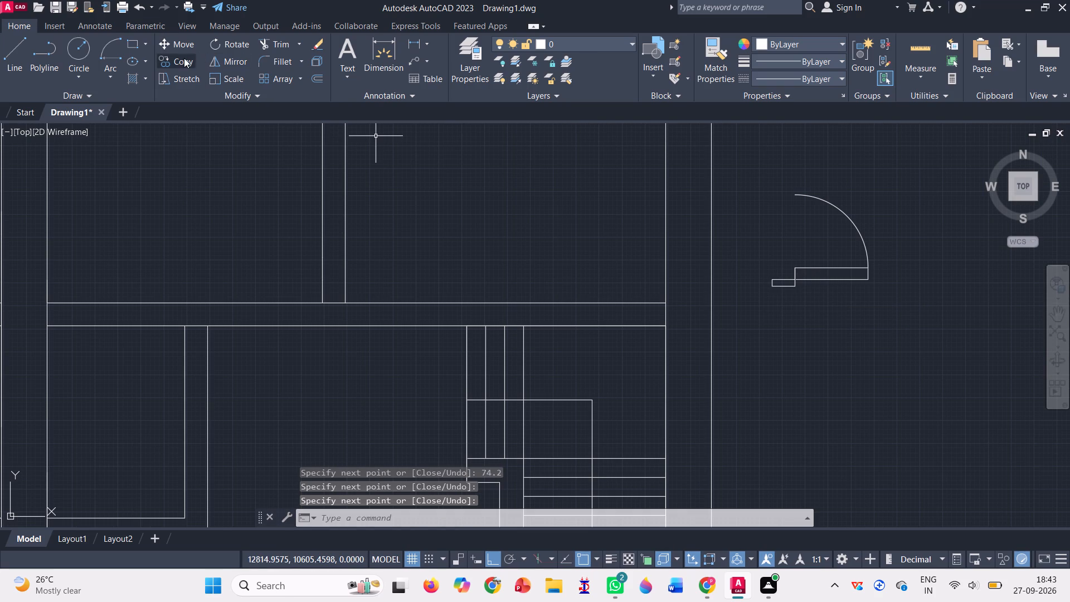
Copy the 250 by 74.2 rectangle upward so its lower-right corner sits on the upper end of the door-swing arc.
click(183, 57)
scroll(779, 255, up, 1)
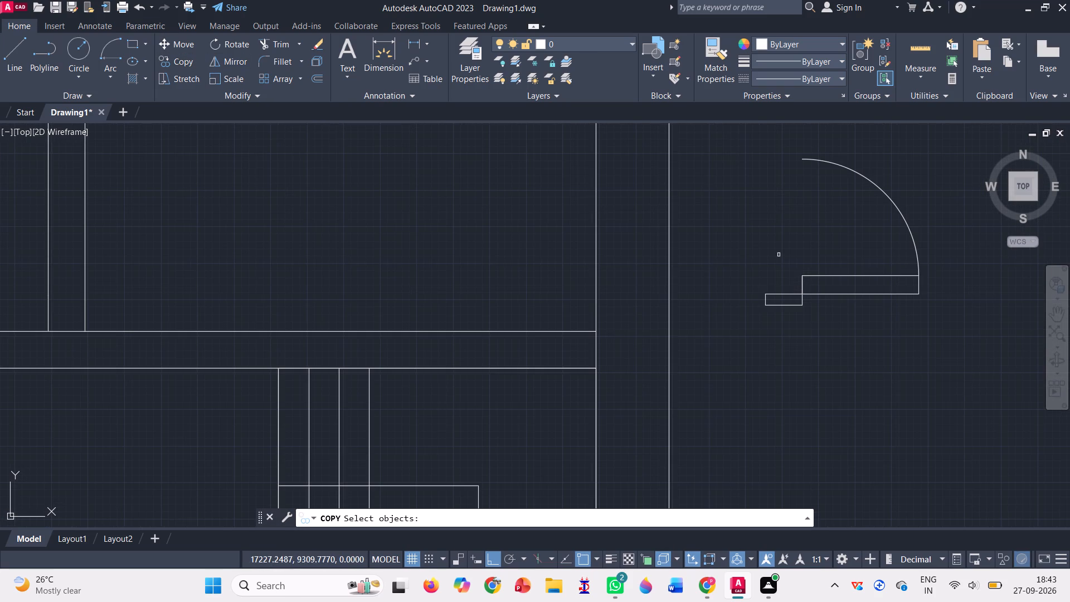
scroll(797, 285, up, 2)
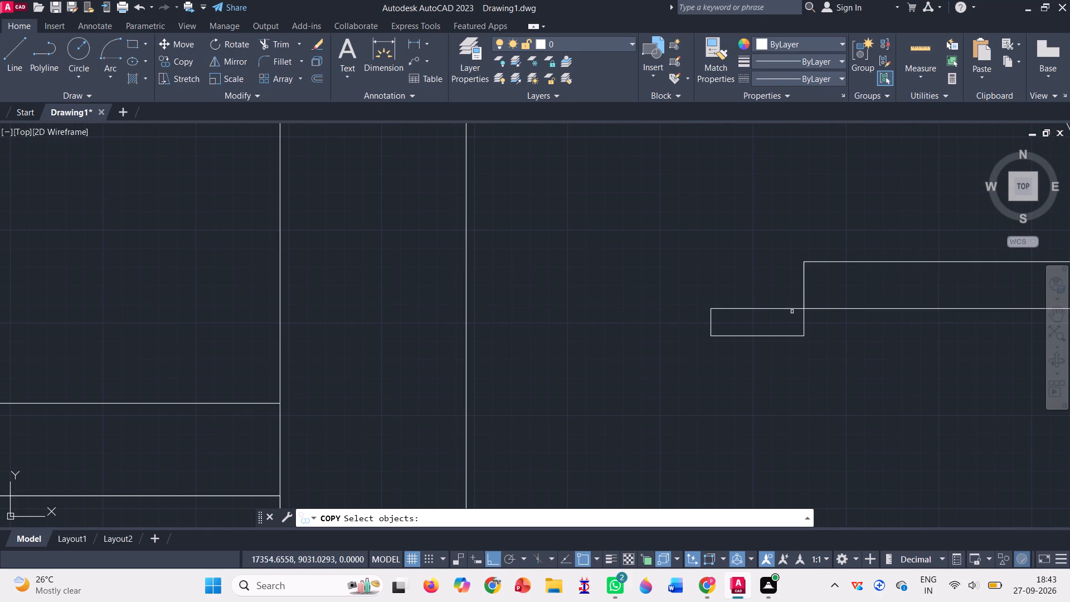
click(793, 307)
click(804, 334)
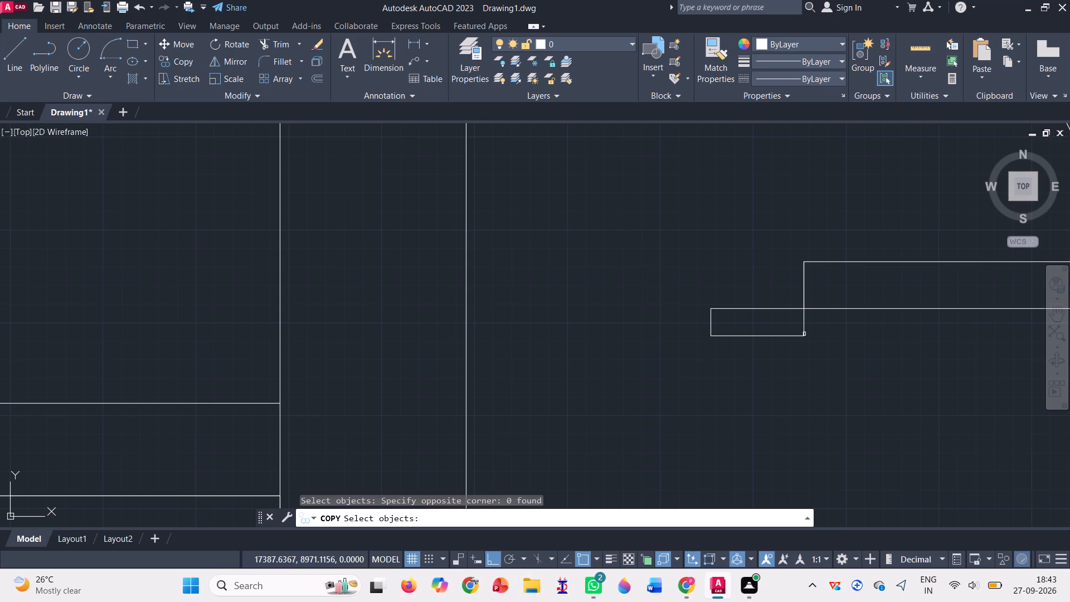
click(805, 323)
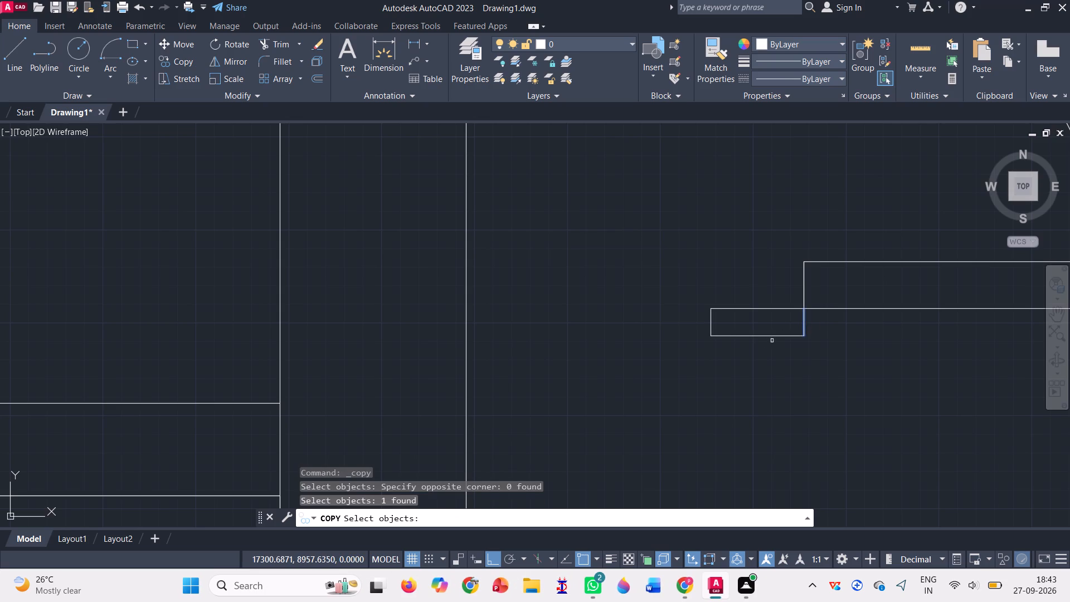
drag(776, 337, 772, 344)
click(767, 308)
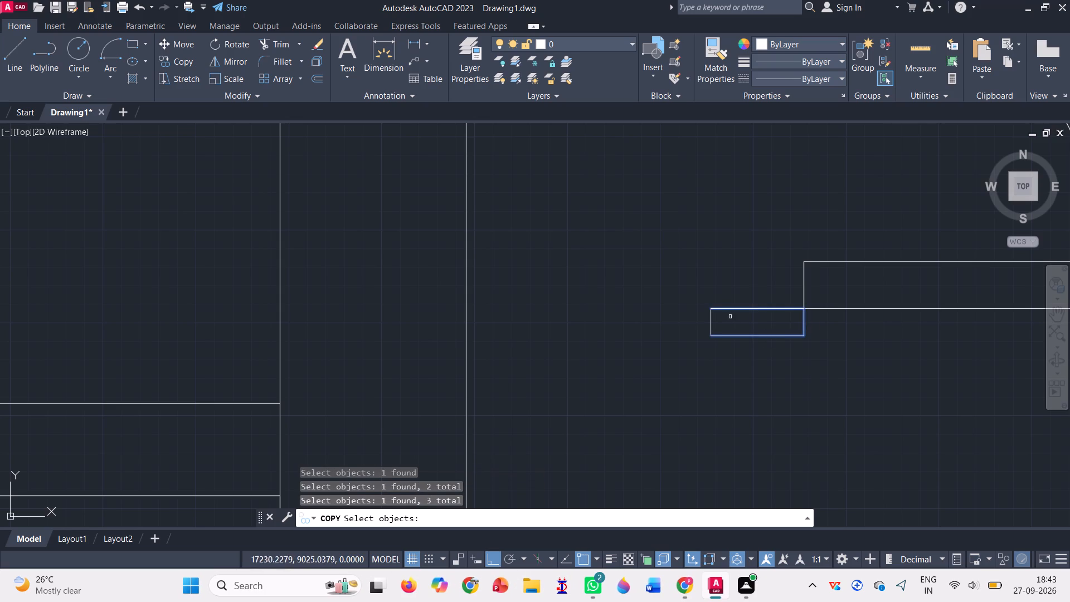
click(709, 323)
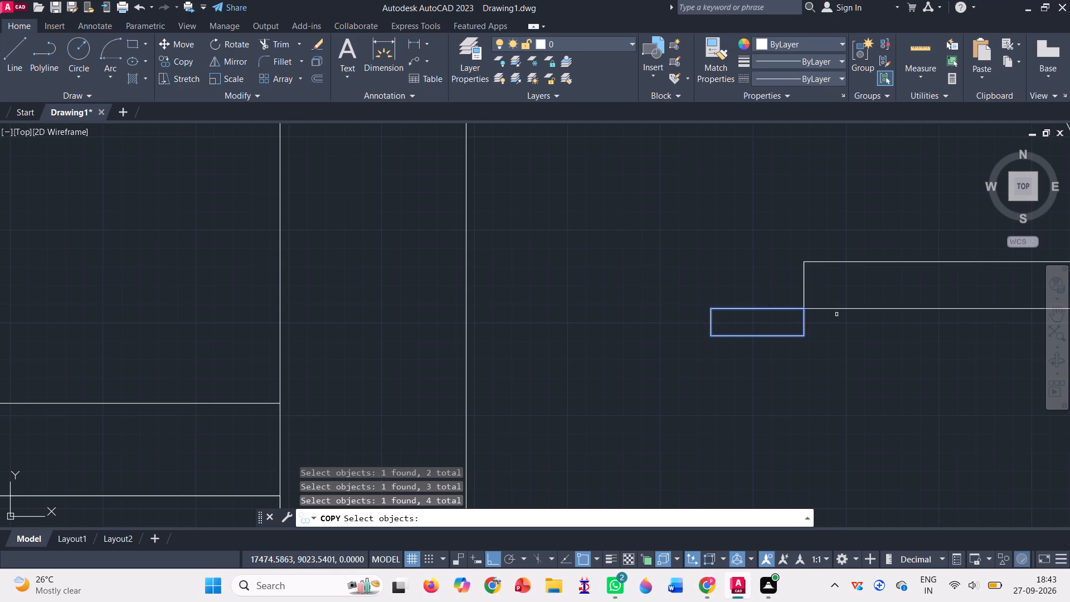
key(Return)
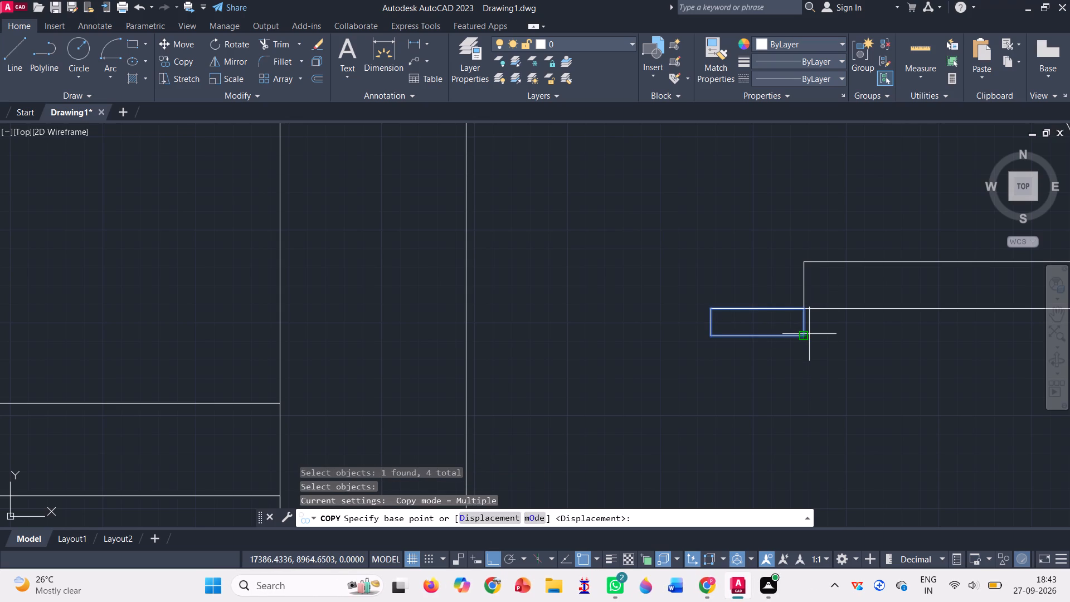
click(806, 334)
scroll(804, 328, down, 4)
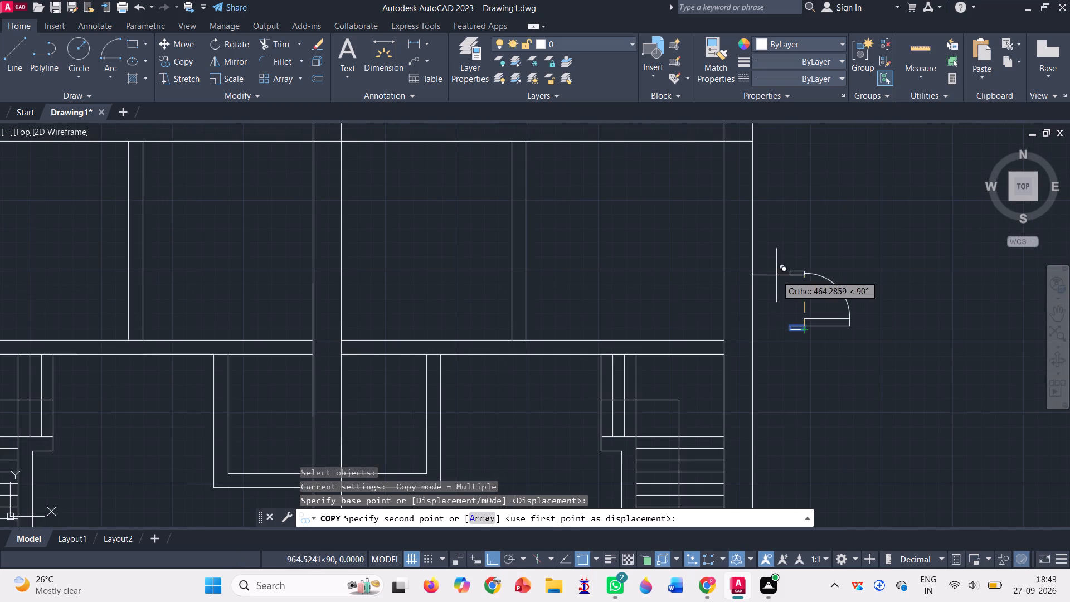
scroll(792, 269, up, 4)
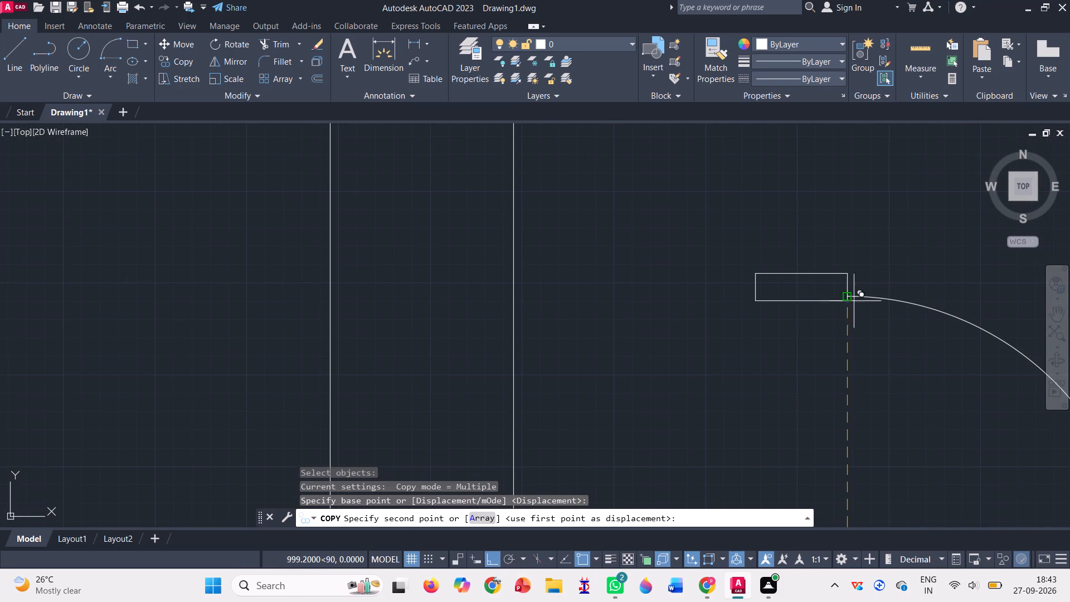
click(845, 296)
scroll(784, 261, down, 4)
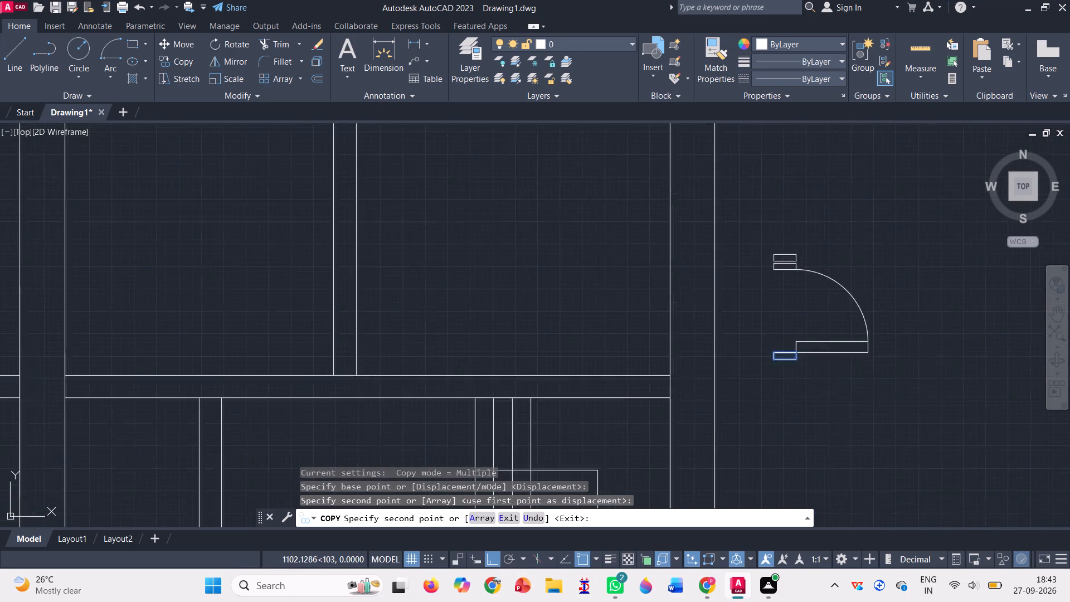
key(Return)
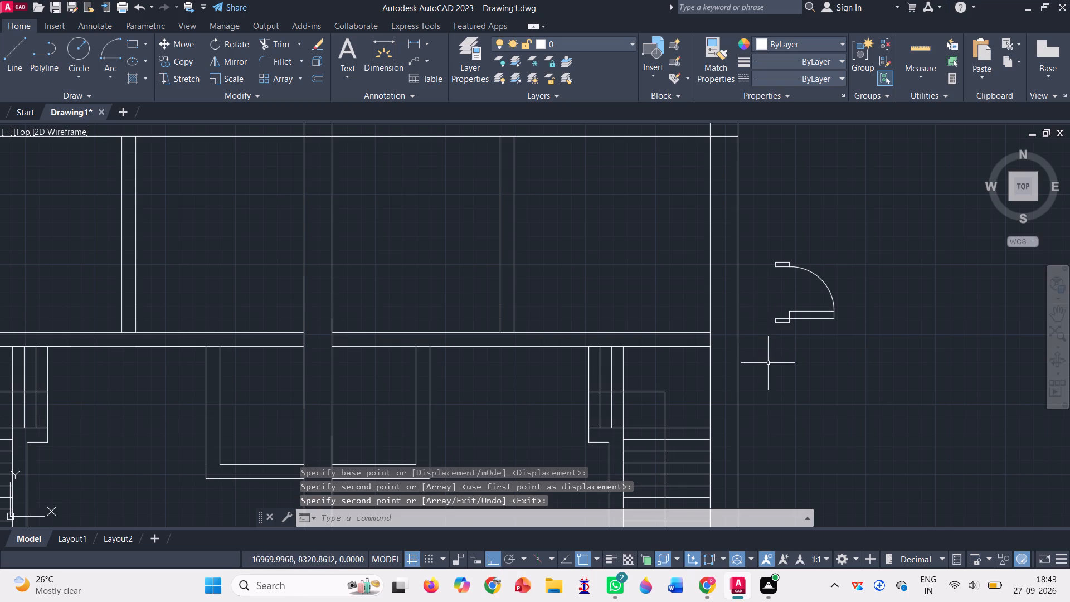
Rotate the whole door symbol 90° counterclockwise about the lower-left corner of its lower jamb rectangle.
click(225, 46)
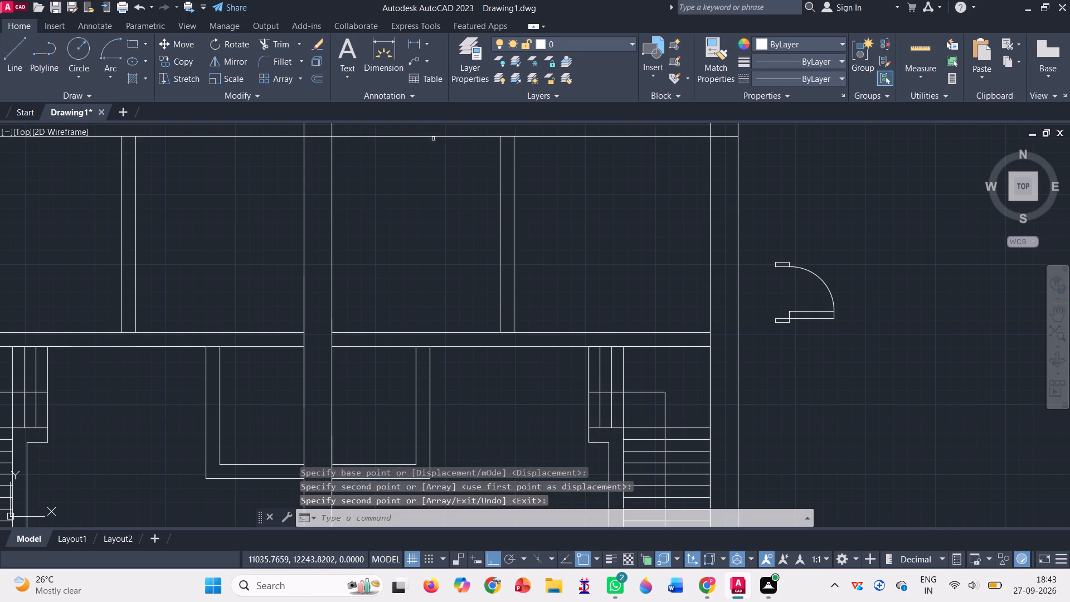
drag(774, 268, 779, 253)
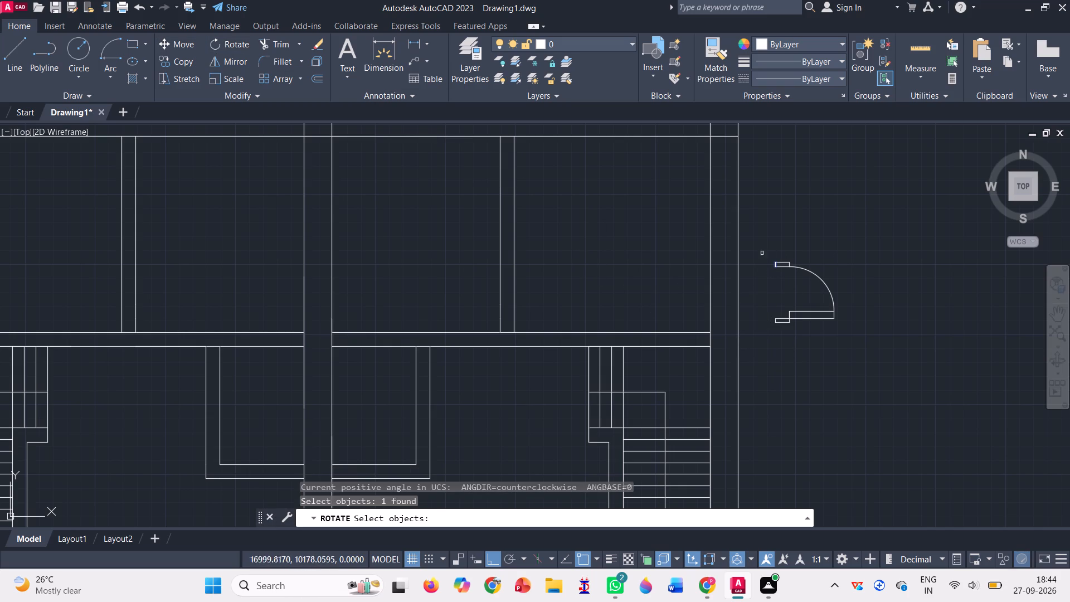
drag(760, 253, 780, 390)
click(780, 390)
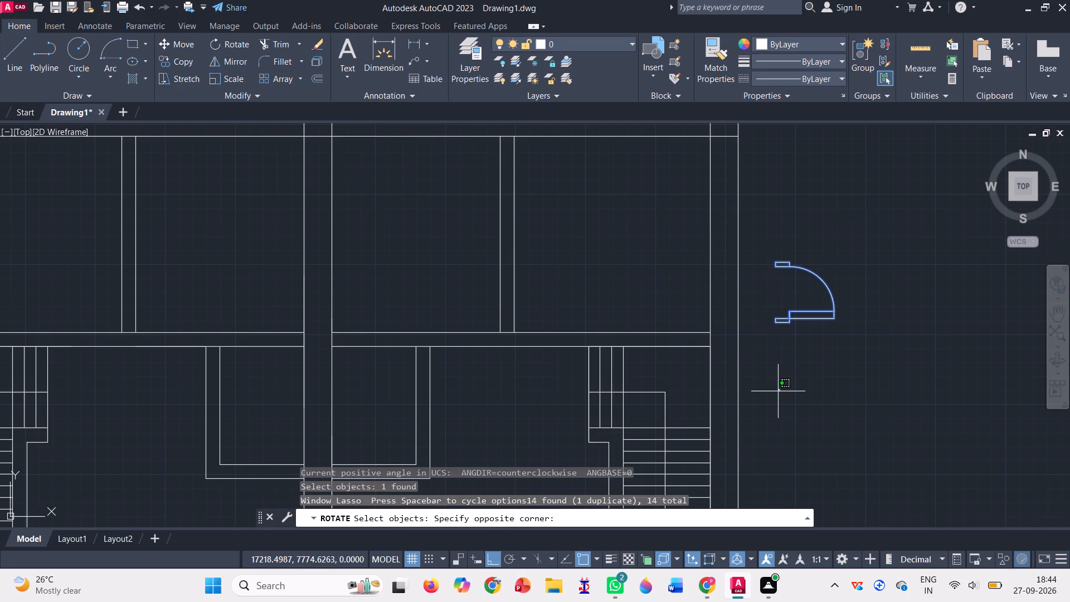
key(Return)
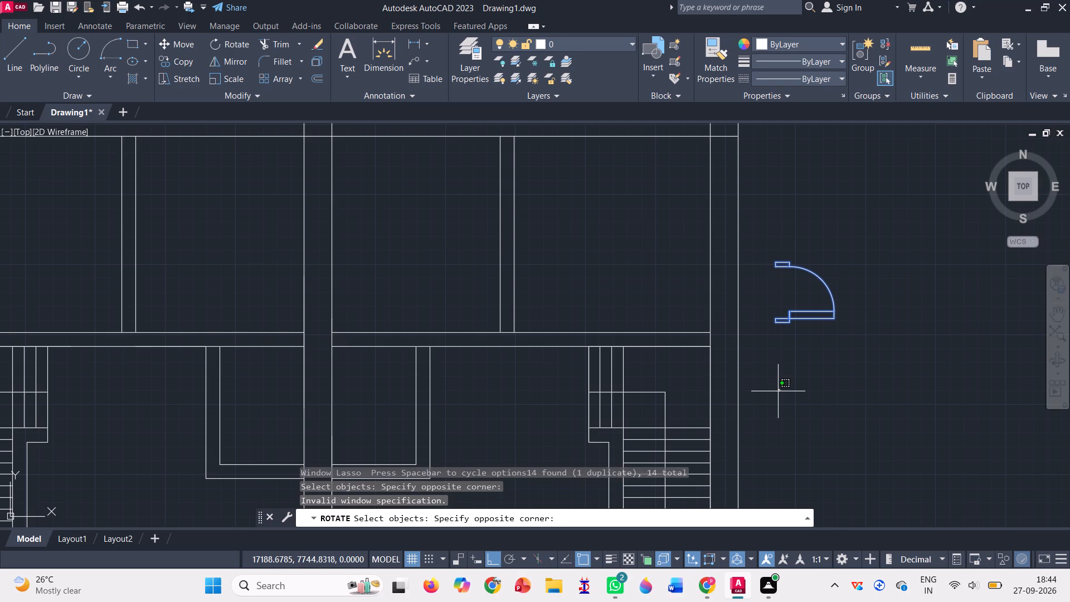
click(771, 350)
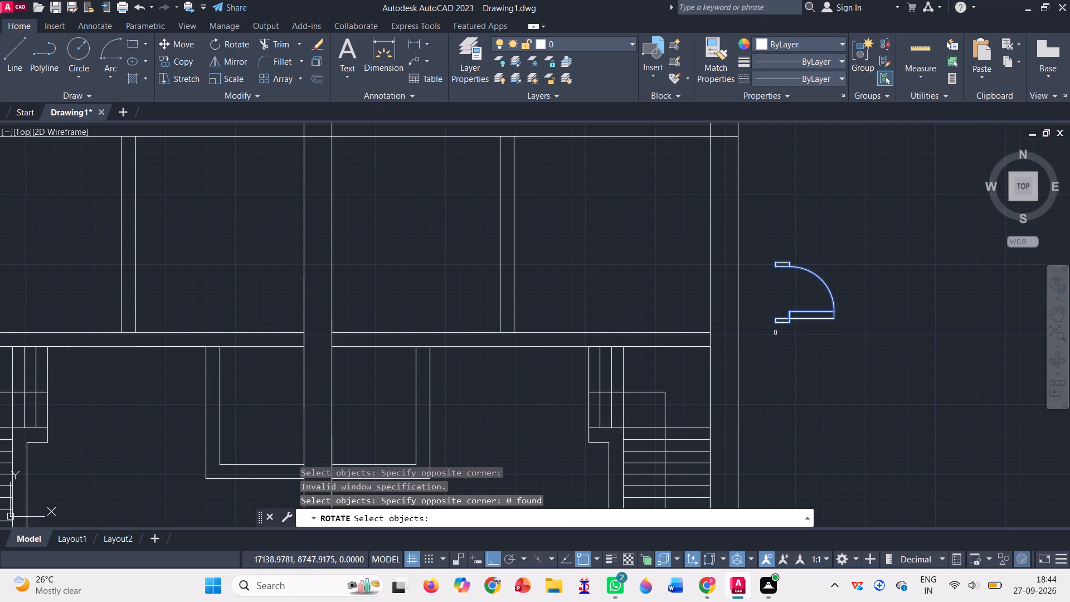
key(Return)
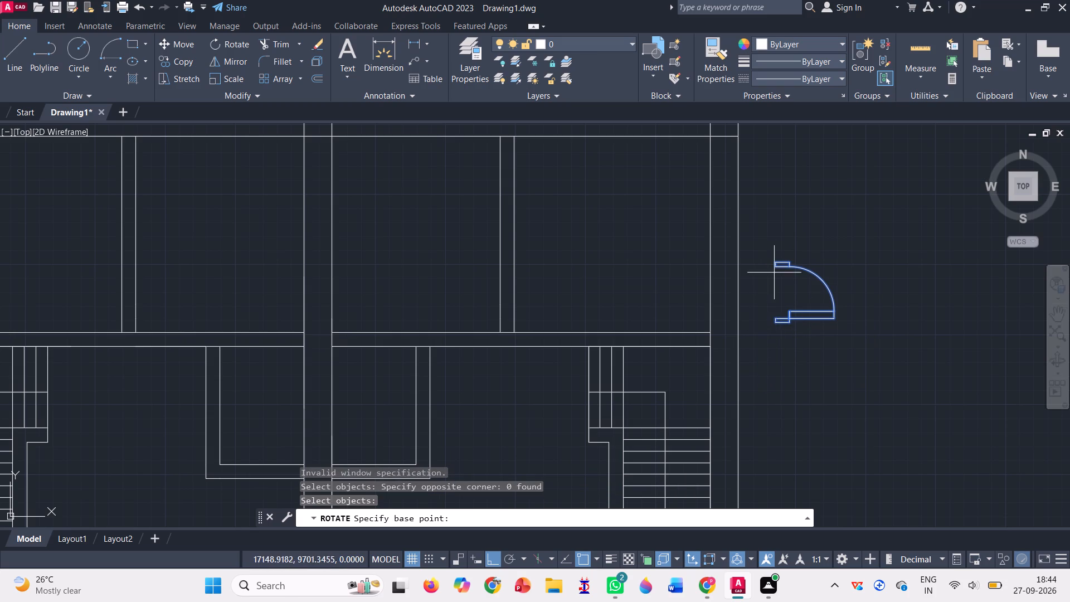
click(775, 327)
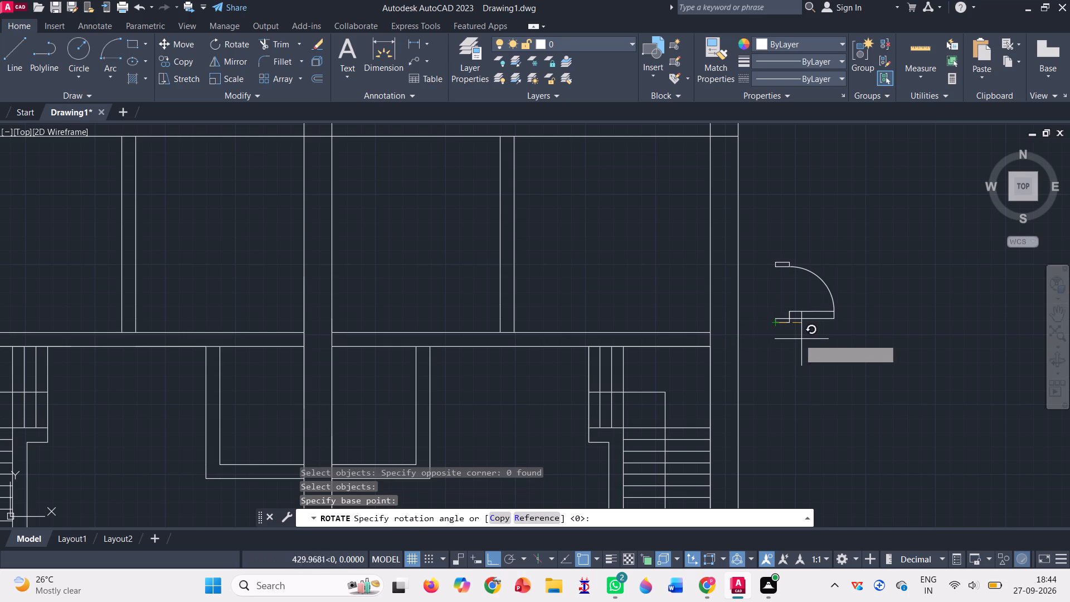
click(831, 230)
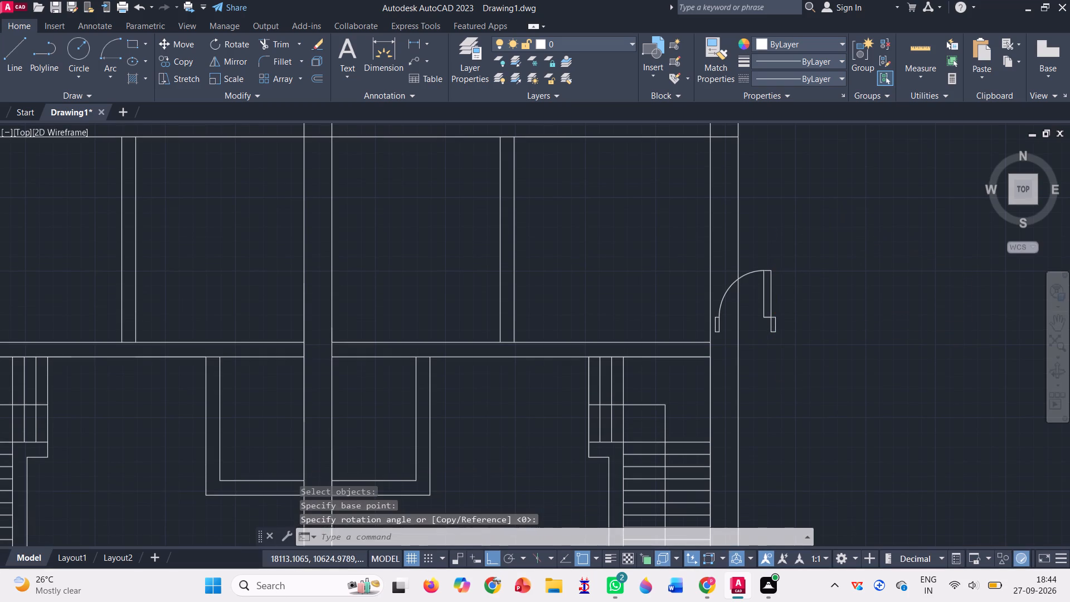
Move the whole door symbol horizontally to the right, into the empty space clear of the outer wall.
click(169, 60)
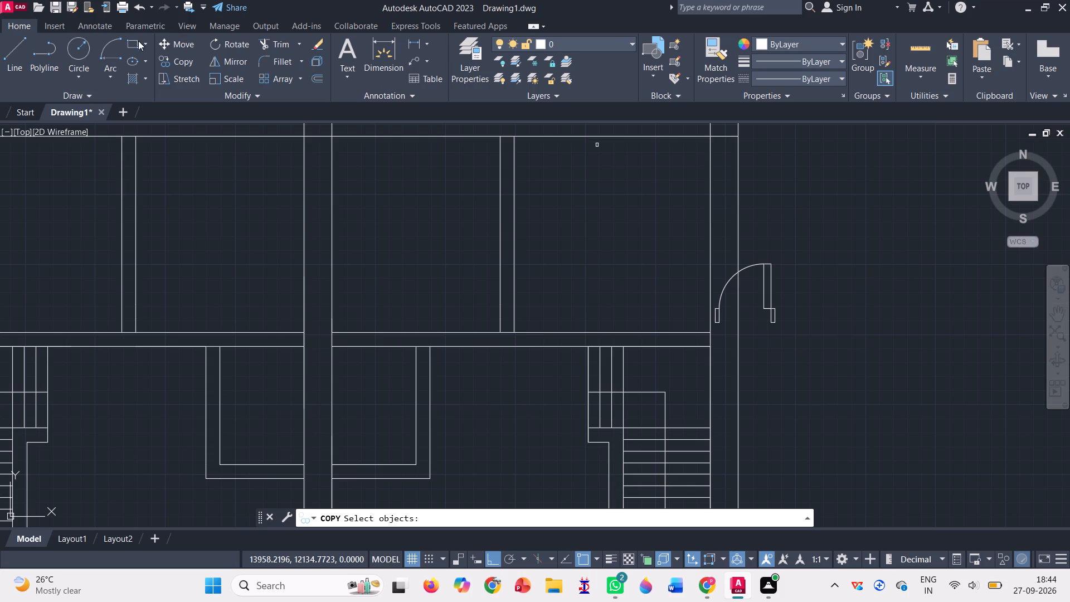
click(163, 46)
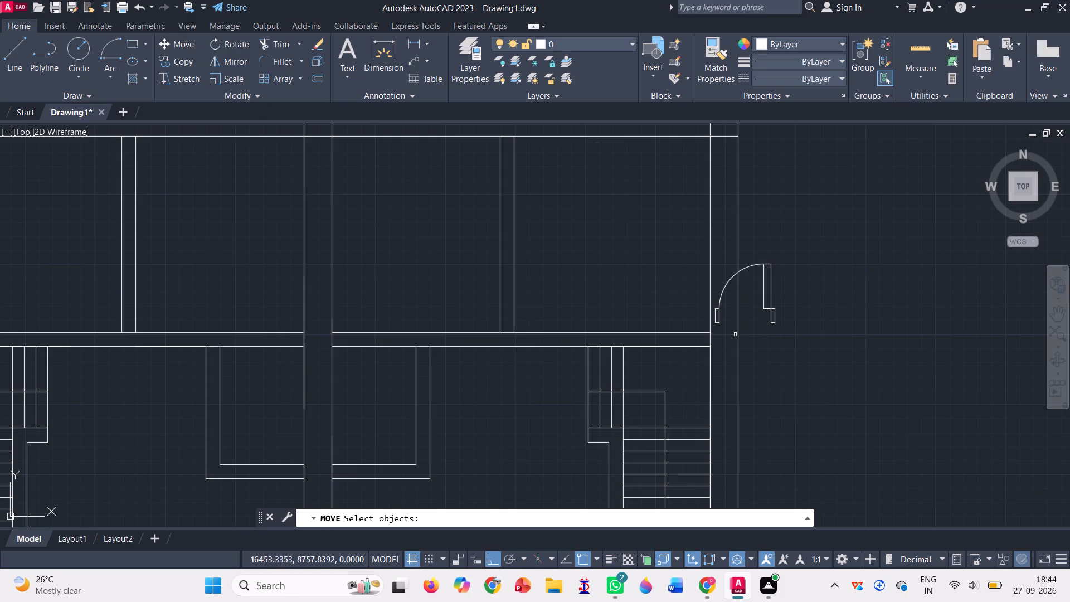
scroll(728, 319, up, 5)
click(542, 190)
drag(542, 190, 649, 386)
click(662, 399)
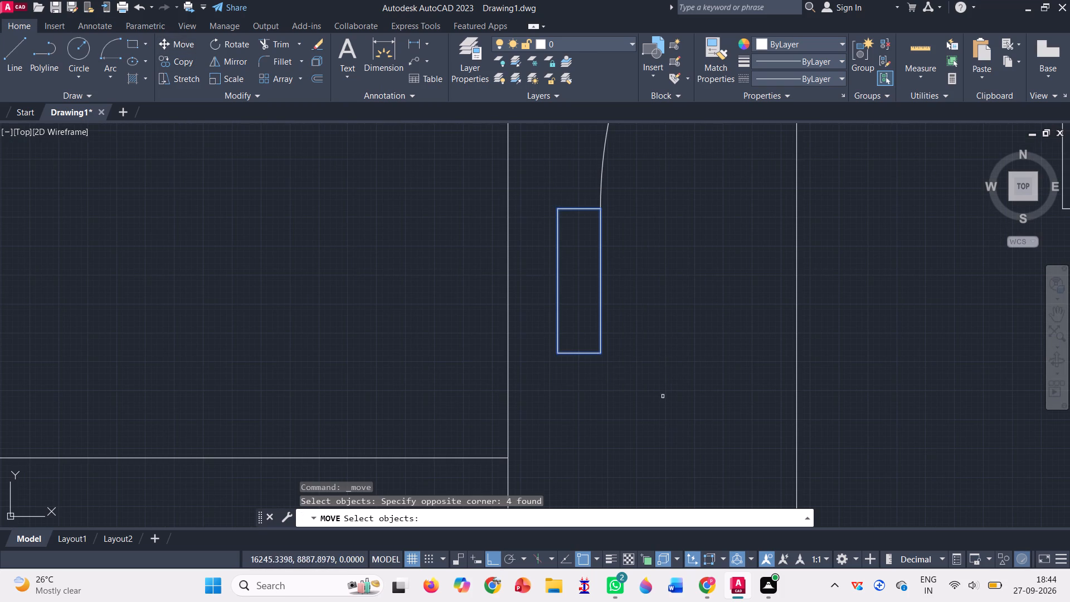
scroll(595, 201, down, 2)
scroll(599, 195, up, 1)
scroll(599, 193, down, 2)
scroll(600, 191, up, 1)
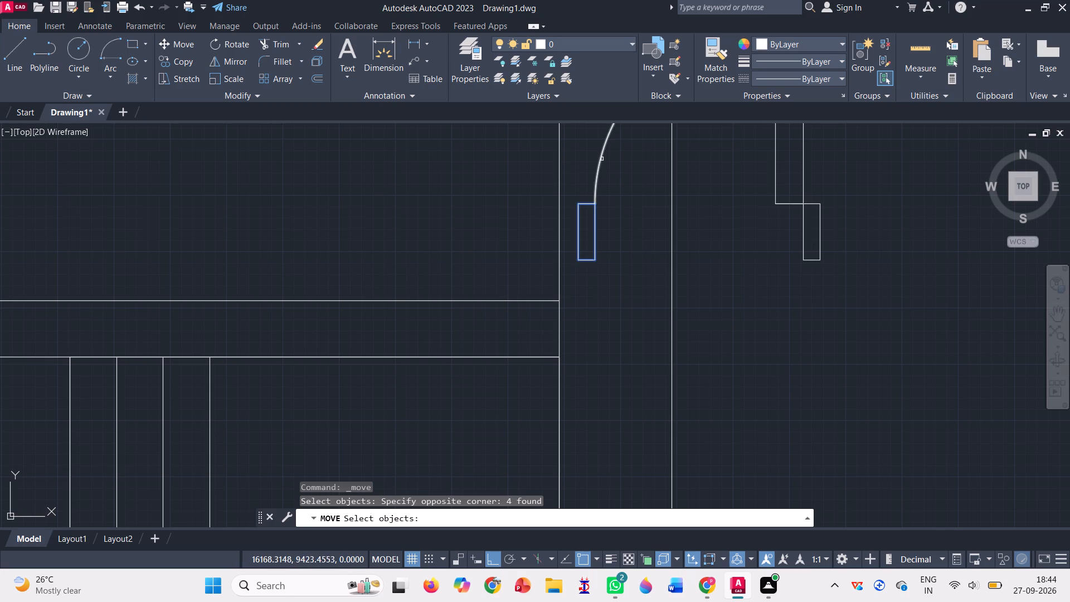
click(602, 159)
scroll(641, 174, down, 3)
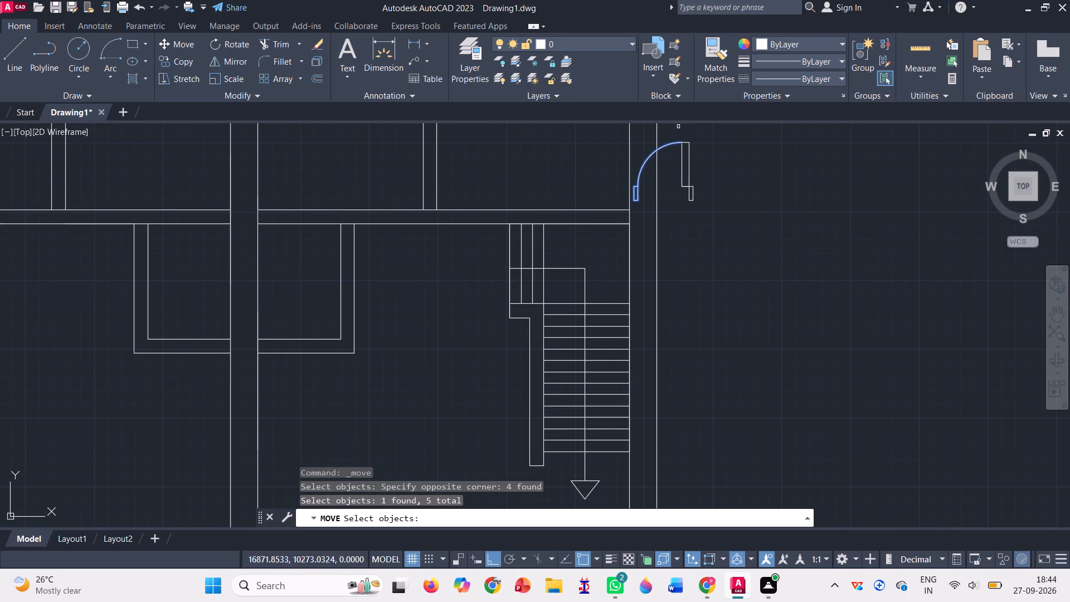
scroll(675, 138, up, 4)
drag(672, 147, 829, 315)
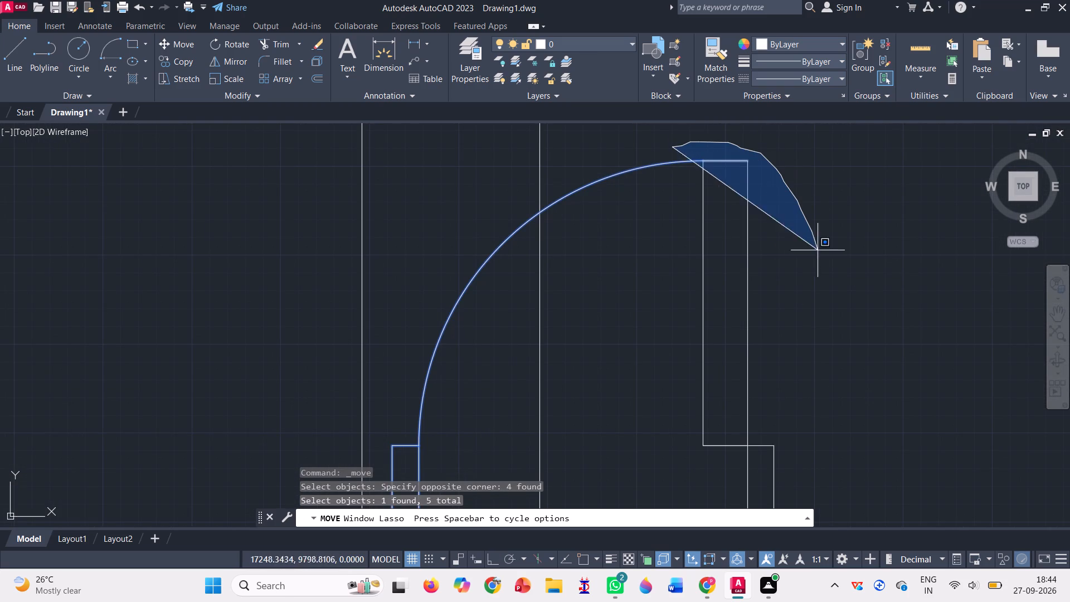
drag(829, 316, 706, 490)
drag(829, 315, 829, 304)
click(706, 490)
scroll(669, 174, down, 2)
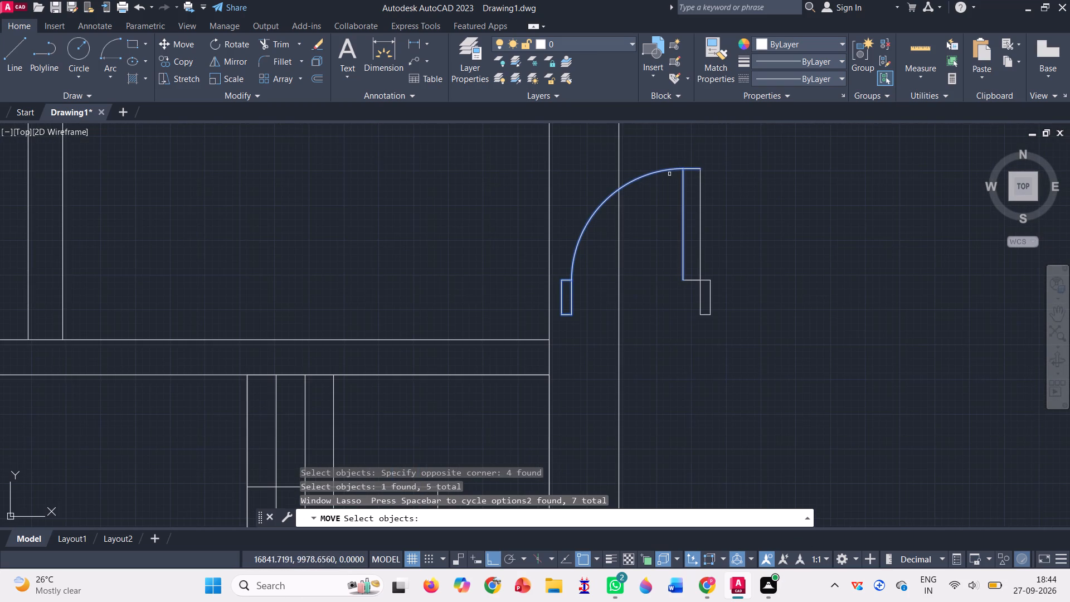
drag(687, 144, 683, 386)
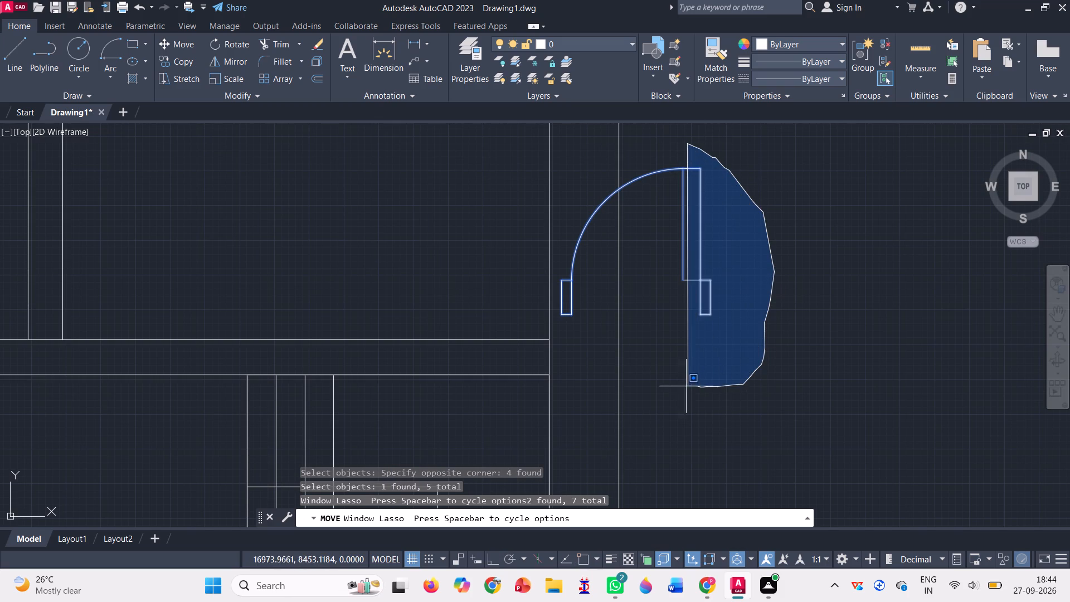
drag(683, 386, 674, 386)
click(674, 386)
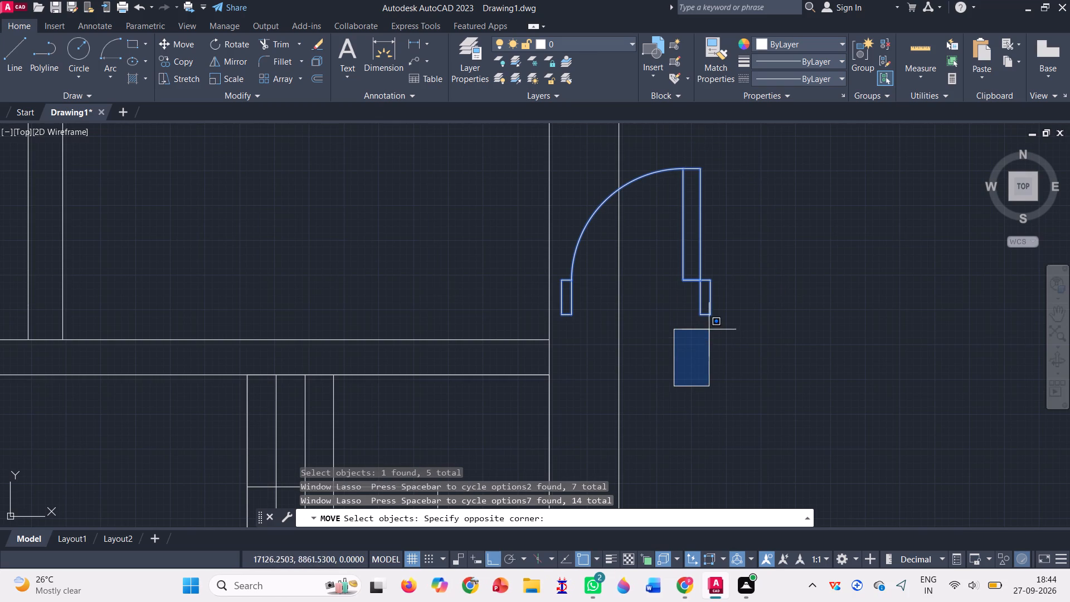
click(690, 395)
key(Return)
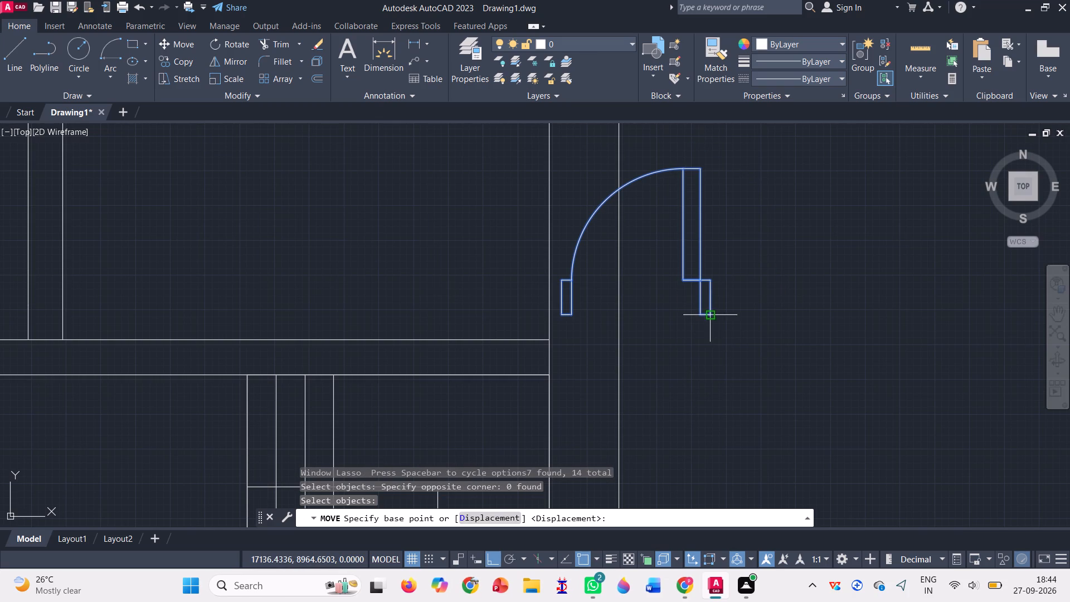
click(711, 317)
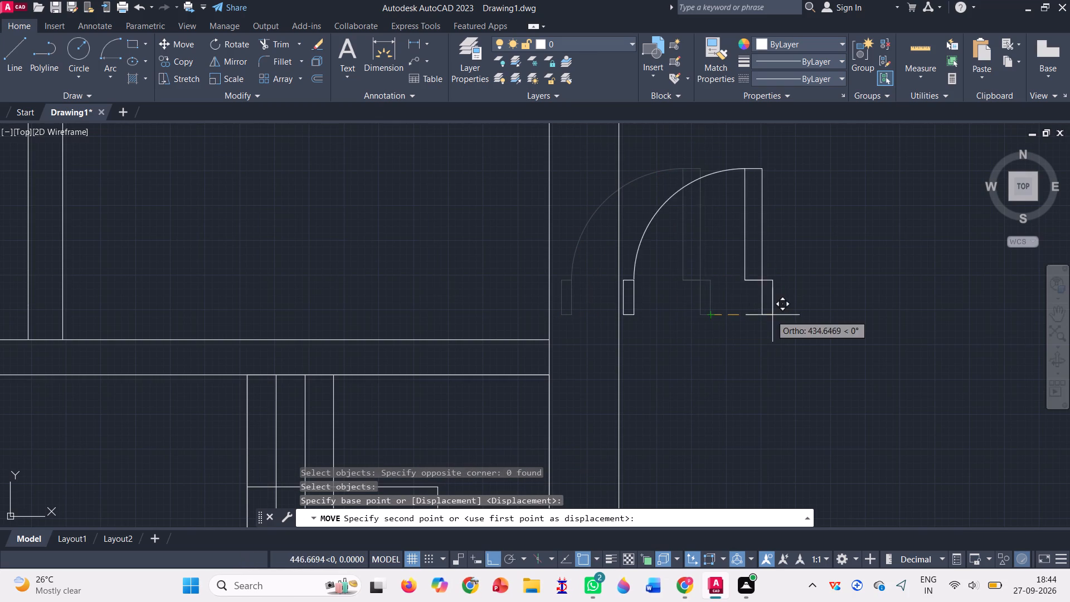
click(857, 319)
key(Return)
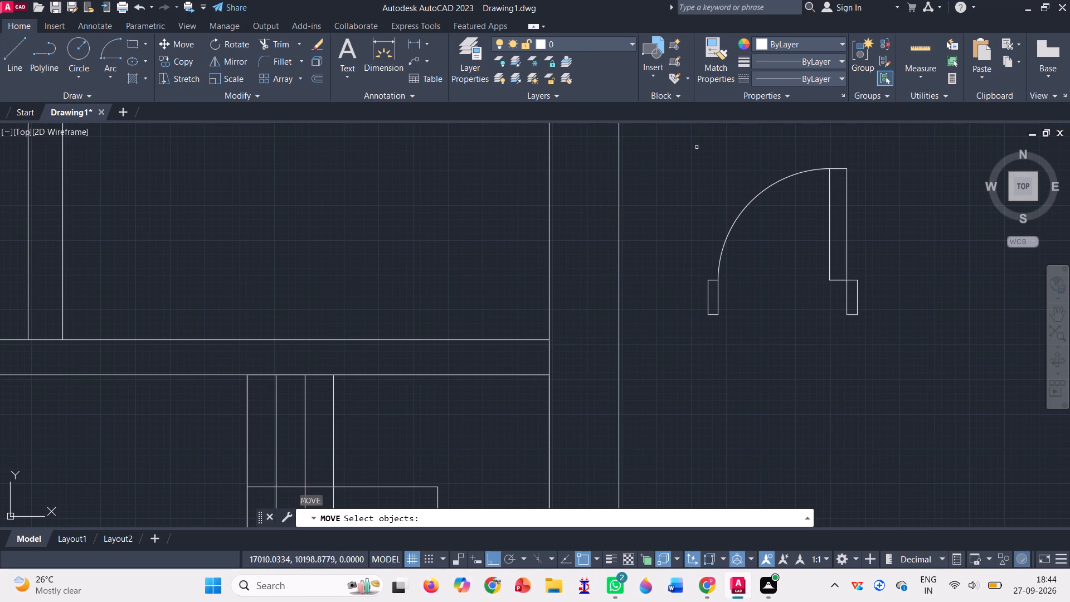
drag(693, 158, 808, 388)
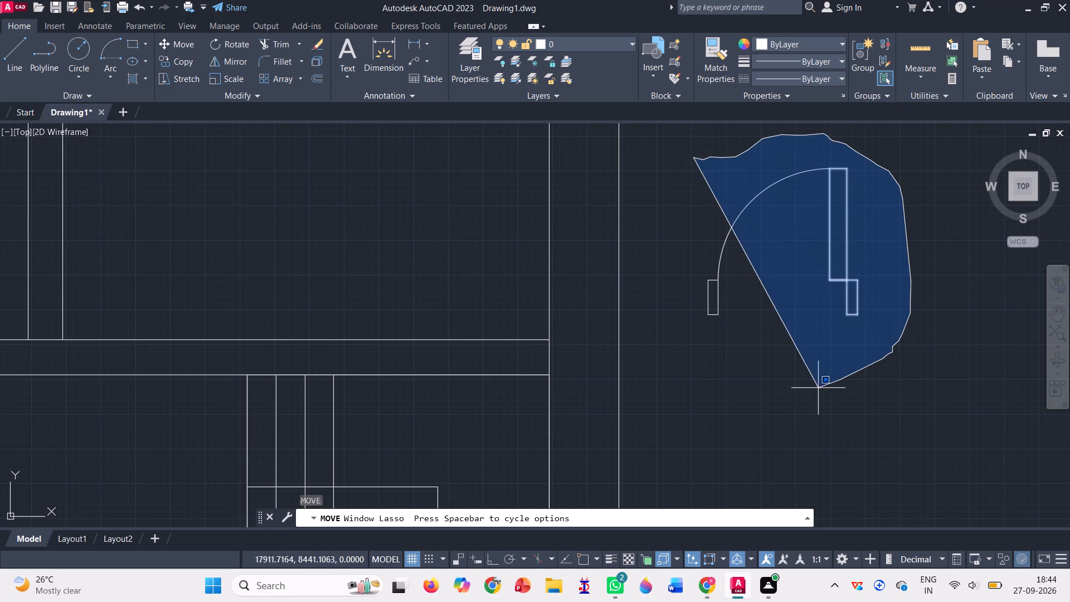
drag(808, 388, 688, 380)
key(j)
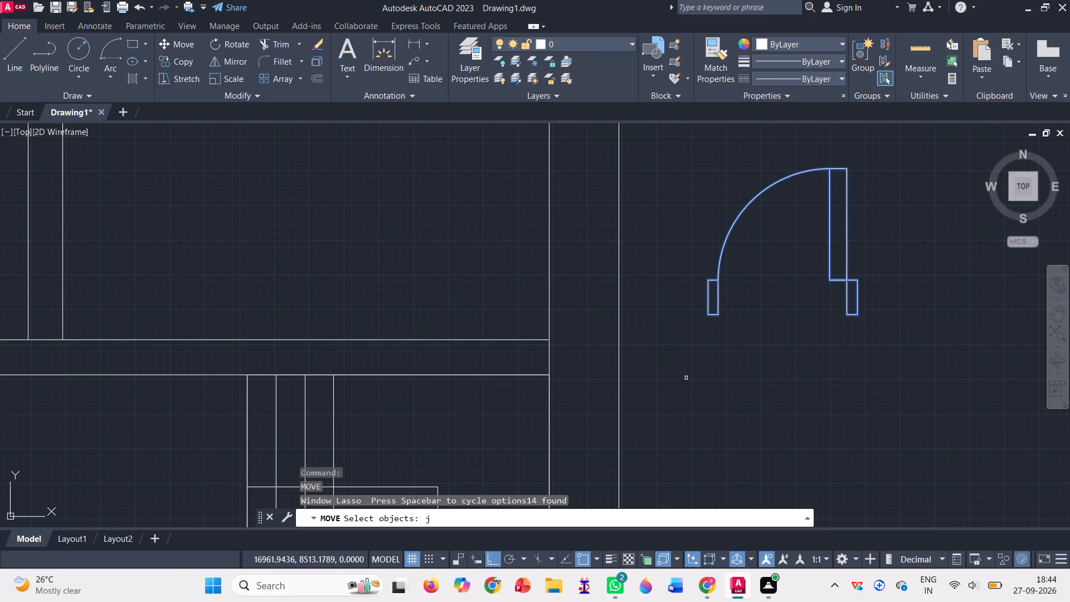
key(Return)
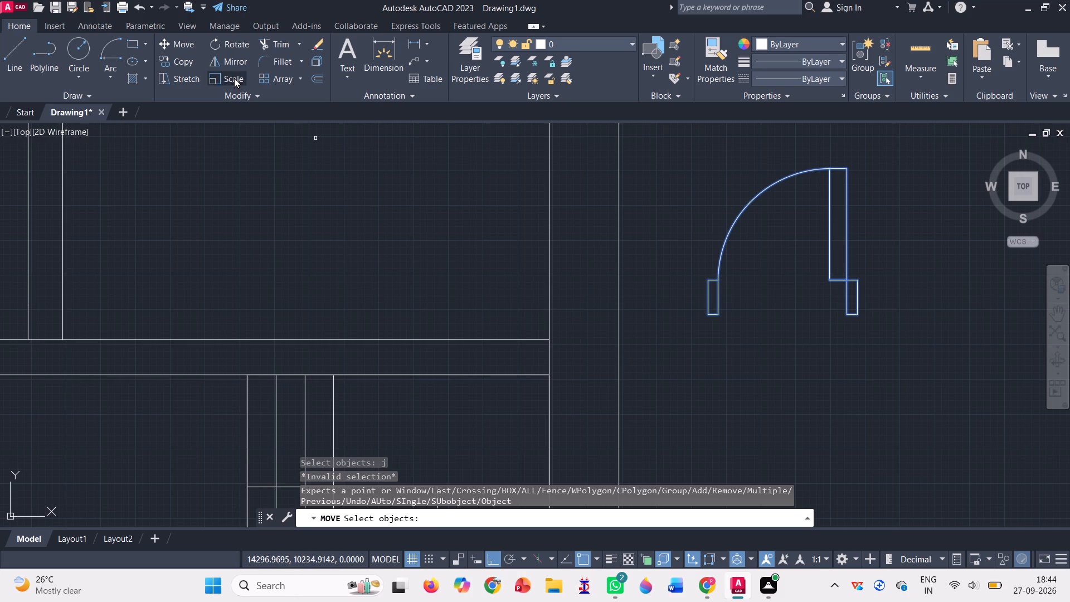
Copy the door symbol by its right jamb's upper-right corner to where the left unit's upper partition's left face meets the corridor wall.
click(176, 59)
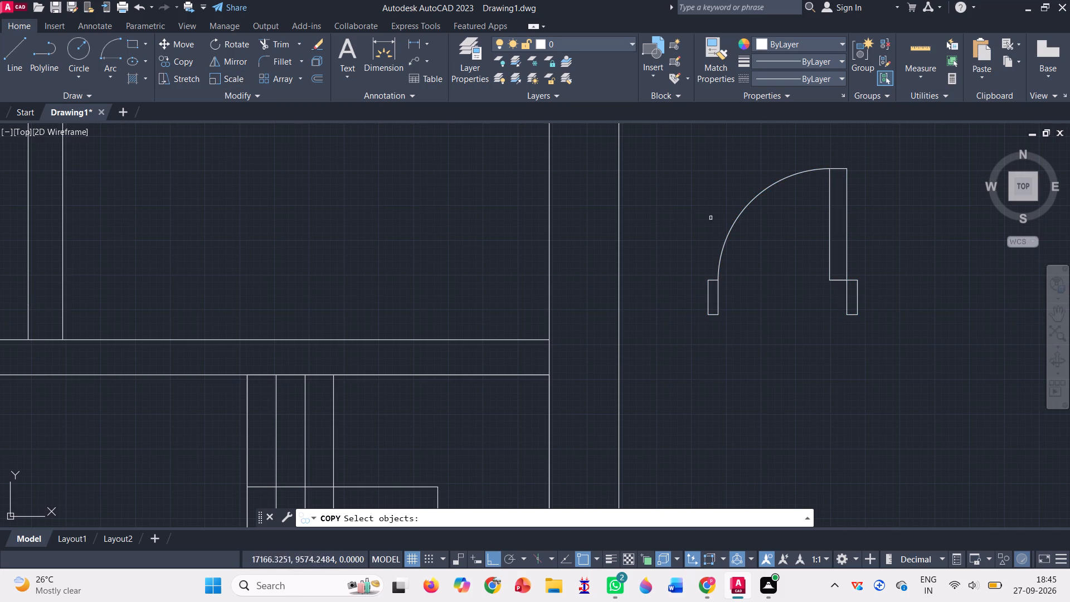
drag(708, 155, 699, 404)
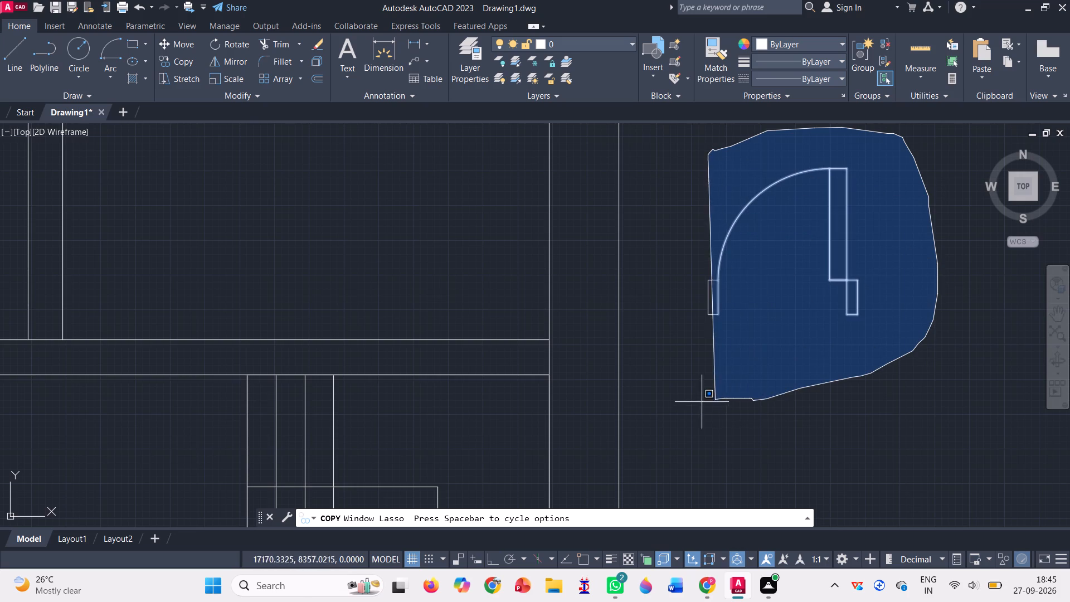
drag(699, 404, 687, 411)
key(Return)
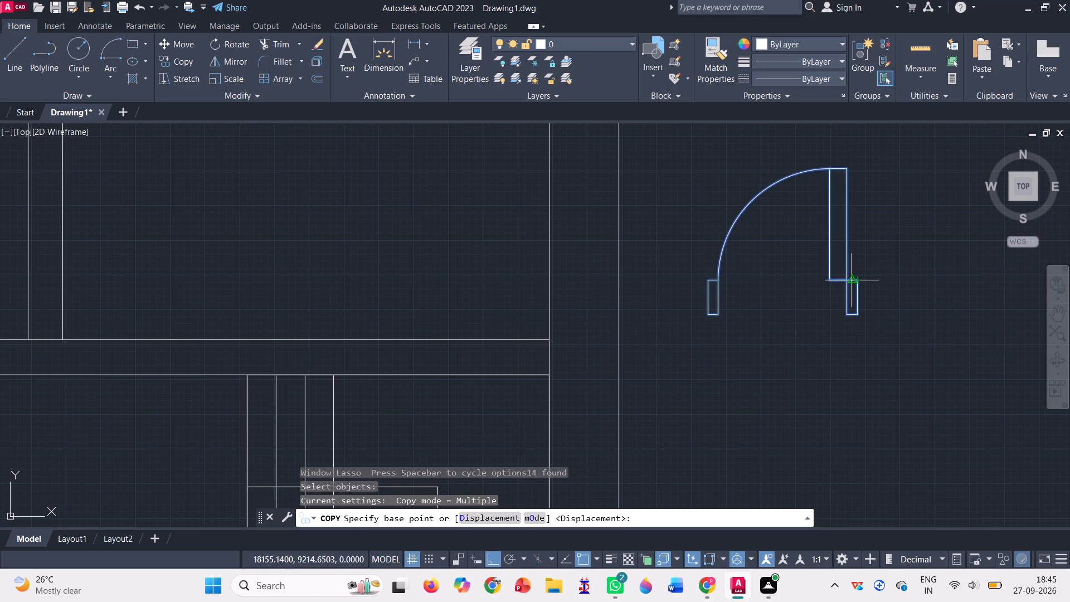
scroll(862, 283, up, 5)
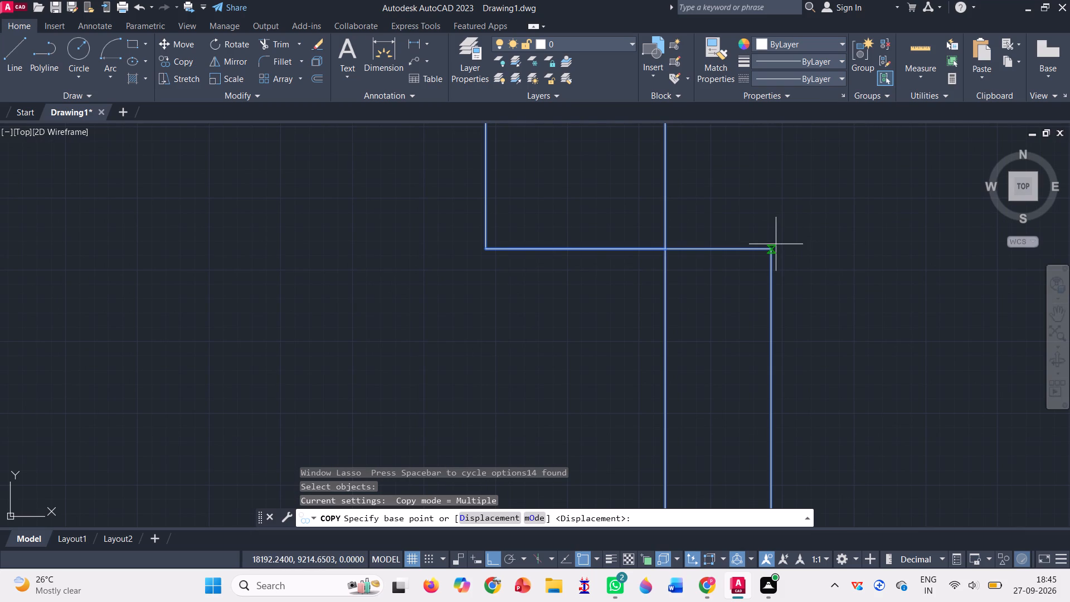
click(769, 246)
scroll(767, 246, down, 9)
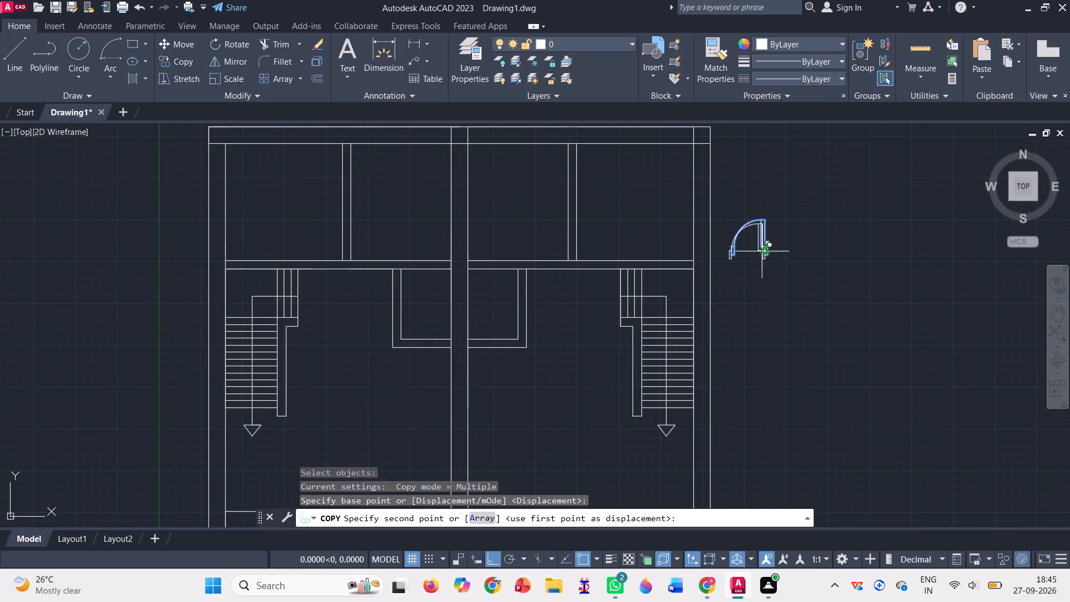
click(488, 564)
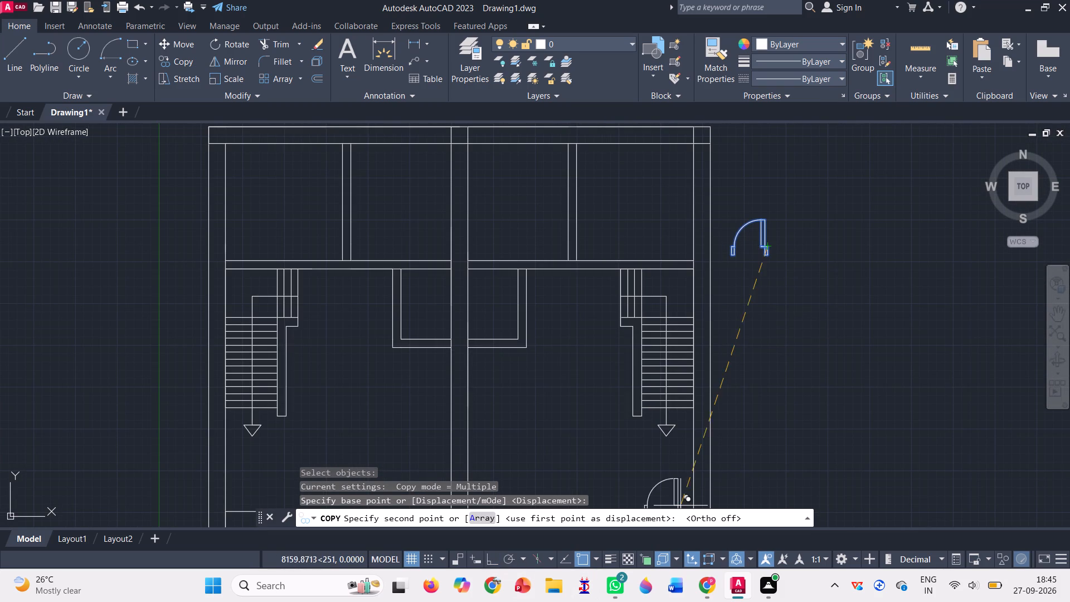
scroll(333, 267, up, 3)
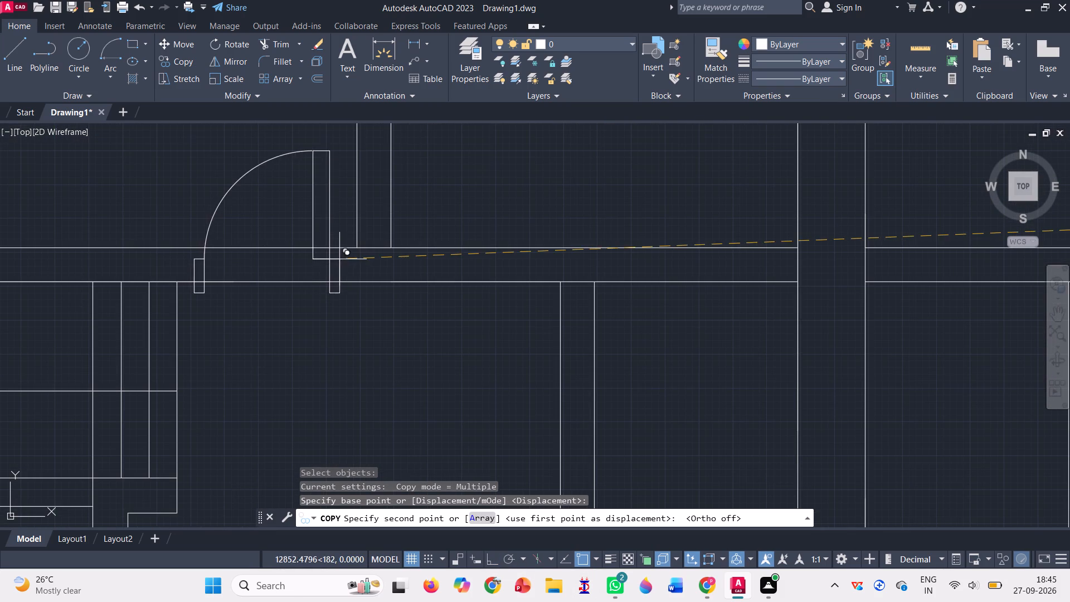
click(358, 244)
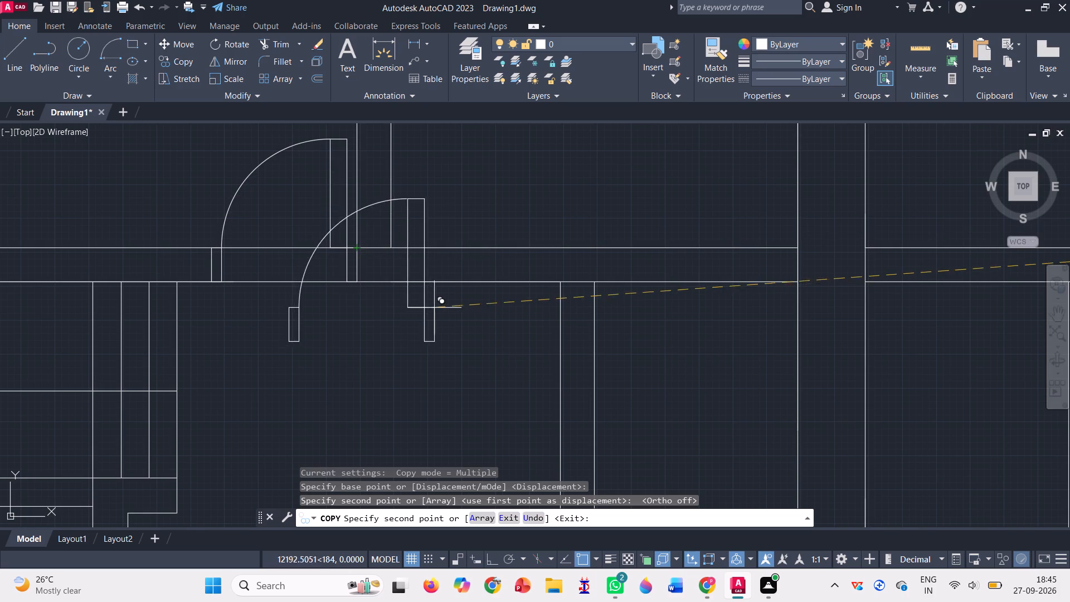
Place two more copies in the right unit: at the upper partition's left face on the corridor wall, and at the small room's lower-right inner corner.
scroll(432, 306, down, 4)
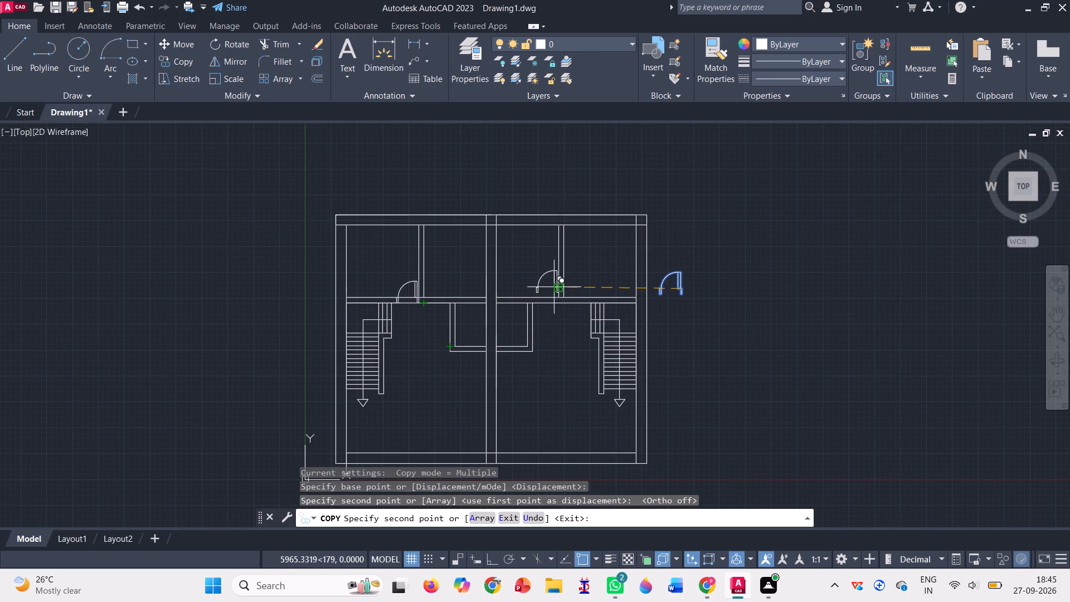
scroll(552, 289, up, 3)
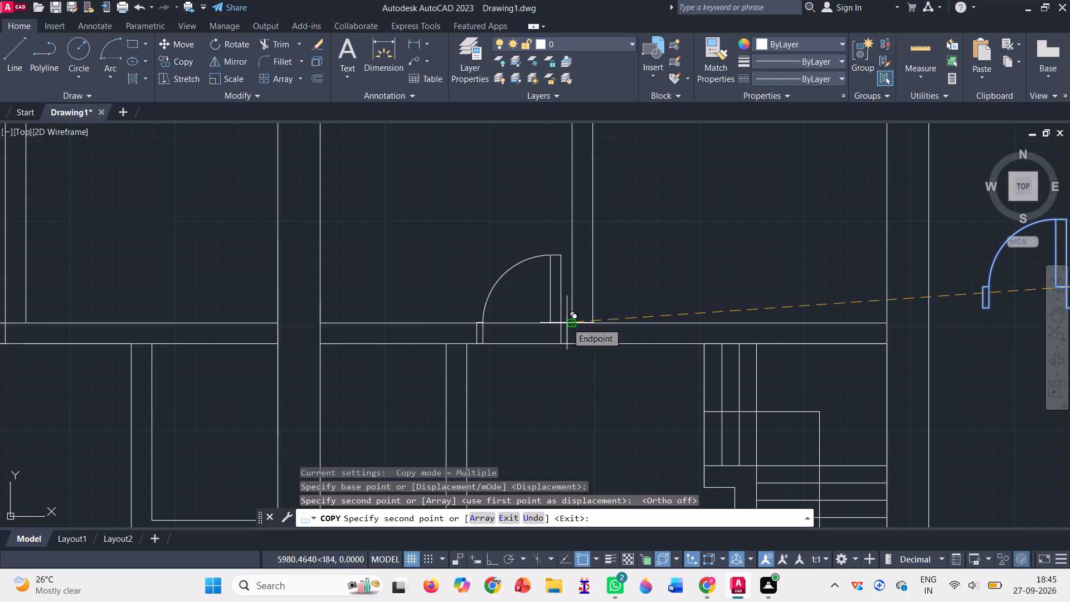
click(567, 323)
scroll(548, 260, down, 3)
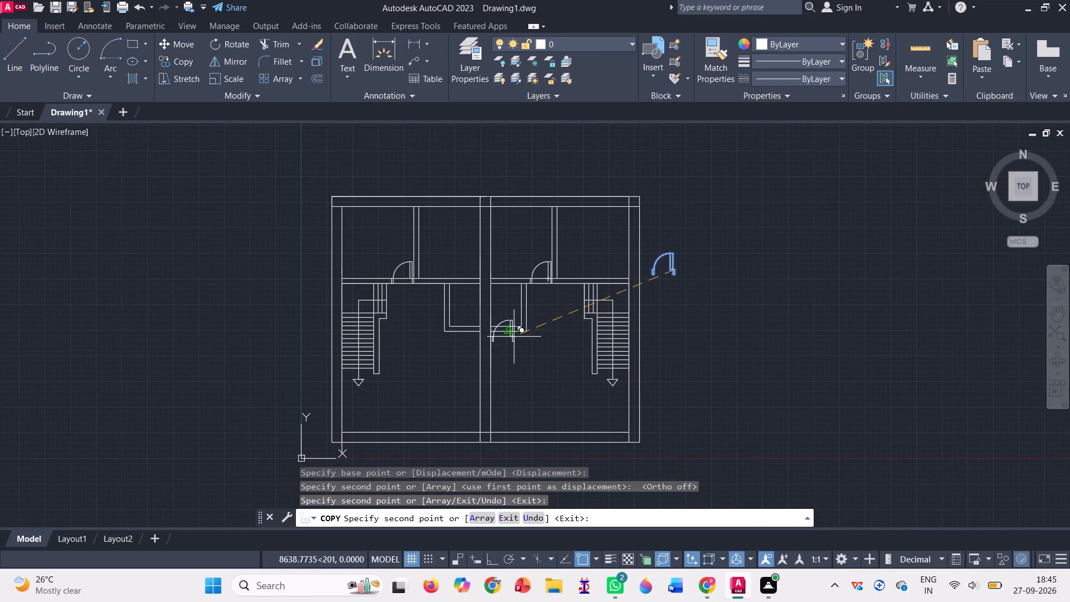
scroll(514, 337, up, 4)
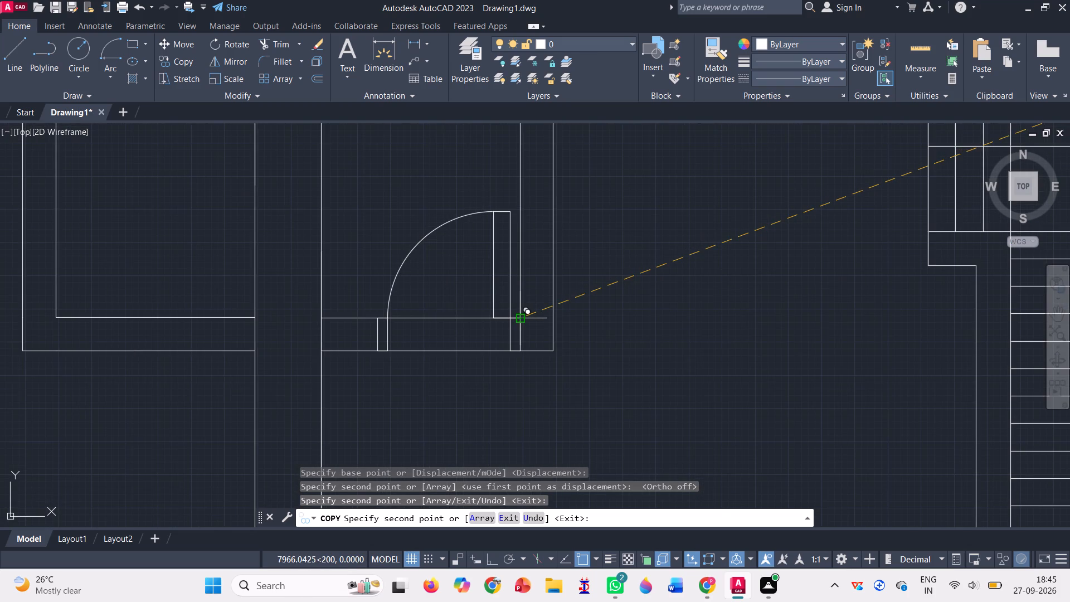
click(519, 321)
scroll(536, 308, down, 4)
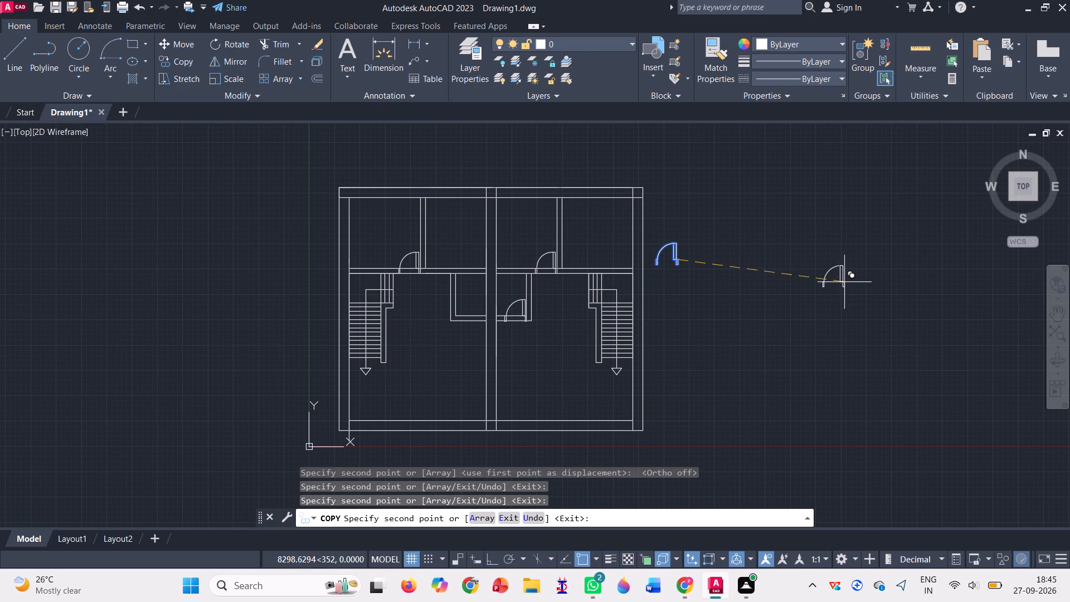
key(Escape)
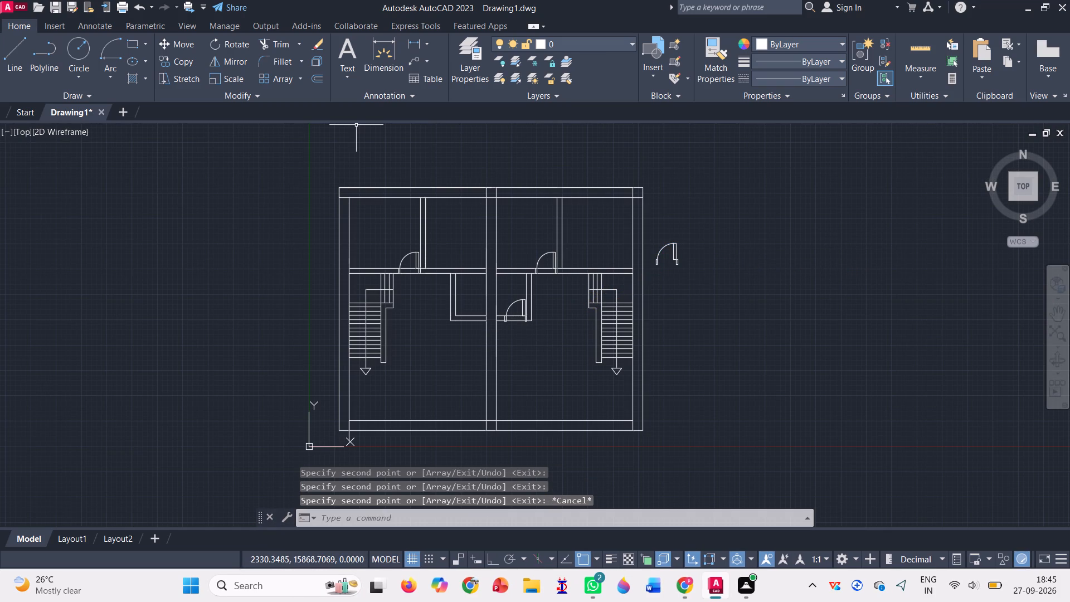
Rotate the spare door symbol outside the plan by 180° about its right jamb's lower-right corner.
click(239, 42)
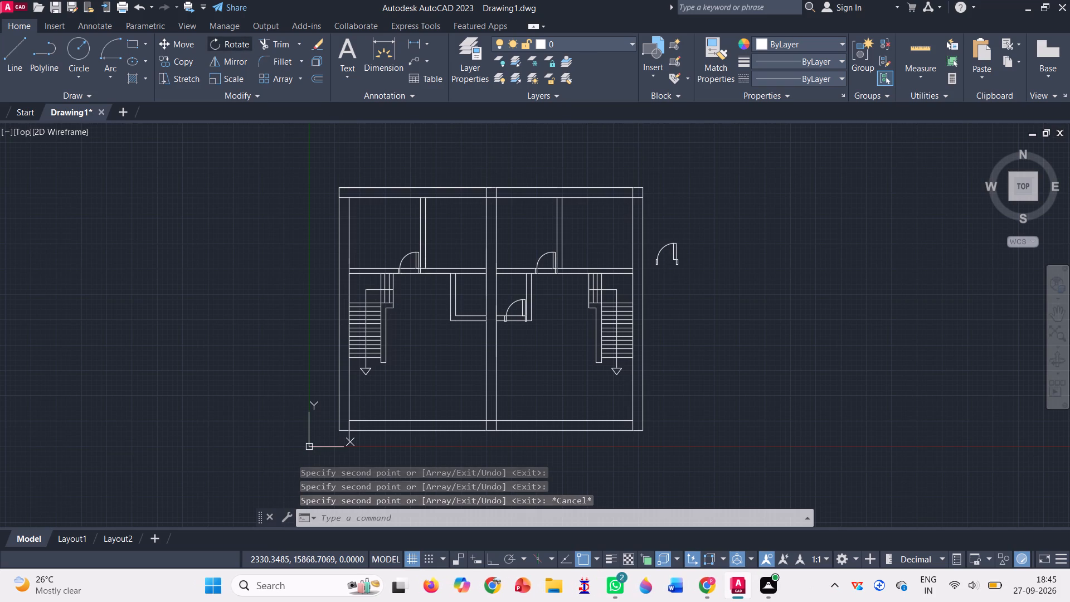
scroll(668, 235, up, 2)
drag(645, 247, 739, 274)
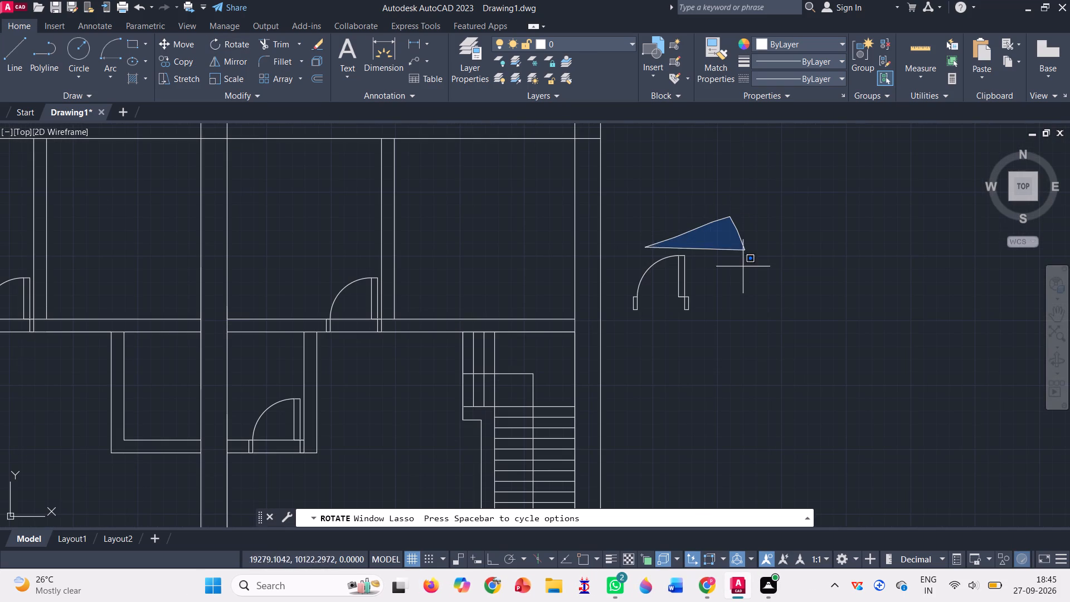
drag(739, 274, 605, 362)
click(603, 362)
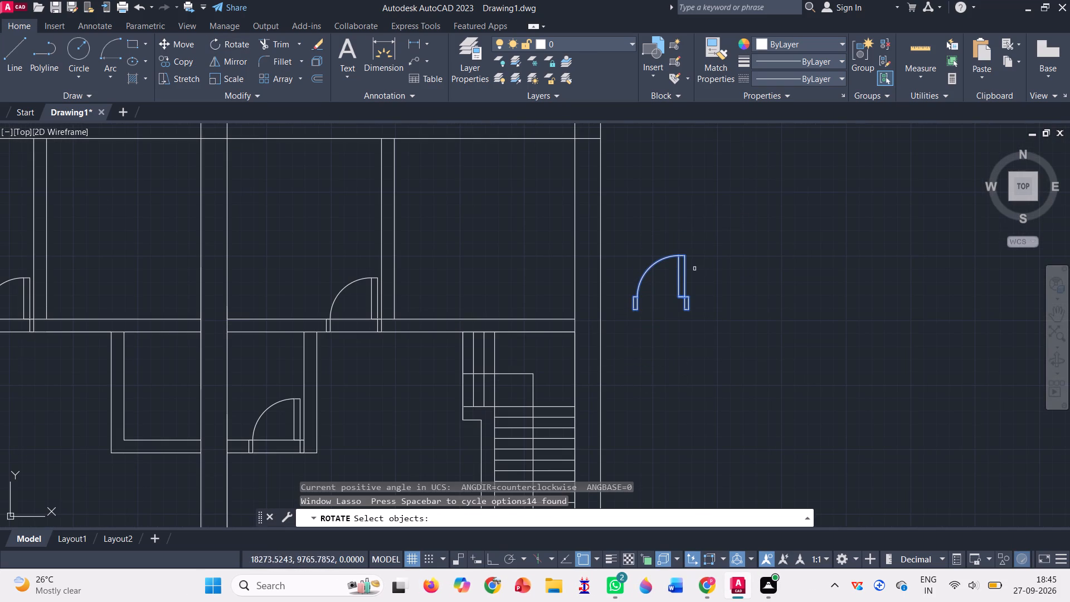
key(Return)
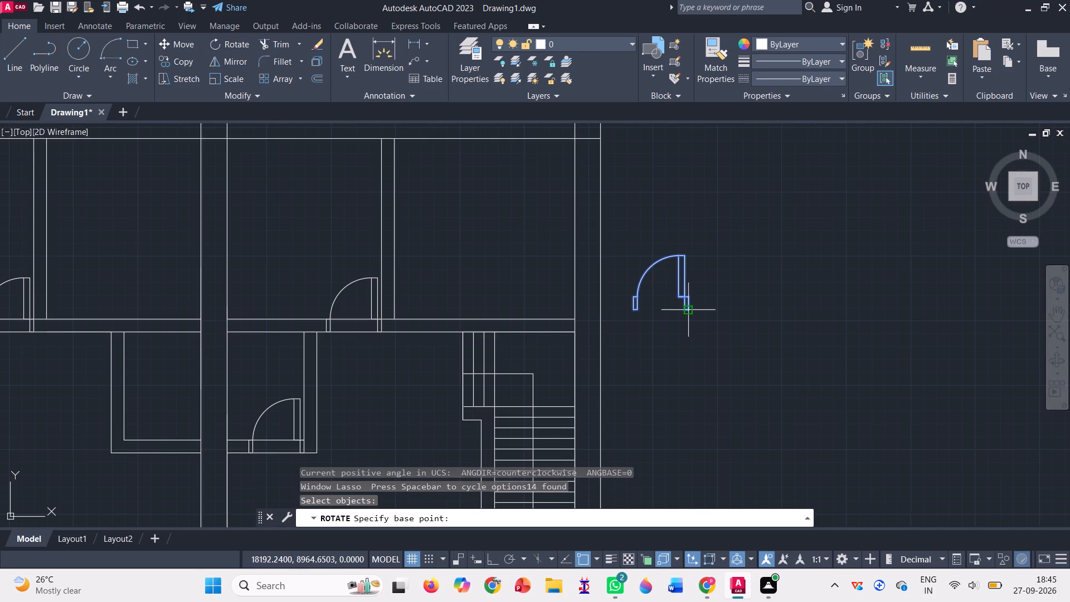
click(686, 311)
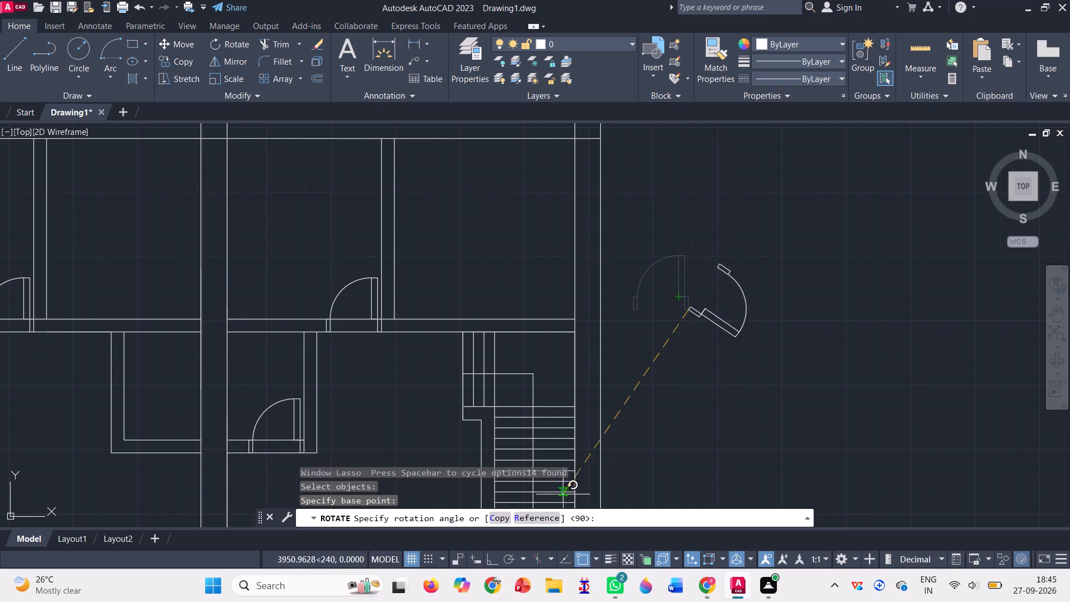
click(488, 556)
click(651, 328)
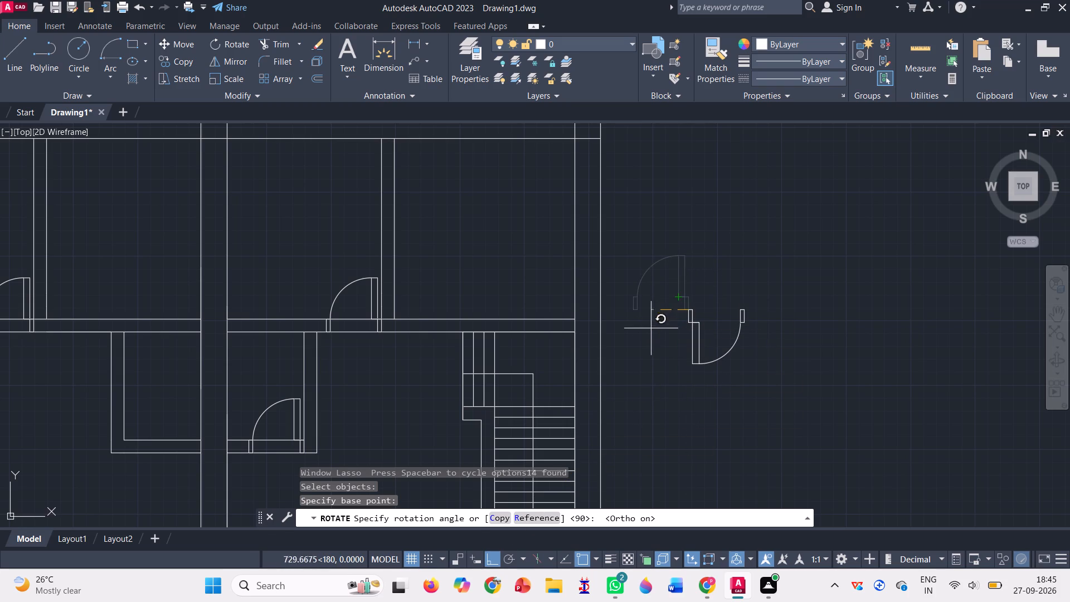
Copy the rotated door symbol, using its left jamb's upper-left corner as the displacement of about 18192, 8965.
click(181, 57)
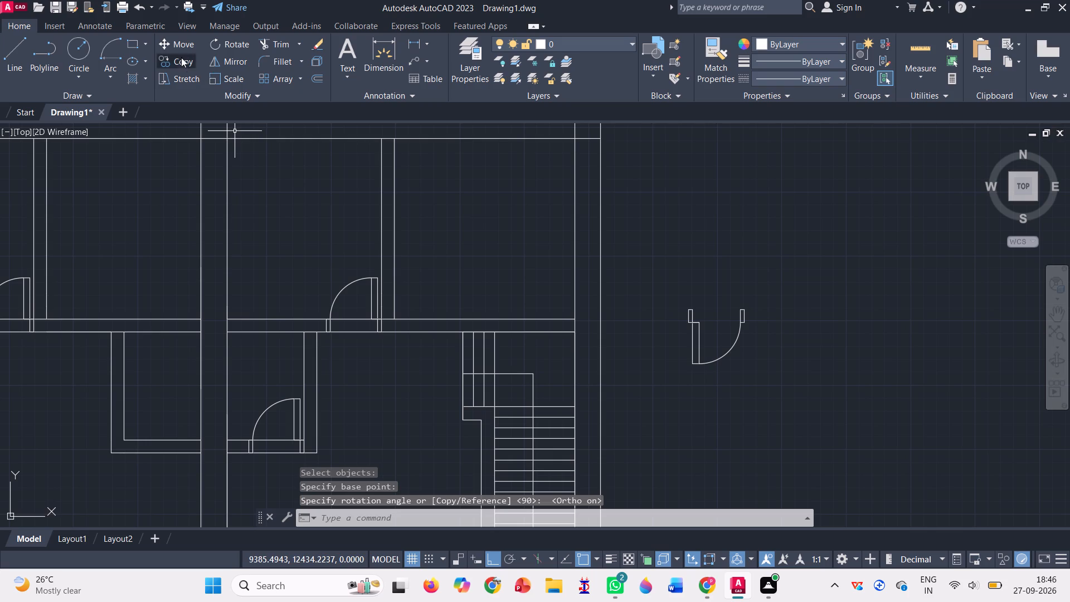
drag(643, 298, 687, 410)
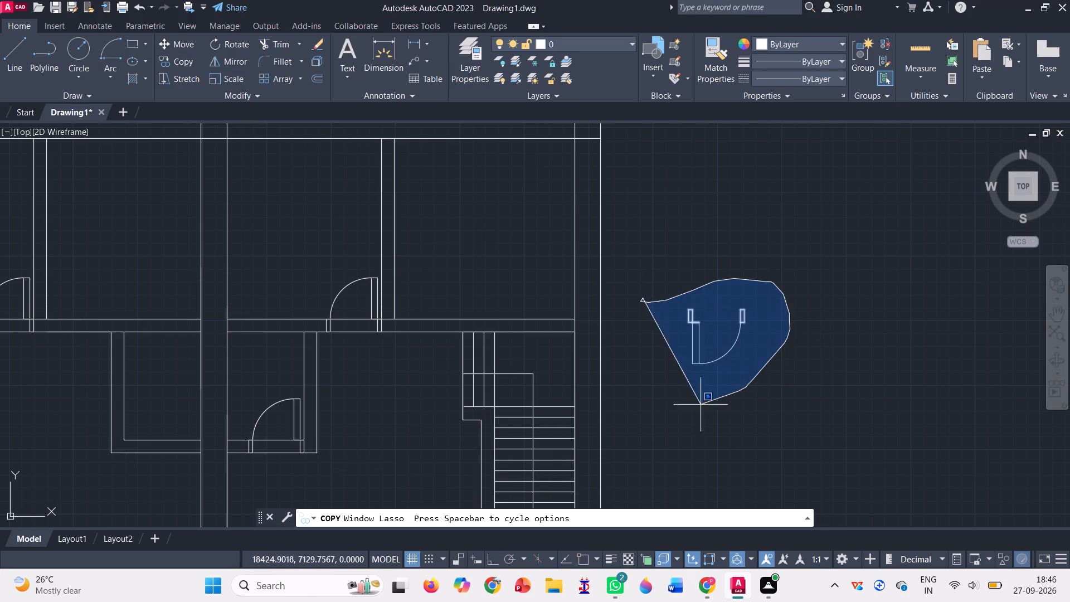
drag(687, 410, 656, 419)
key(shift+Return)
key(Return)
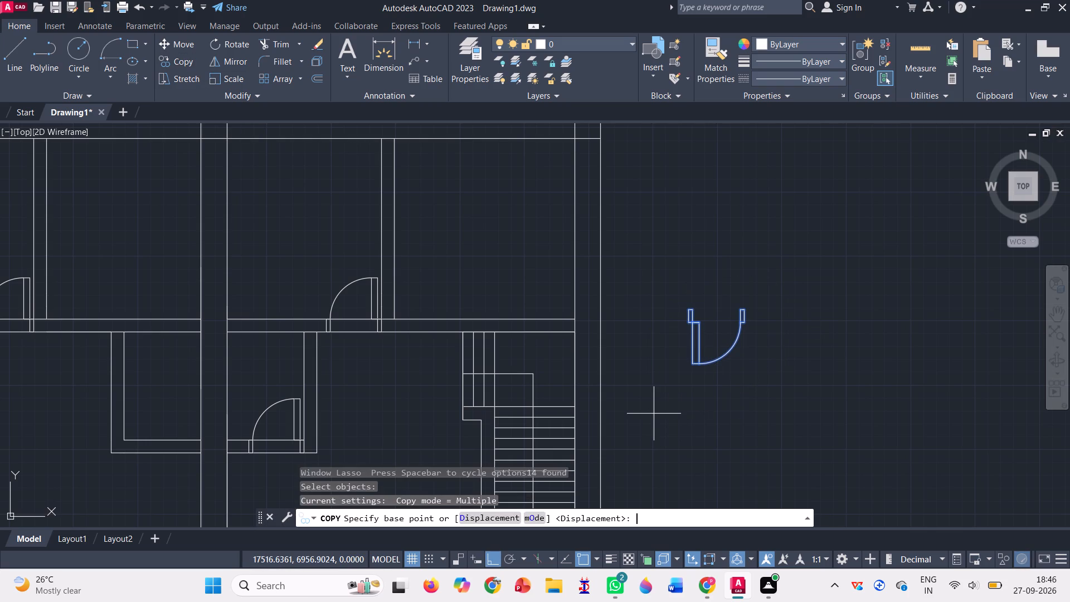
click(688, 310)
scroll(688, 310, down, 5)
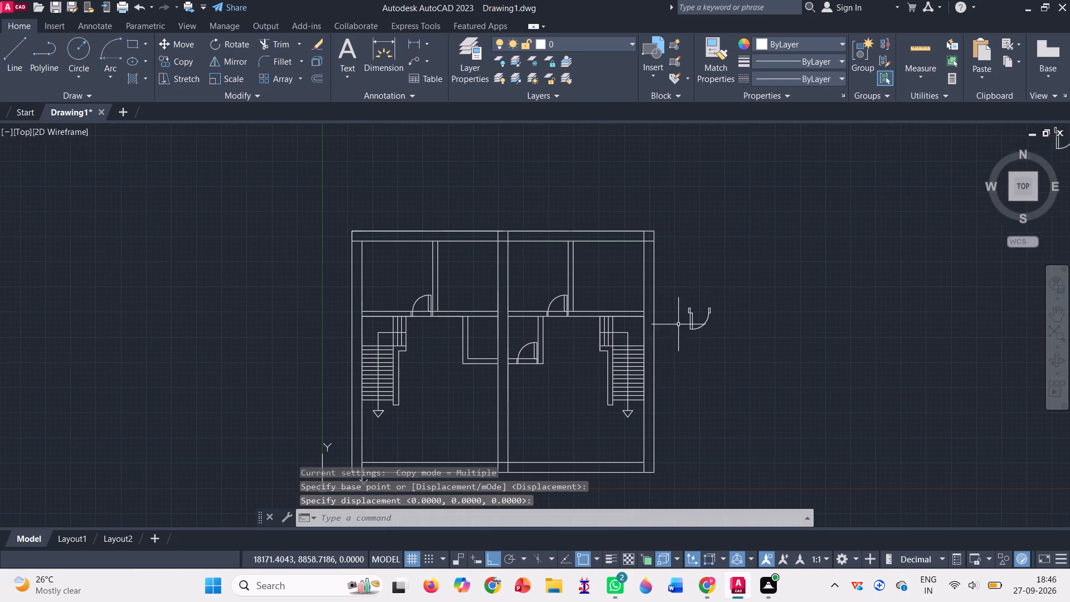
Copy the rotated door symbol by its left jamb's upper-left corner onto the bottom outer wall's inner face, just right of the central wall.
scroll(686, 310, up, 4)
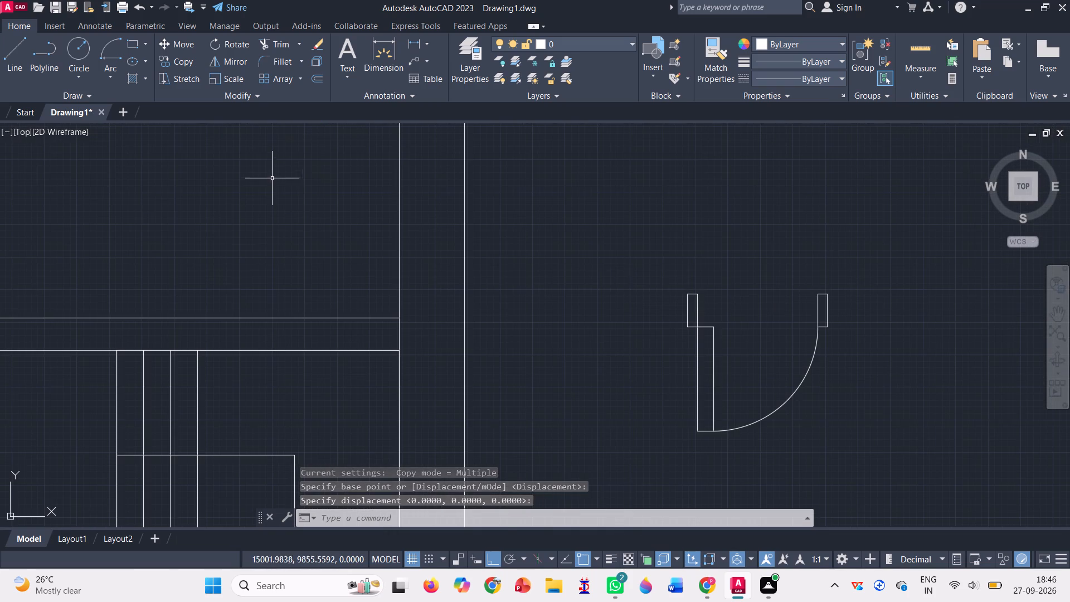
click(182, 57)
drag(660, 324, 683, 439)
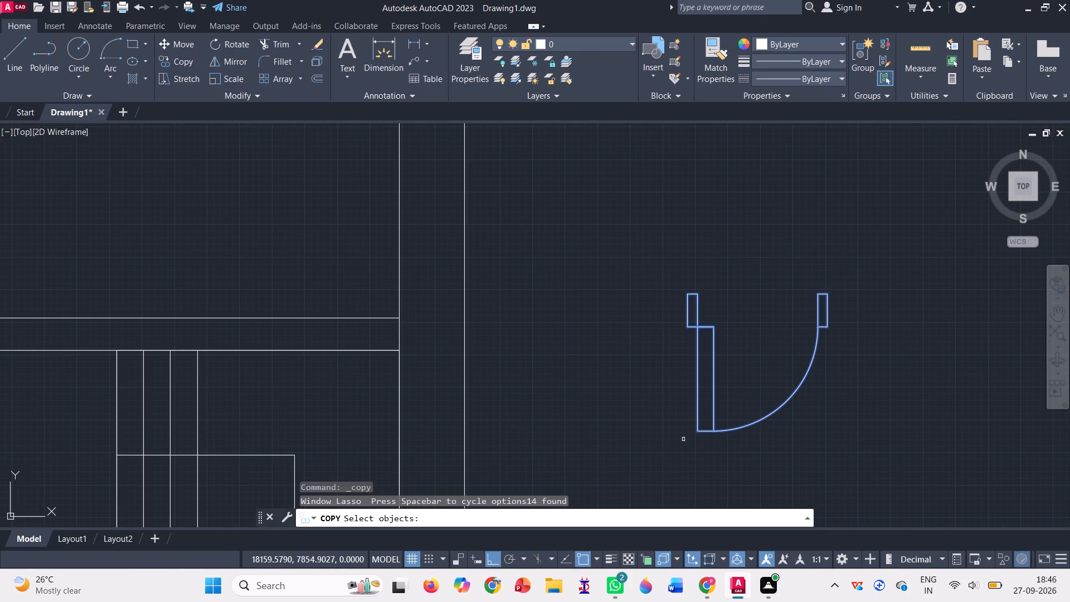
key(Return)
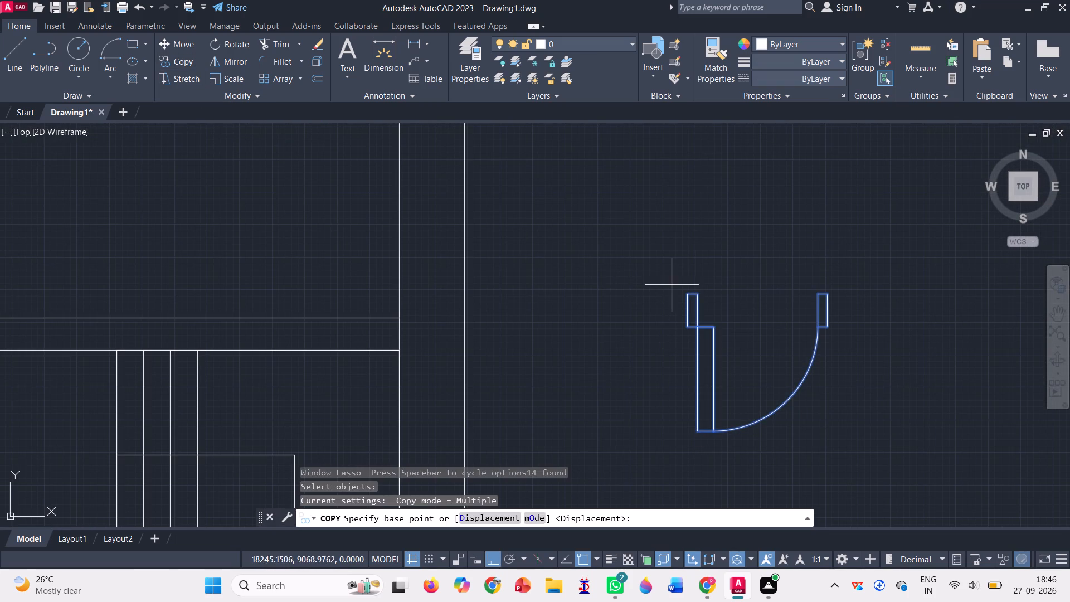
scroll(690, 293, up, 2)
click(680, 302)
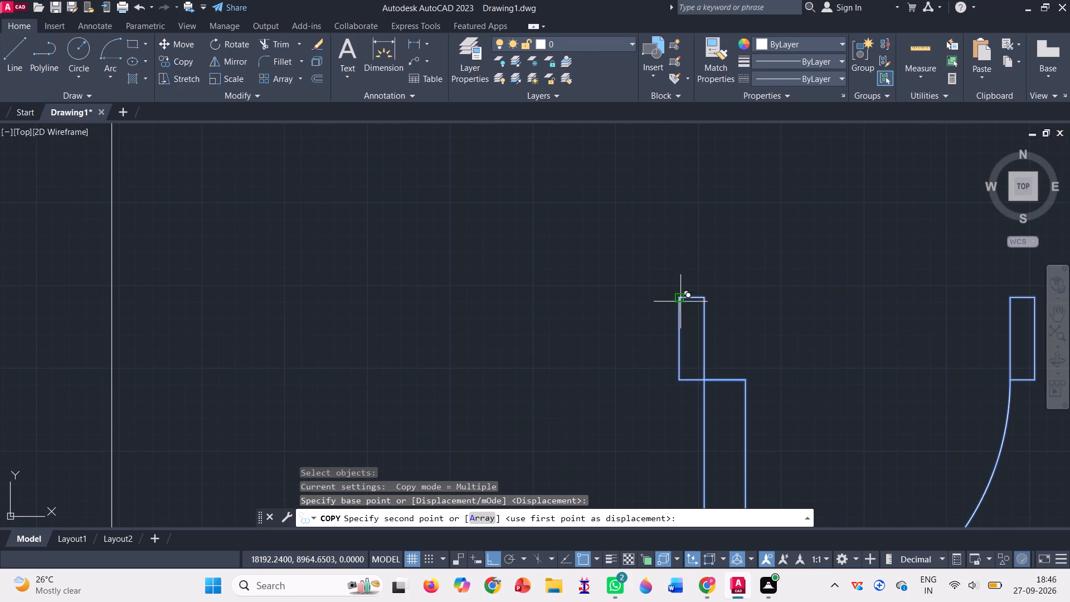
scroll(683, 295, down, 6)
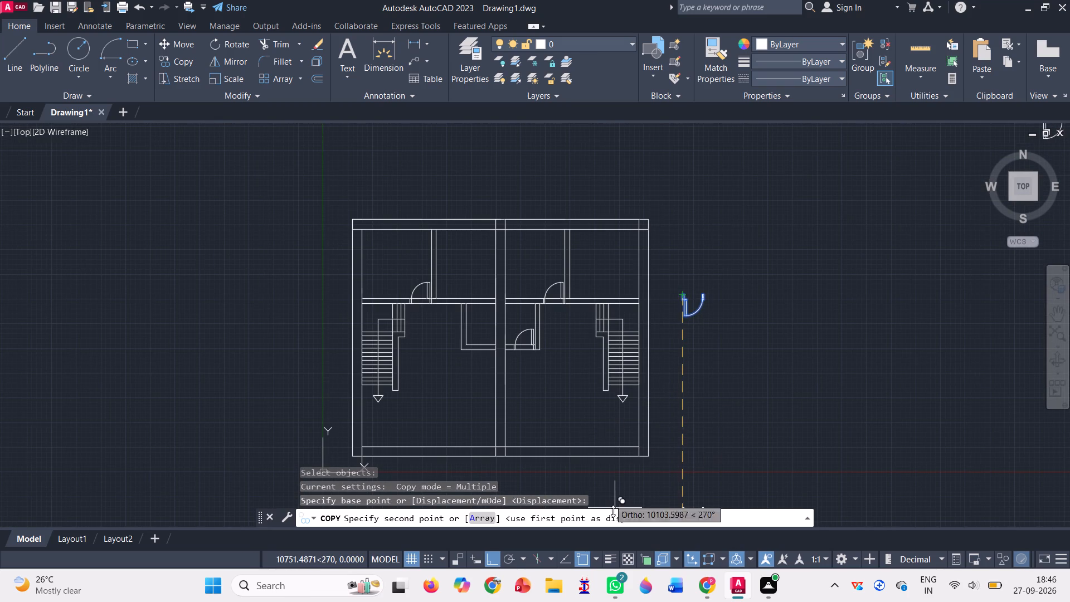
click(490, 564)
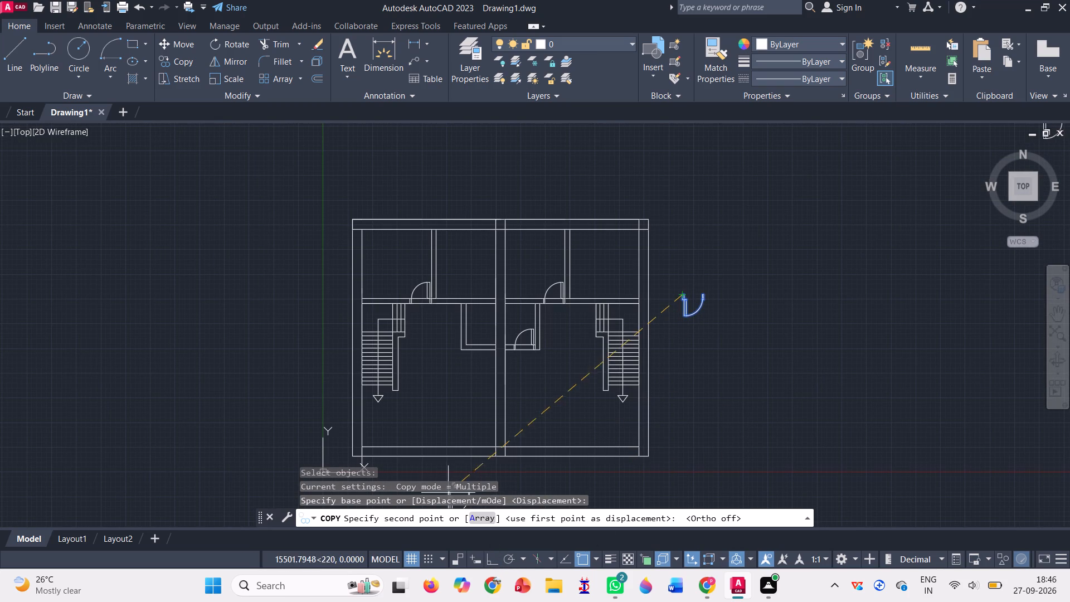
scroll(465, 349, down, 1)
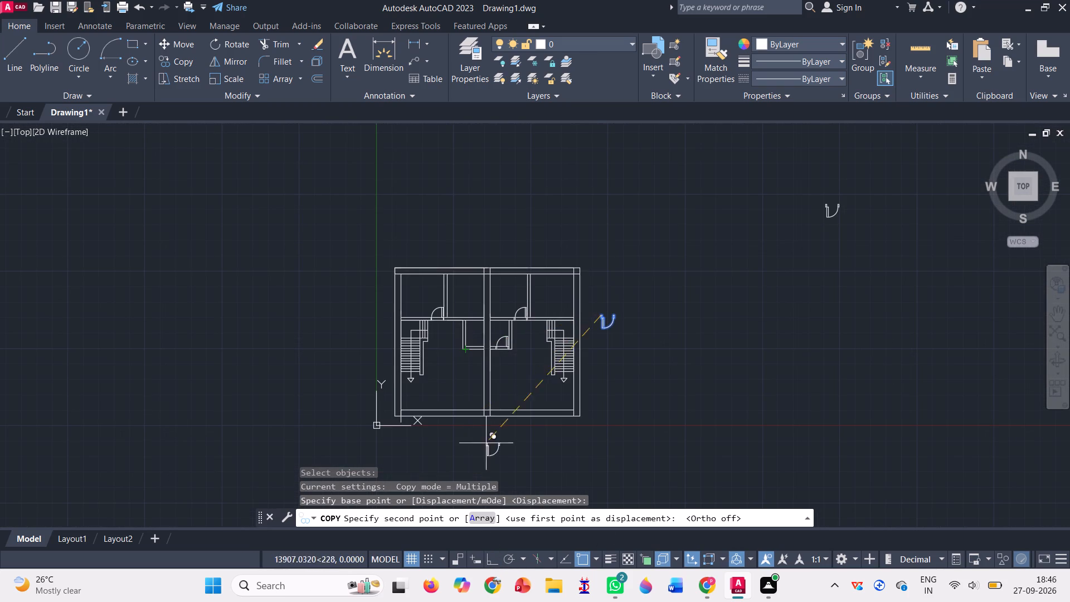
scroll(504, 417, up, 3)
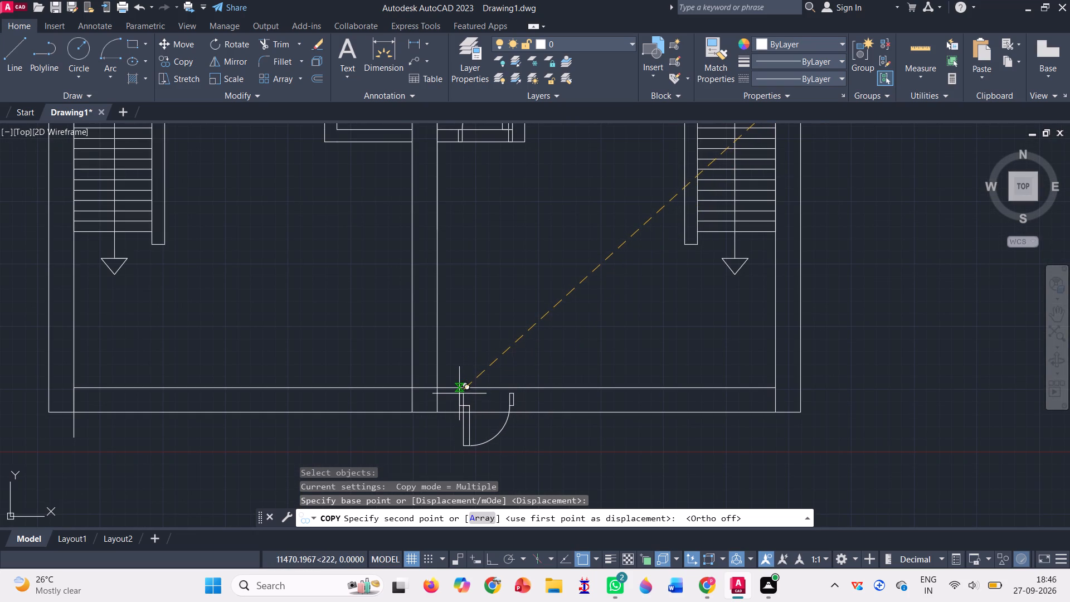
click(460, 388)
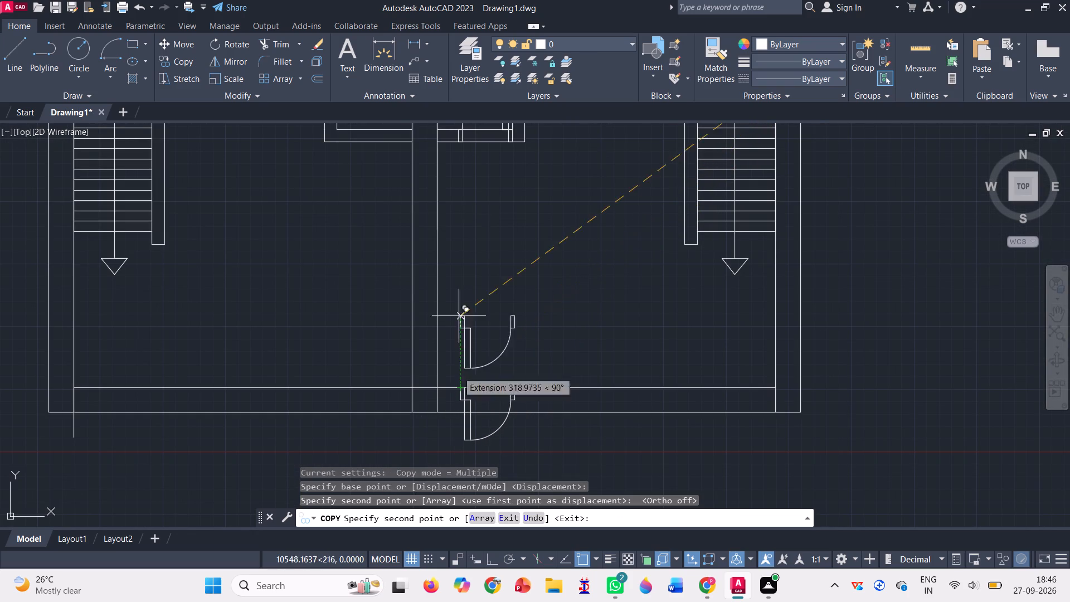
key(Escape)
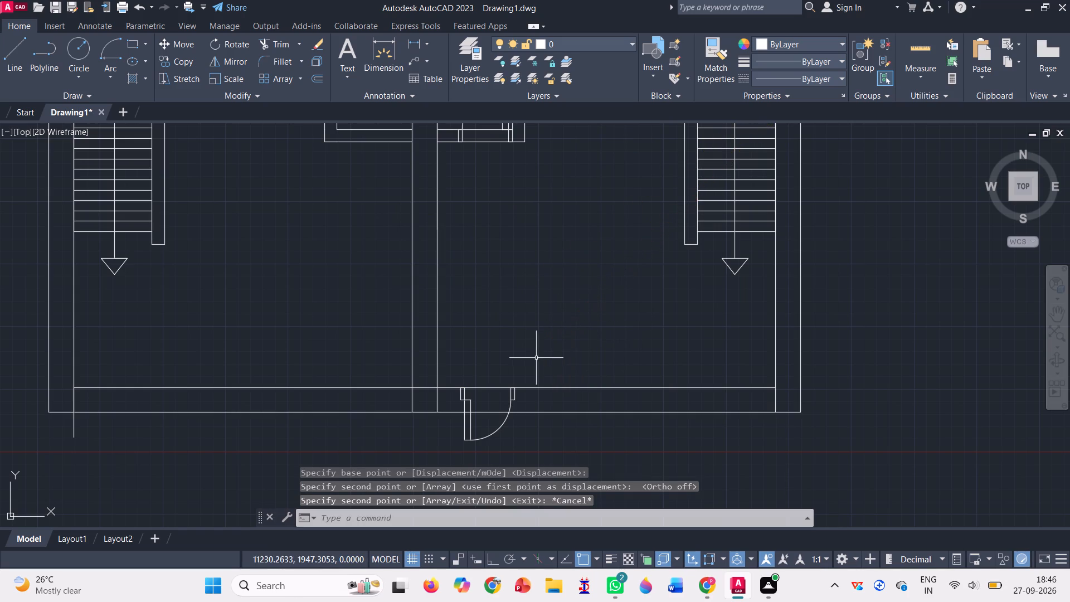
Scale the bottom-wall door symbol about its left jamb's upper-left corner until its jambs span the outer wall's thickness.
click(231, 83)
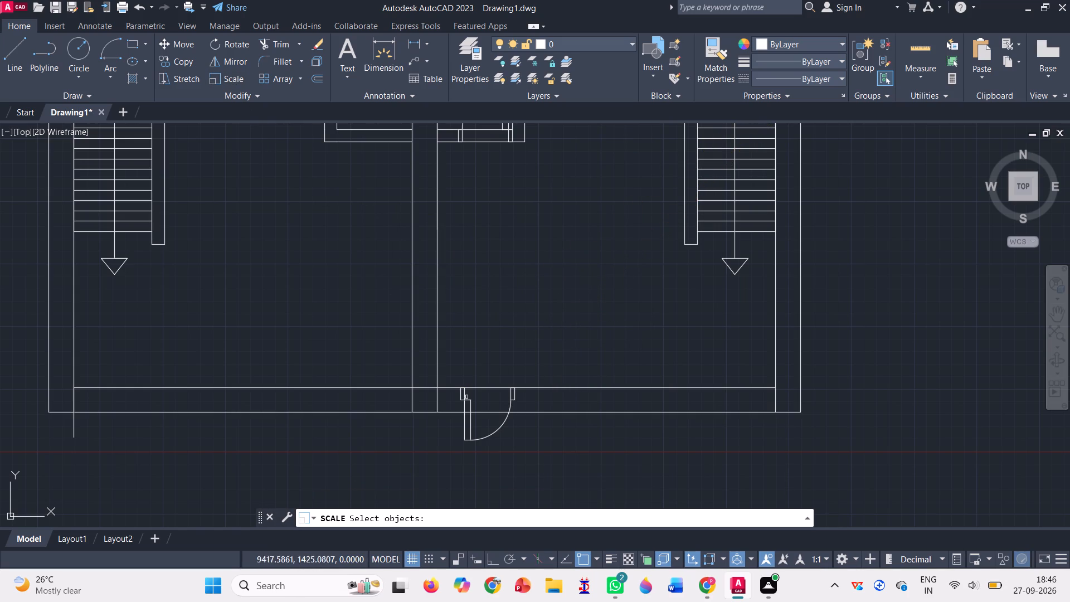
scroll(467, 406, up, 1)
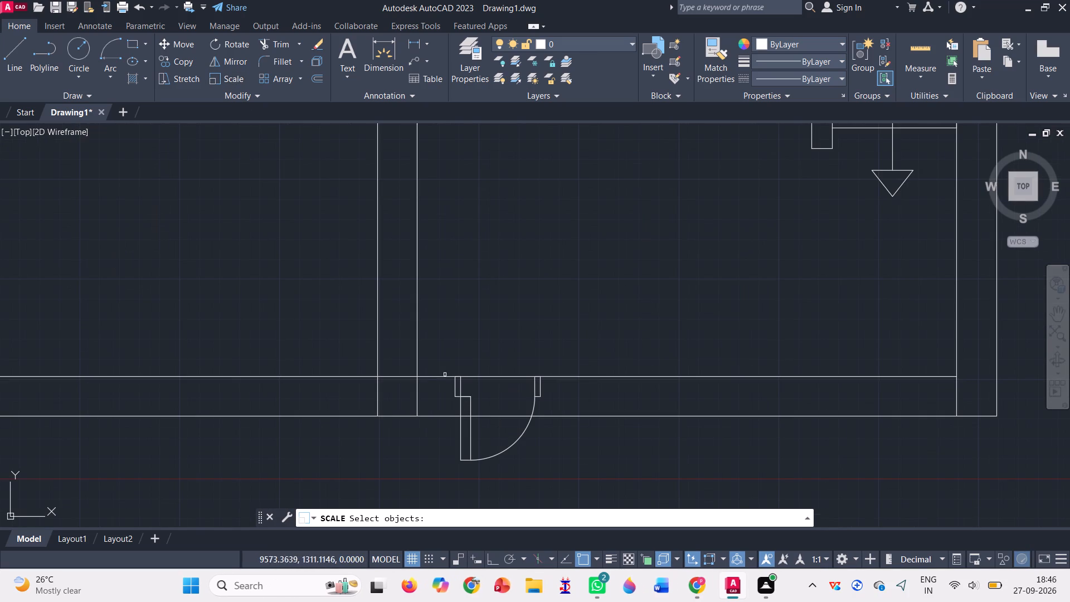
click(427, 351)
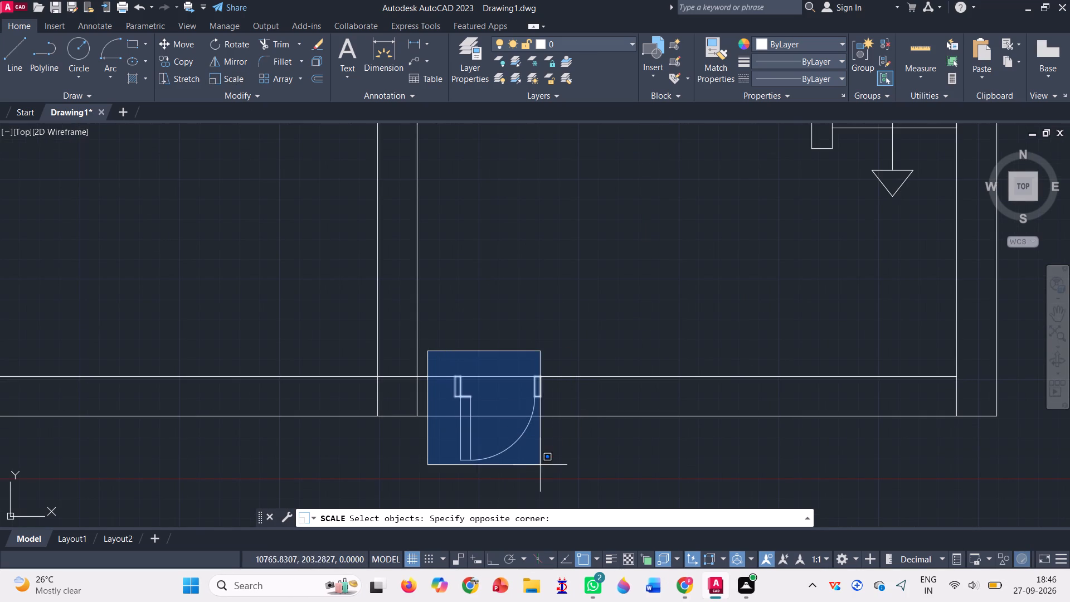
click(552, 462)
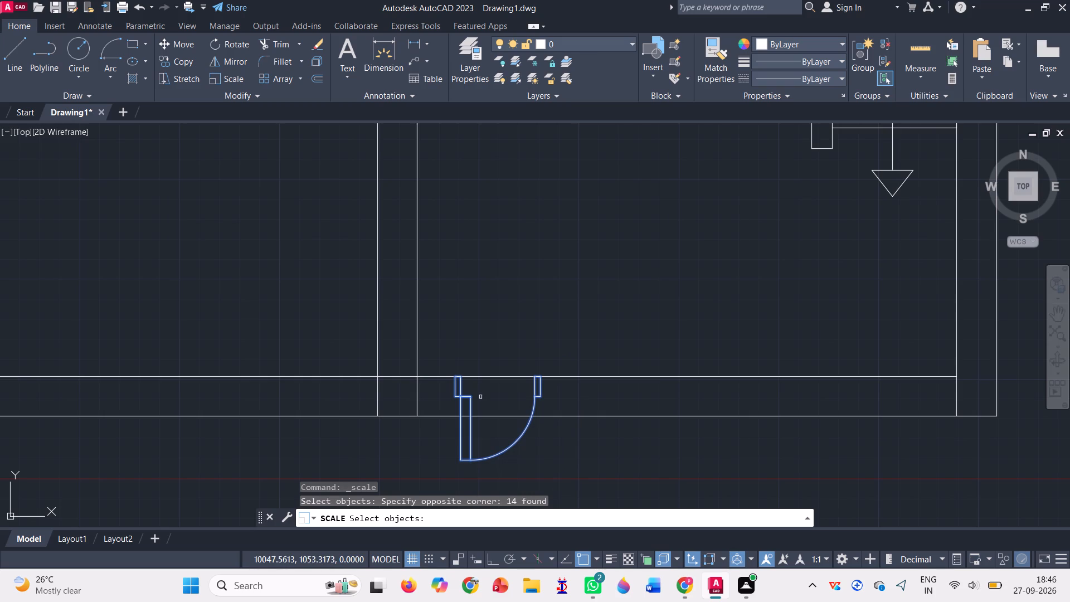
key(Return)
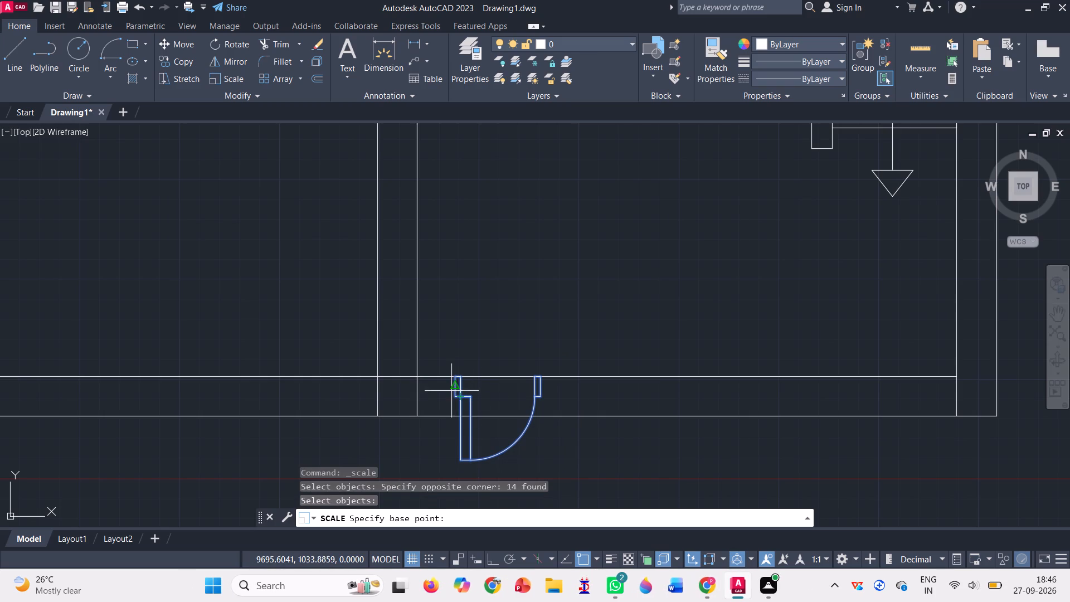
double_click(454, 377)
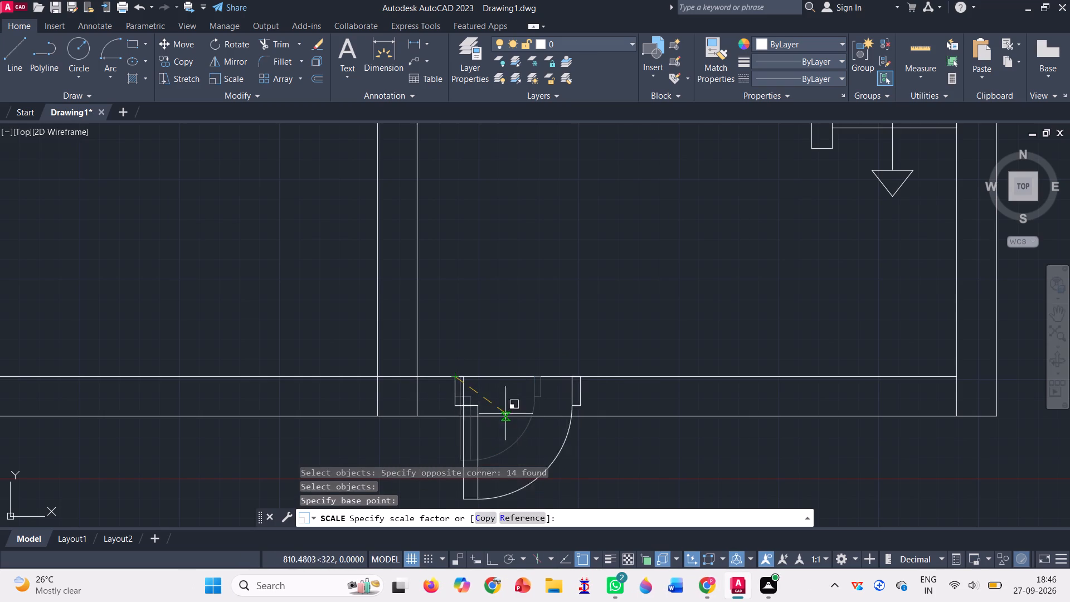
scroll(528, 425, up, 1)
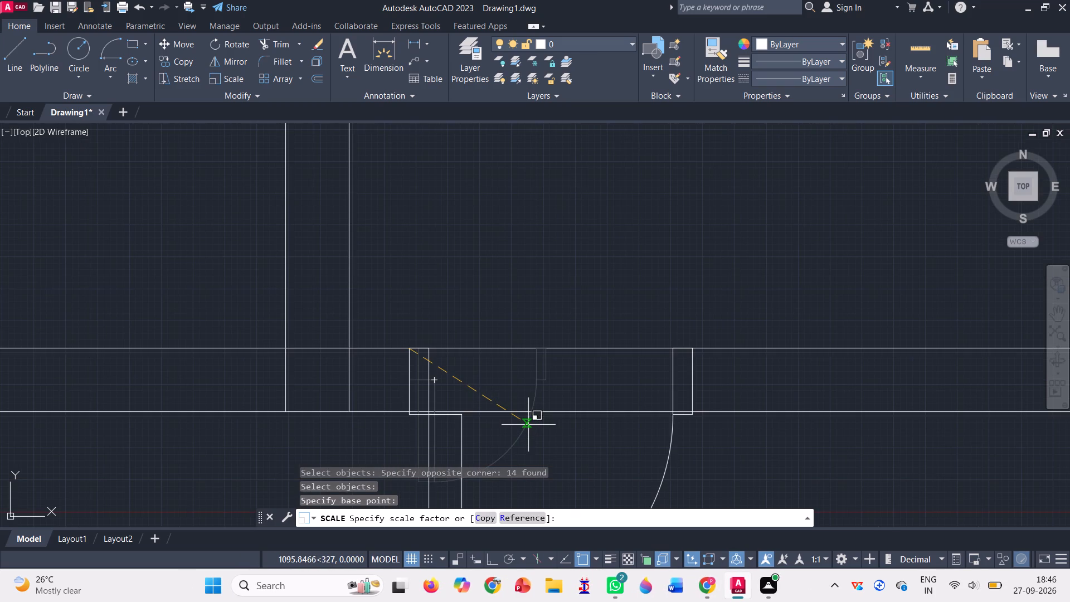
scroll(532, 423, up, 3)
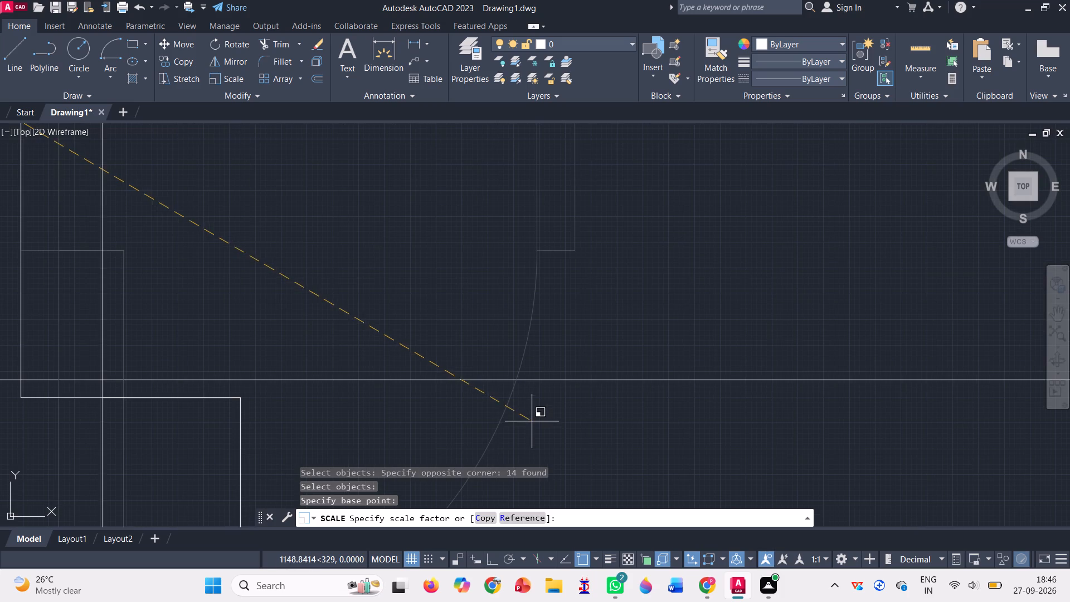
click(521, 357)
Copy the enlarged door by its right jamb's upper-right corner to open space about 7763 to the right, outside the plan.
scroll(521, 357, down, 5)
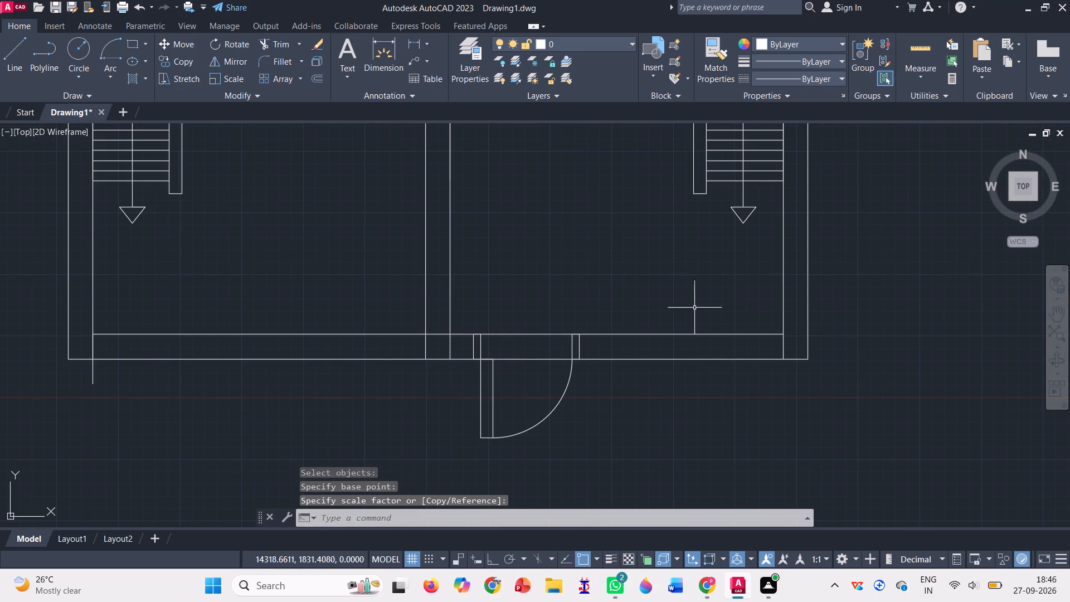
scroll(682, 310, down, 1)
scroll(629, 343, up, 1)
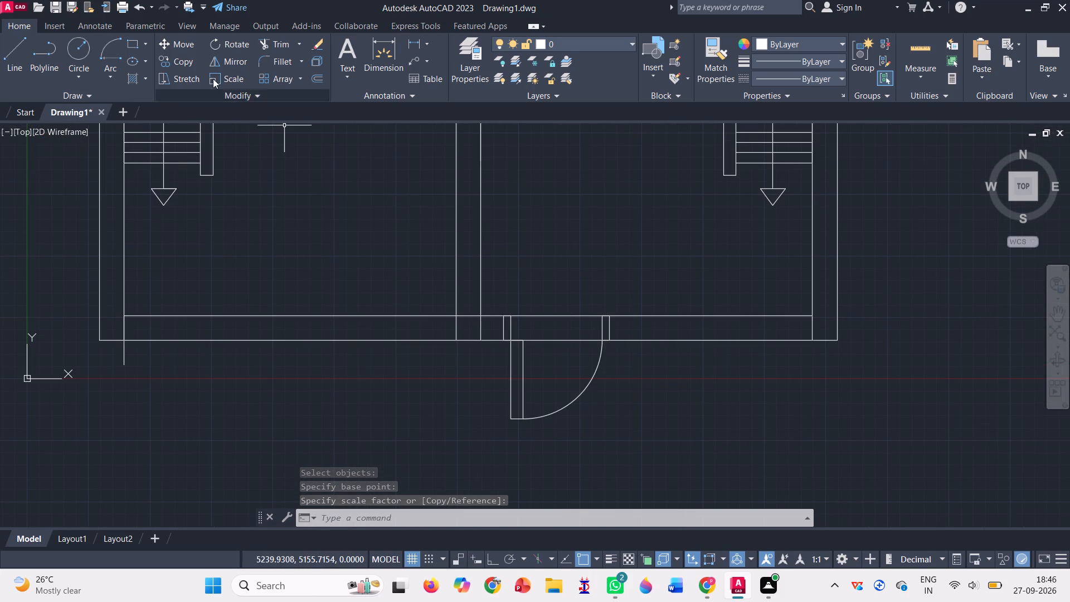
click(169, 65)
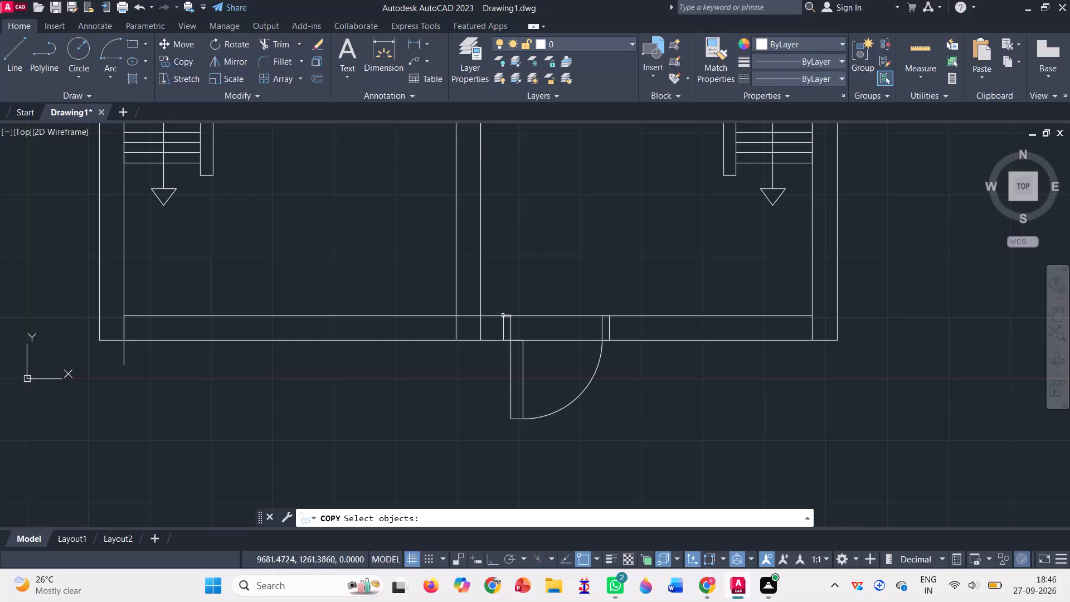
drag(499, 299, 605, 401)
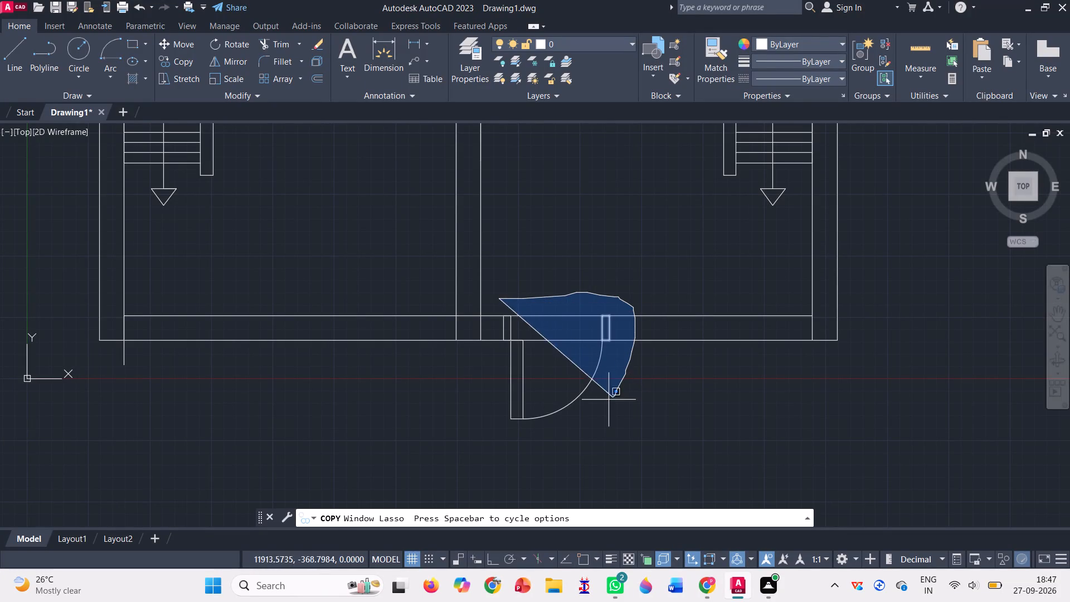
drag(605, 401, 498, 441)
key(Return)
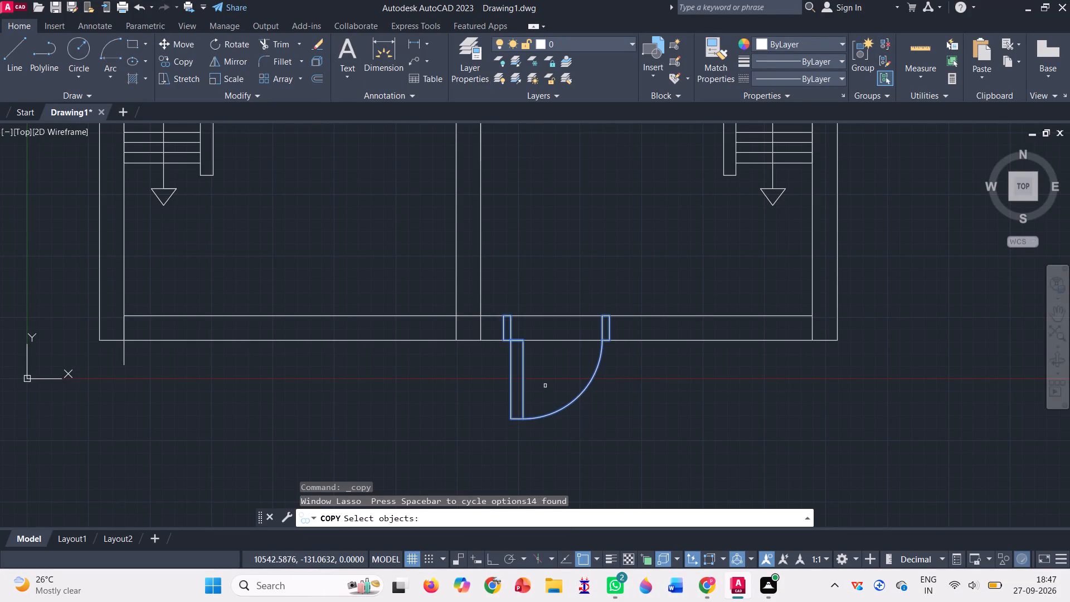
click(610, 319)
click(991, 310)
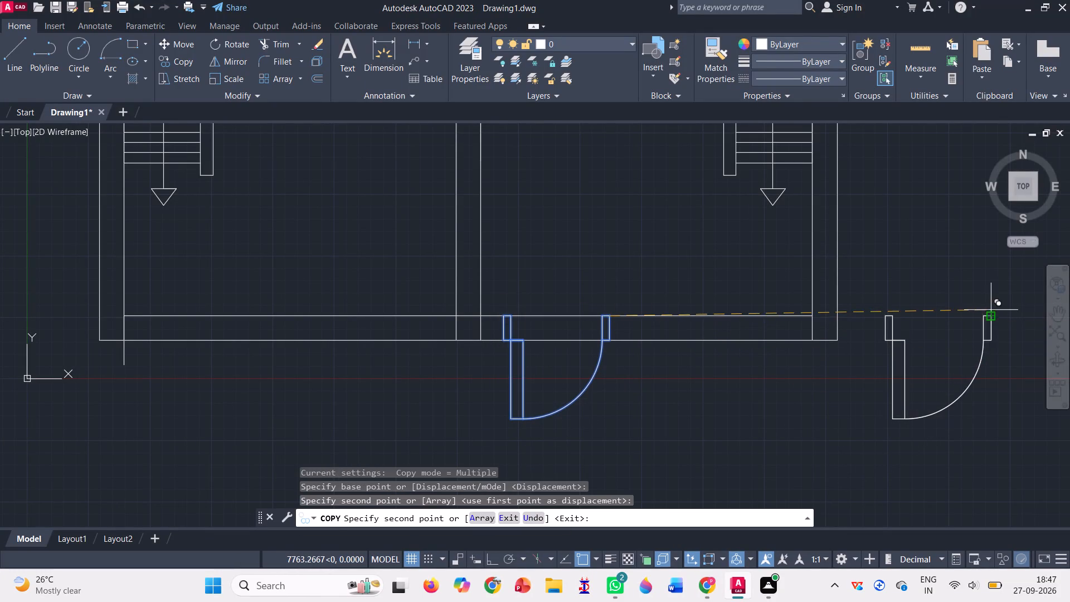
key(Escape)
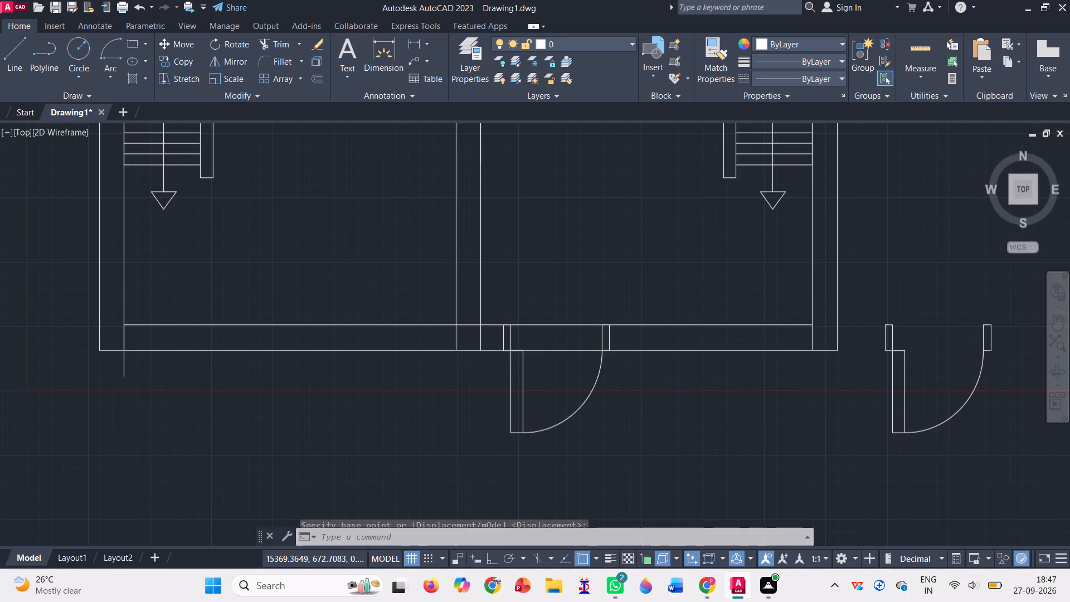
Delete the small spare door symbol lying farthest from the plan, beyond its upper-right side.
scroll(607, 332, down, 3)
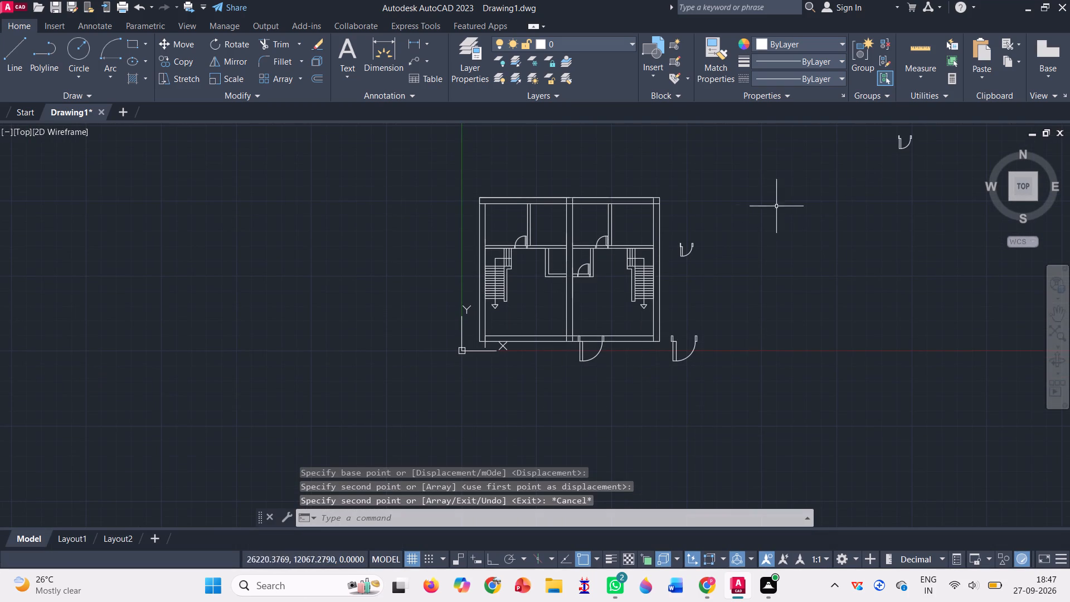
drag(930, 139, 852, 116)
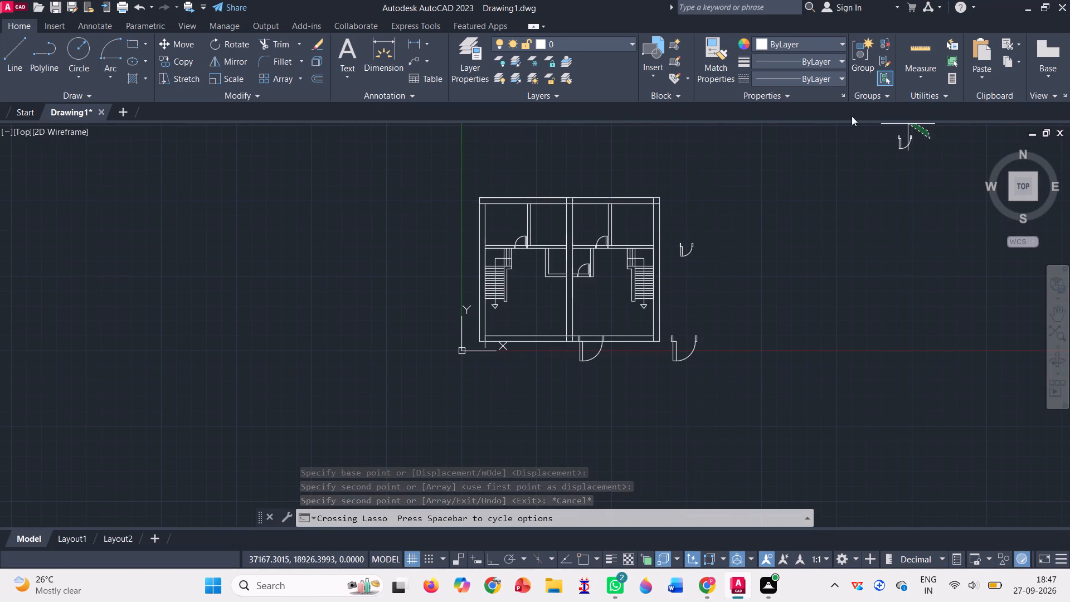
drag(852, 116, 921, 177)
key(Delete)
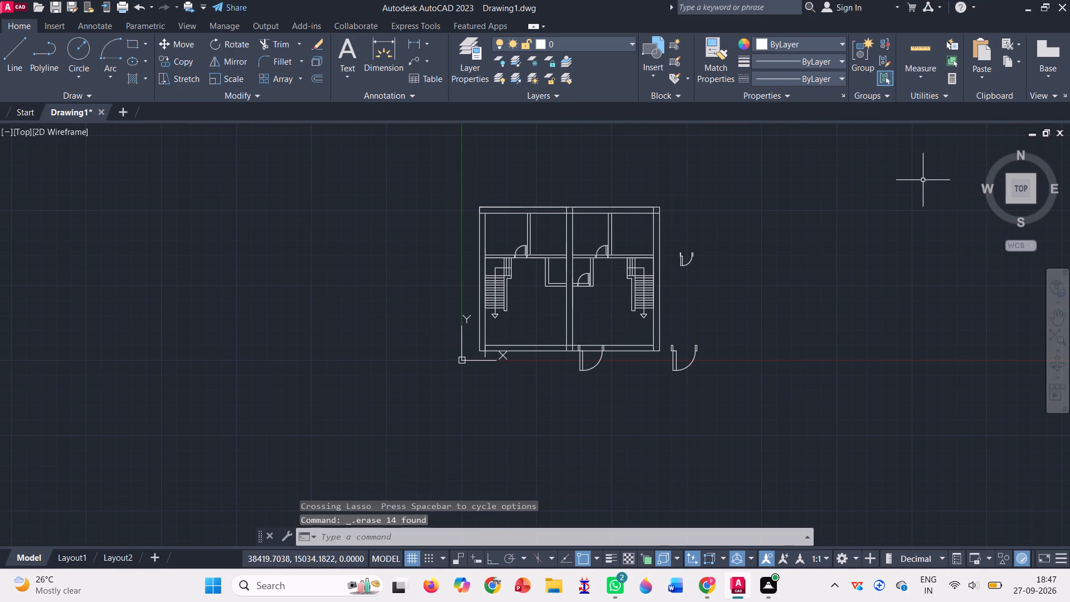
Mirror the enlarged door copy outside the plan about the vertical line along its right jamb's outer edge, keeping the source.
click(222, 59)
scroll(707, 254, up, 1)
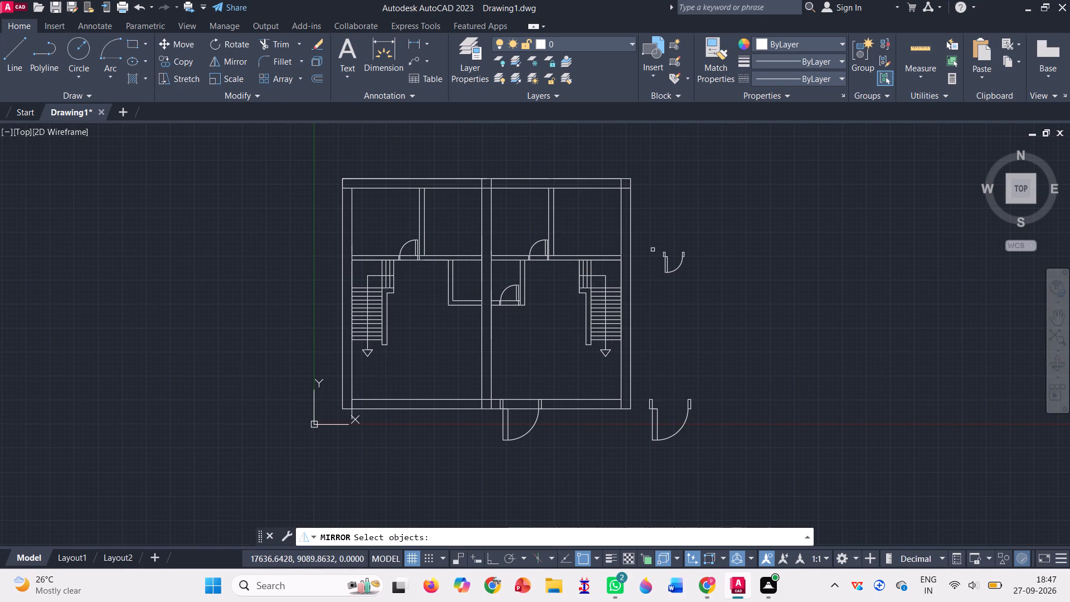
scroll(636, 425, up, 1)
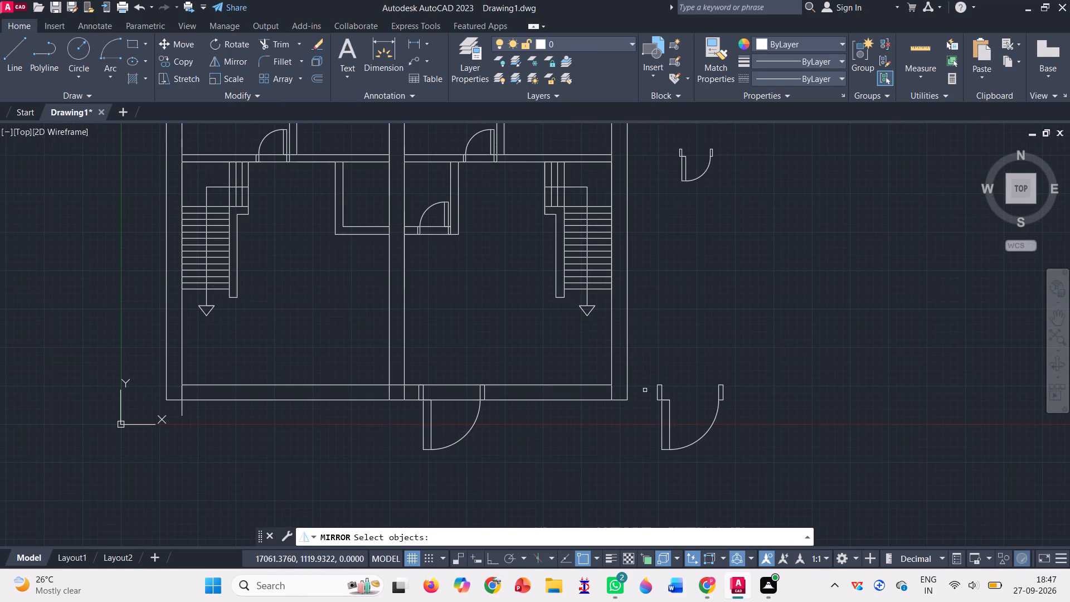
drag(645, 390, 654, 487)
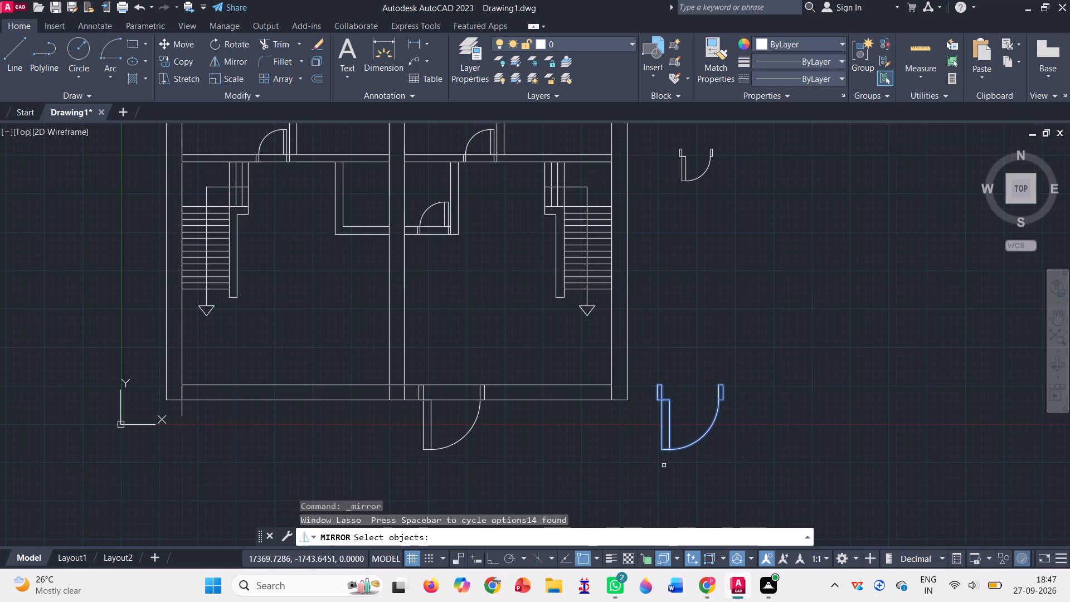
key(Return)
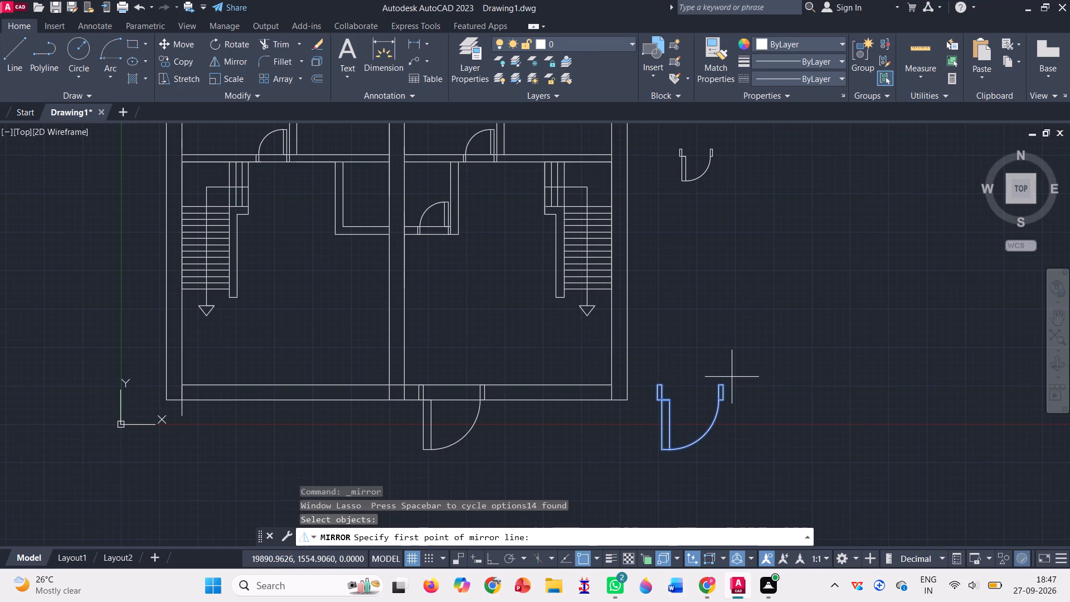
click(722, 389)
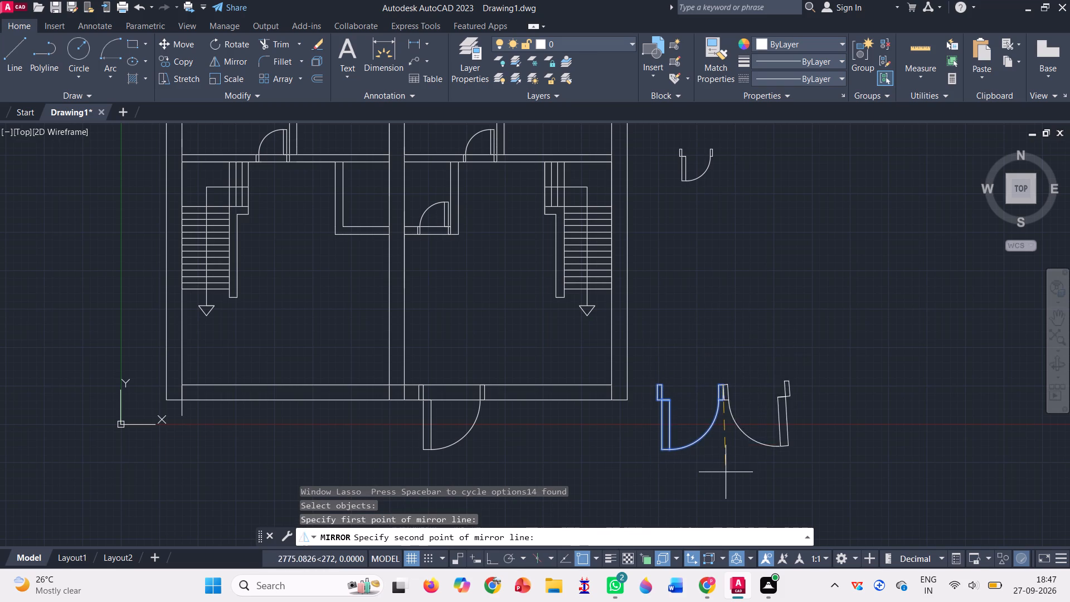
click(492, 560)
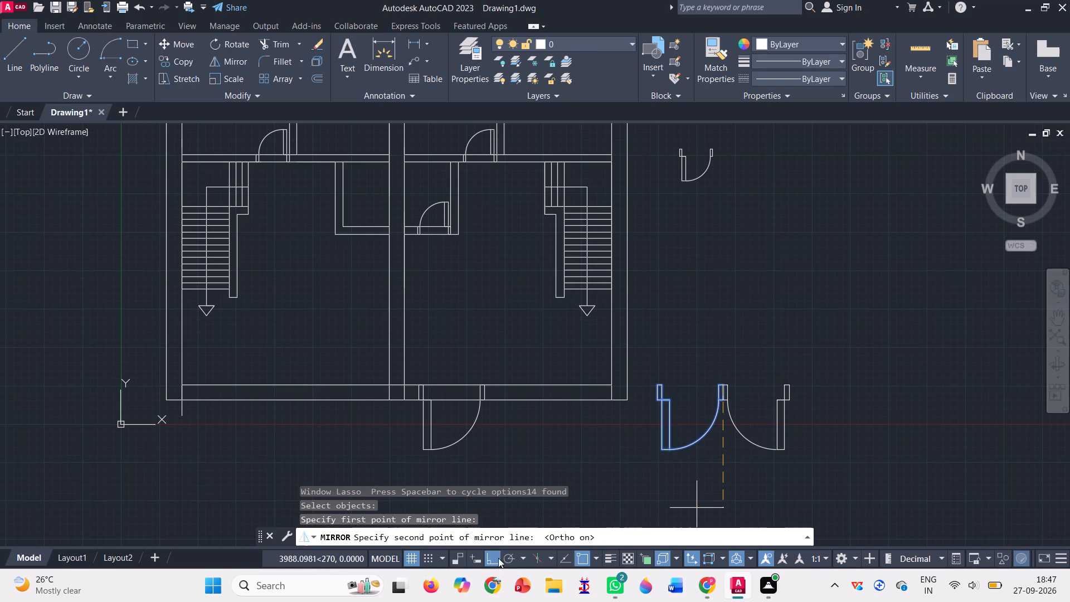
click(723, 465)
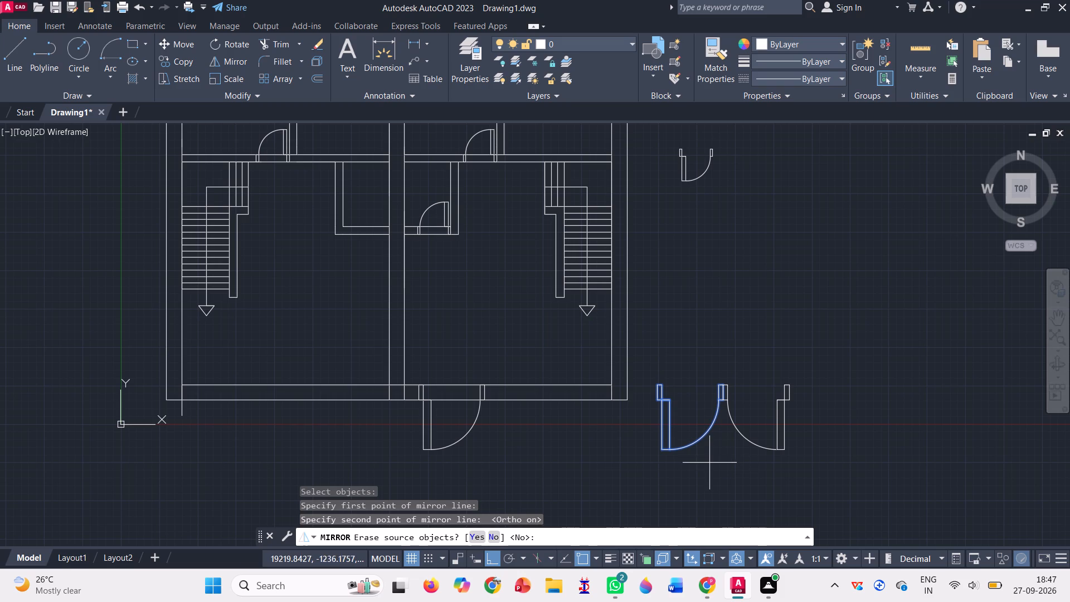
click(708, 459)
key(Return)
Delete the unmirrored enlarged door outside the plan, including its right jamb, leaf and swing arc, keeping only the mirrored one.
scroll(700, 464, up, 1)
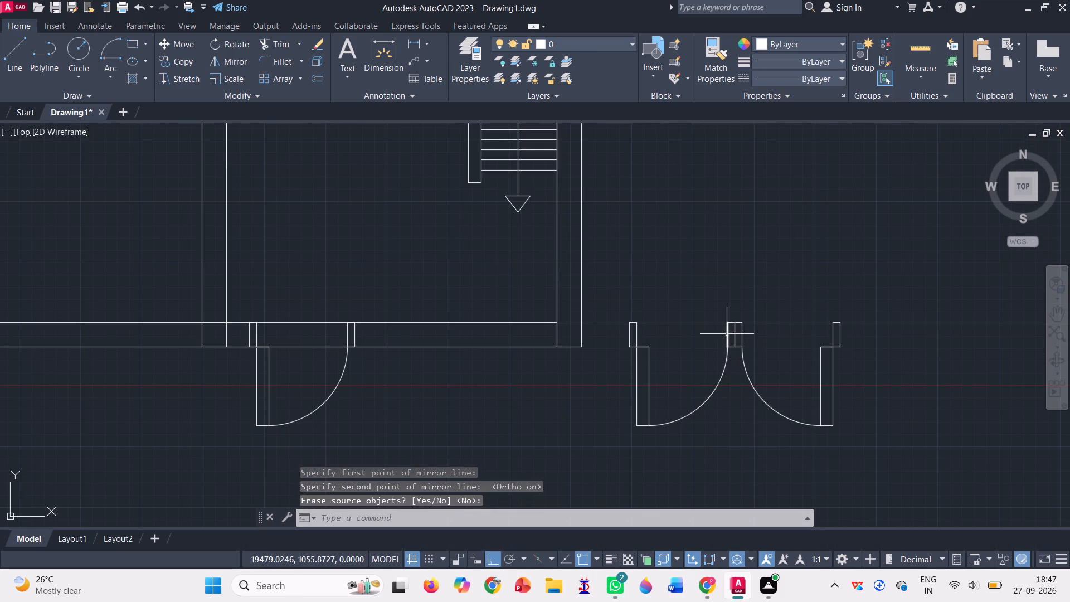
click(728, 337)
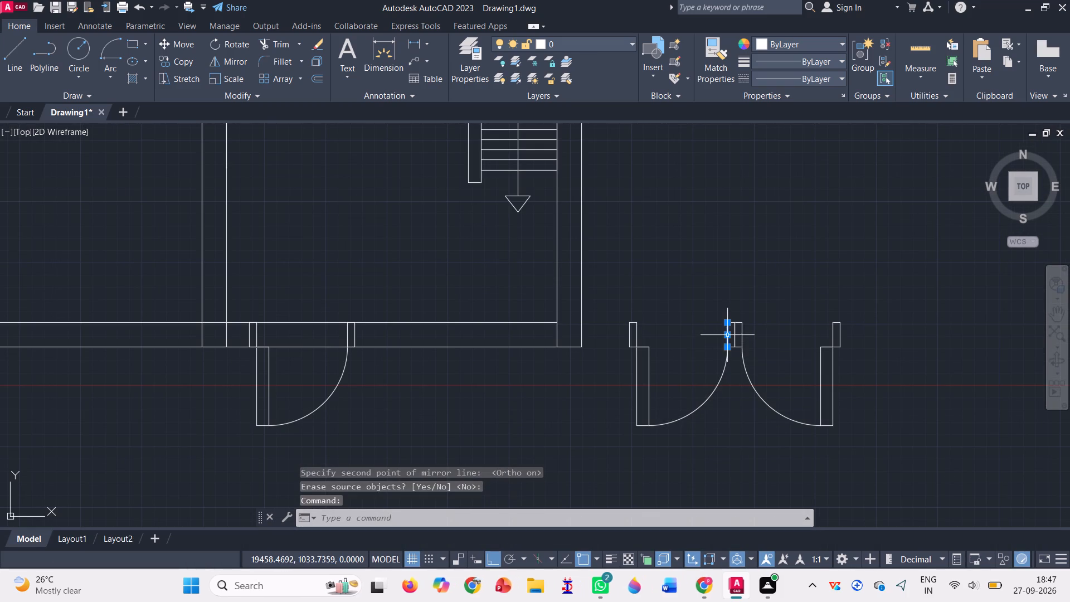
click(733, 321)
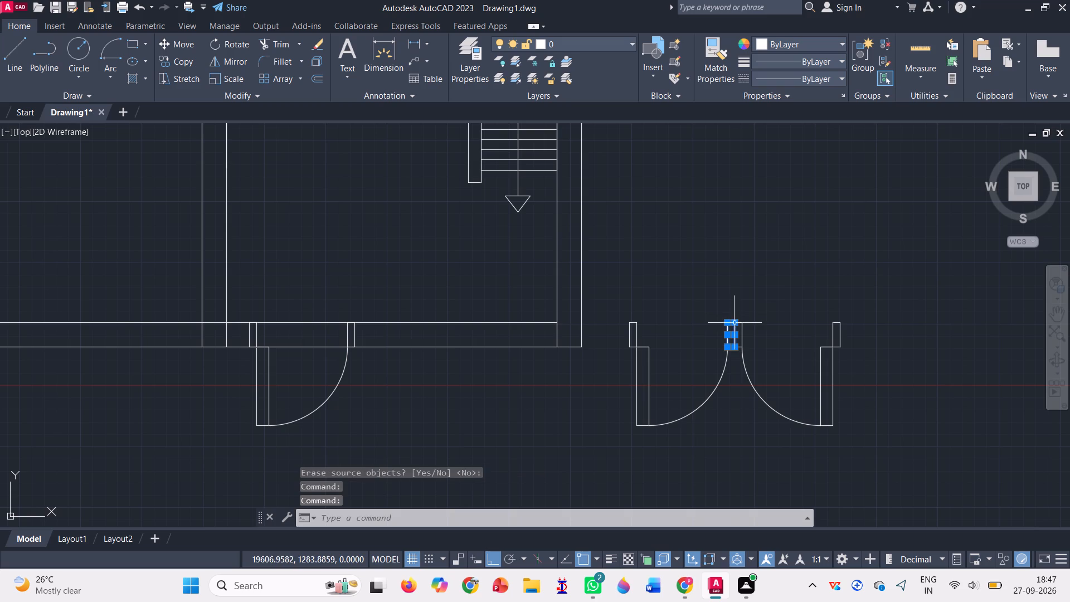
scroll(726, 338, up, 5)
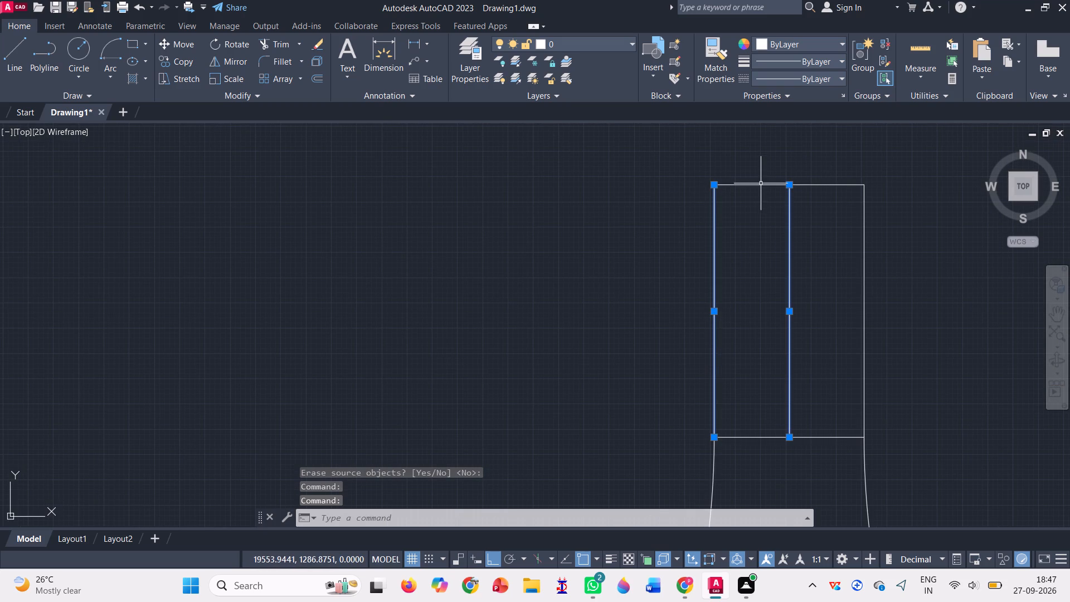
click(761, 183)
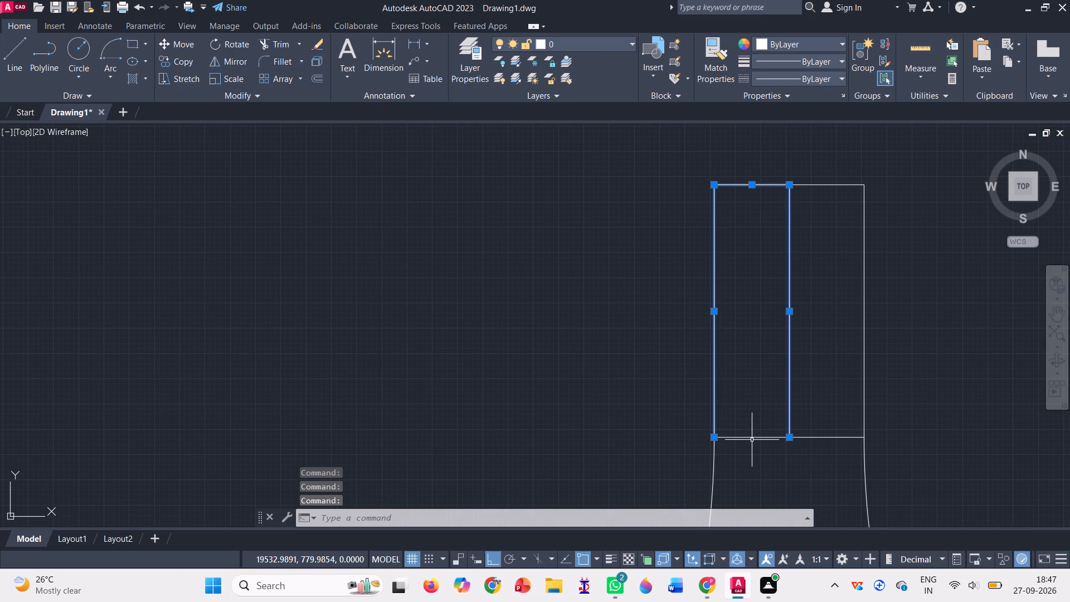
click(752, 436)
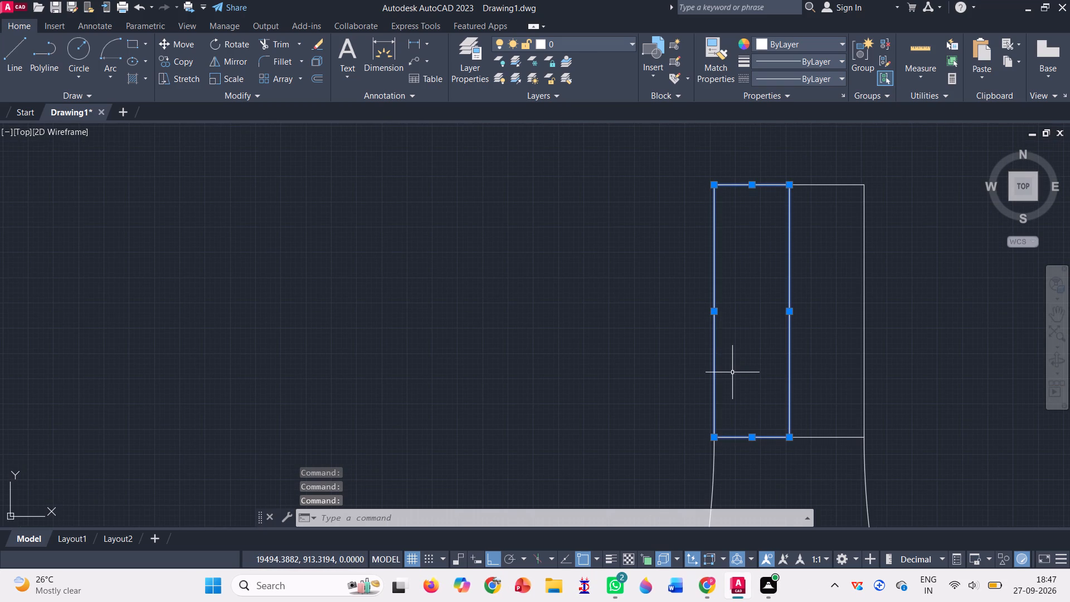
key(Delete)
scroll(734, 371, down, 5)
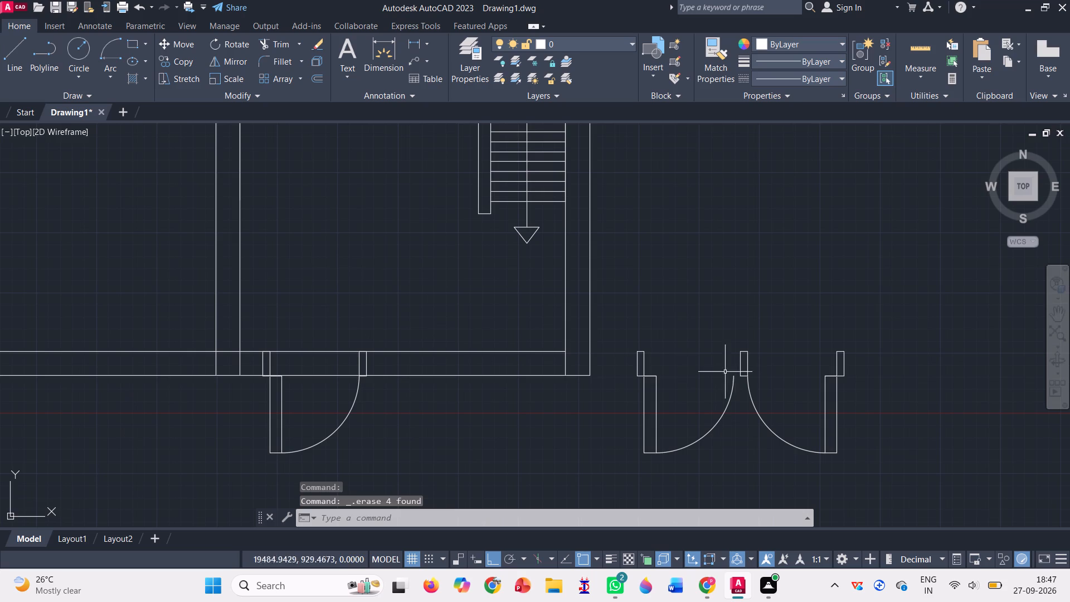
drag(617, 338, 709, 480)
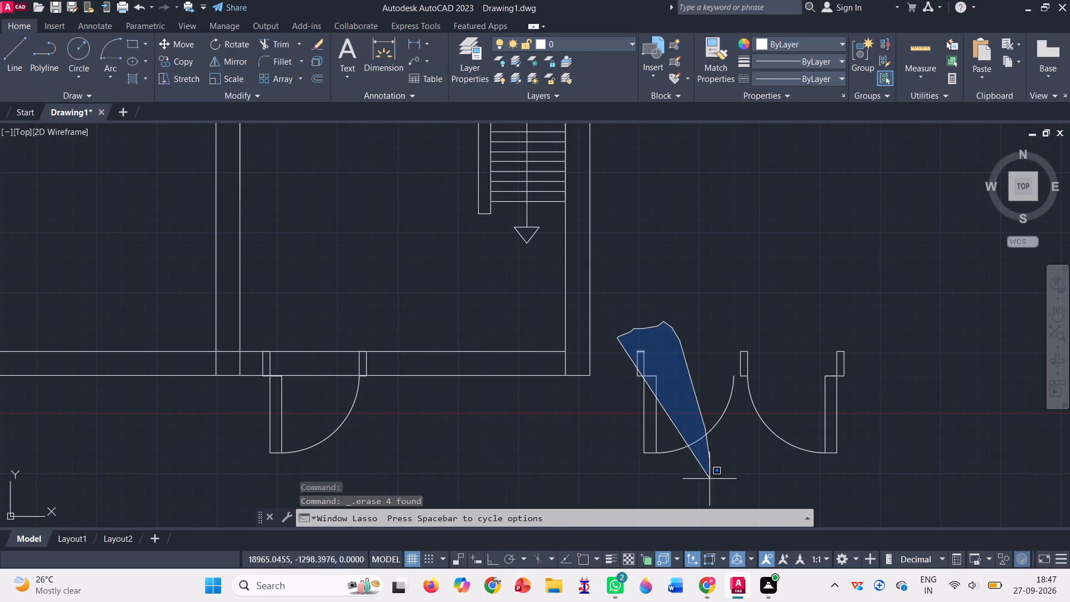
drag(709, 480, 620, 473)
click(694, 443)
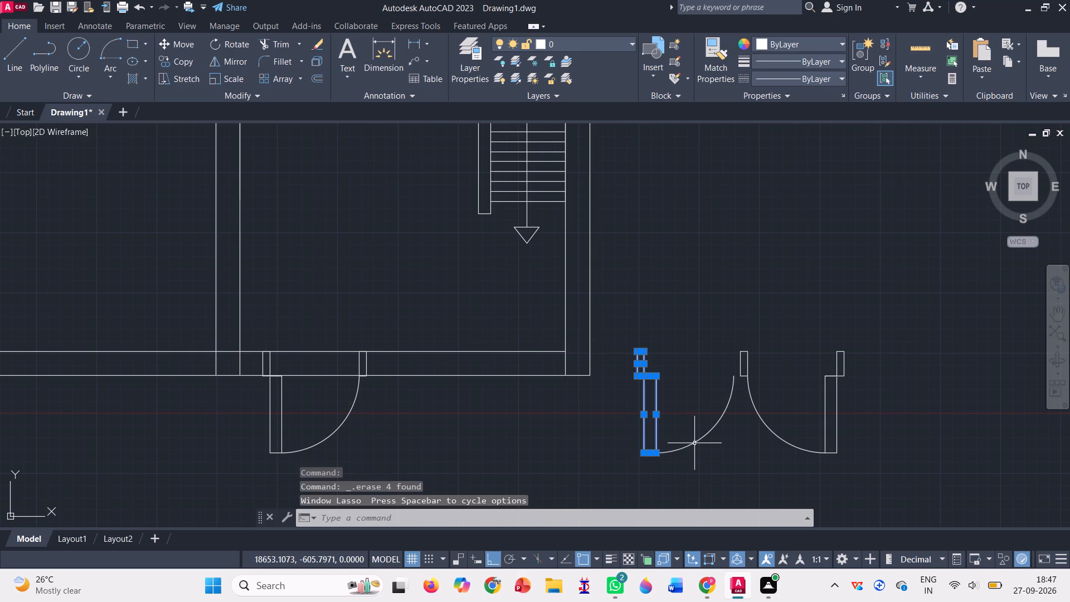
key(Delete)
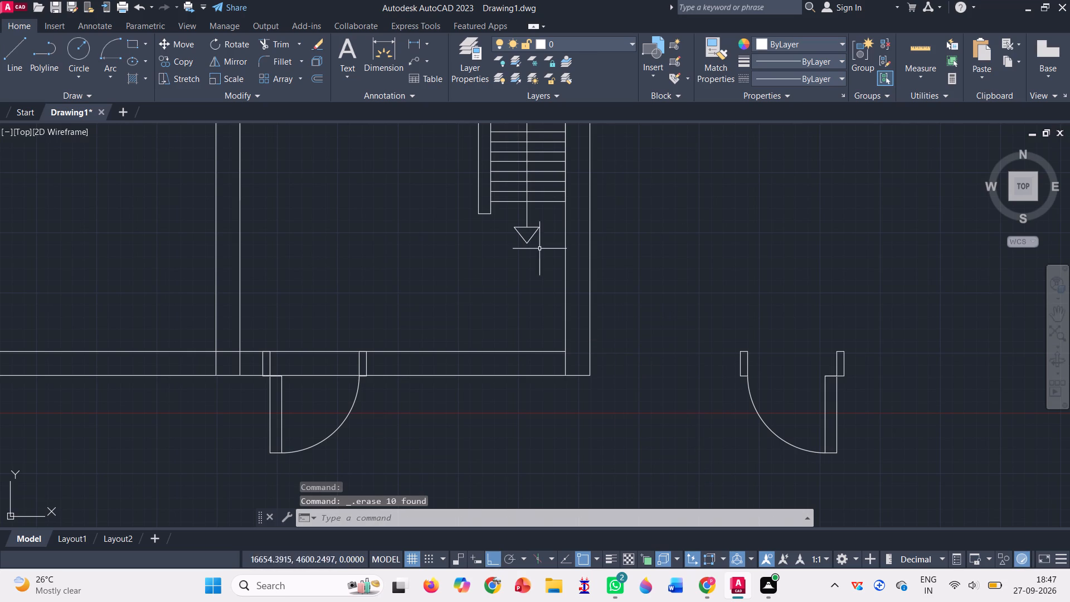
Move the mirrored enlarged door, by its right jamb's upper-right corner, into the bottom outer wall just left of the central wall.
click(186, 47)
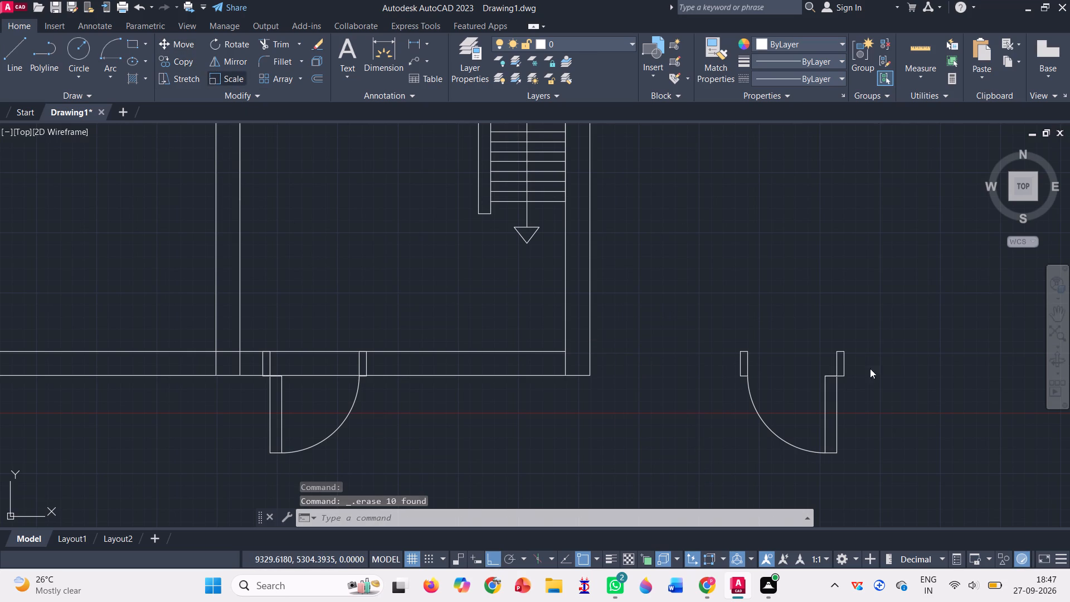
drag(711, 310, 753, 479)
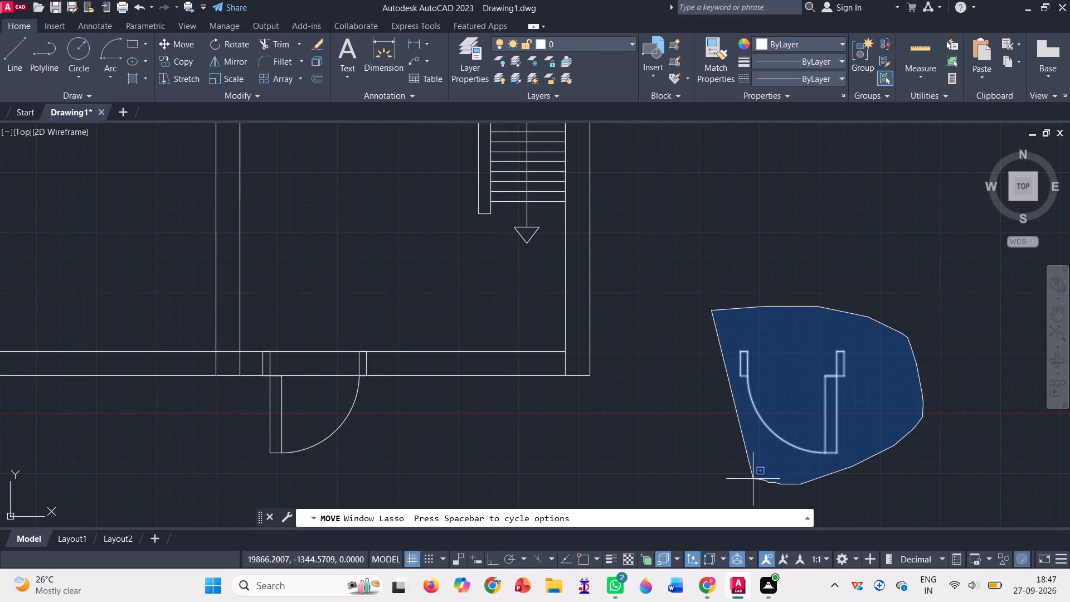
drag(753, 479, 751, 479)
key(Return)
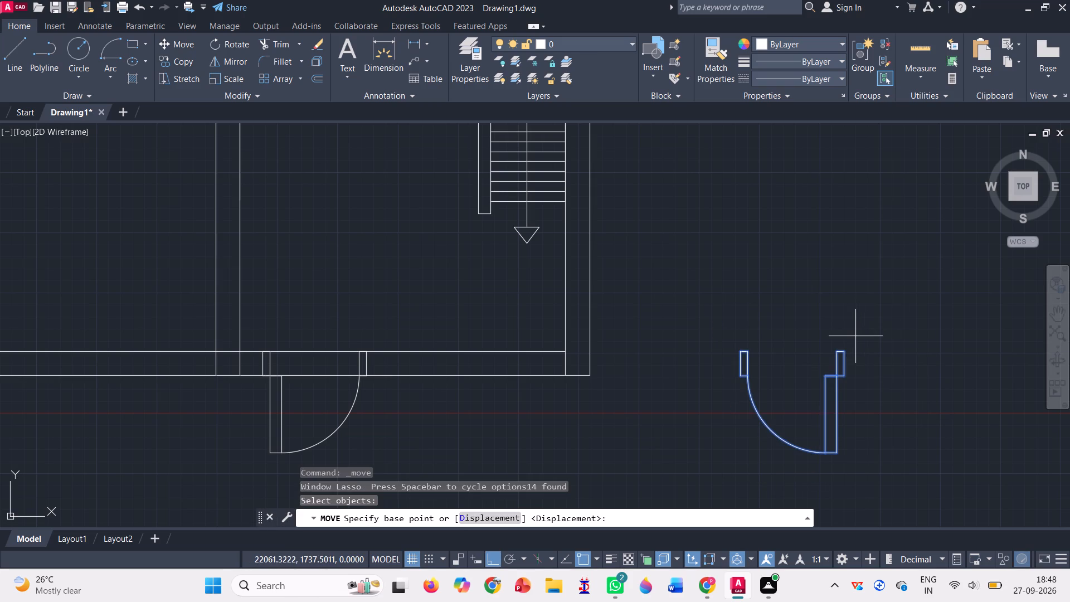
click(843, 349)
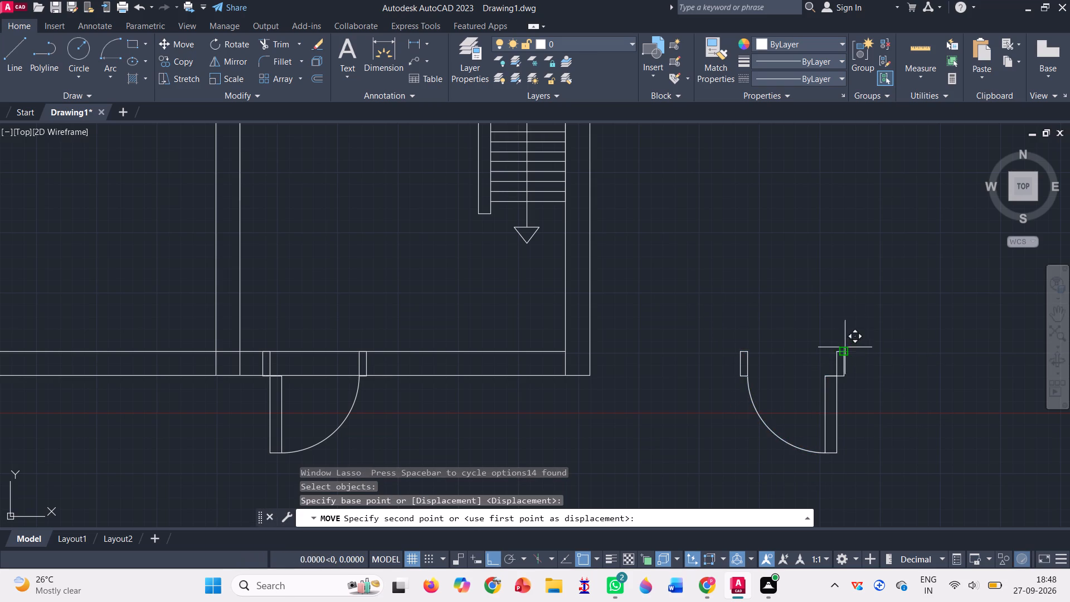
scroll(690, 378, down, 1)
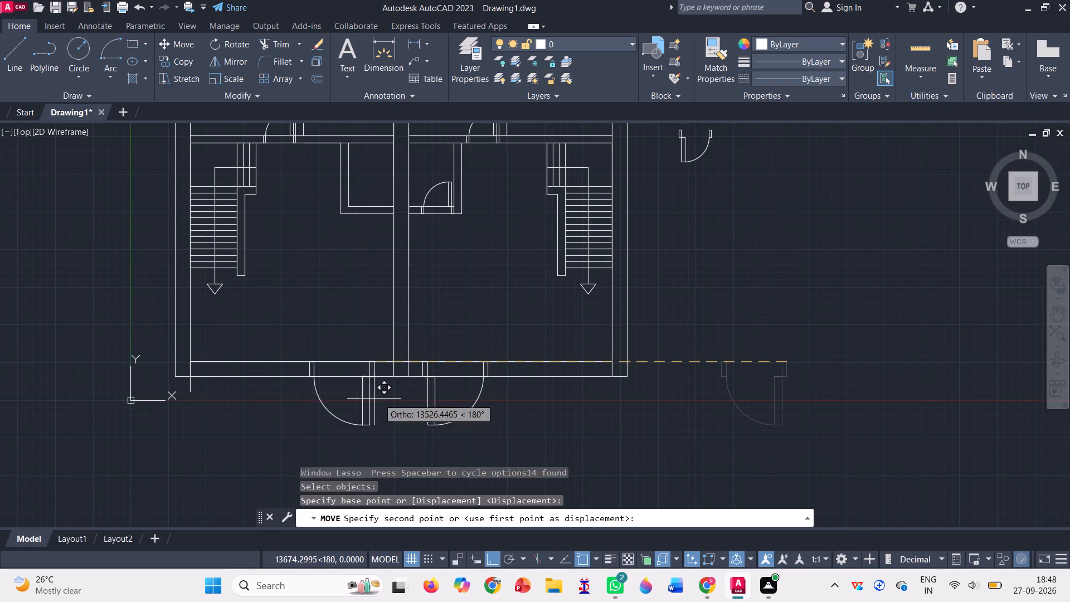
scroll(367, 387, up, 3)
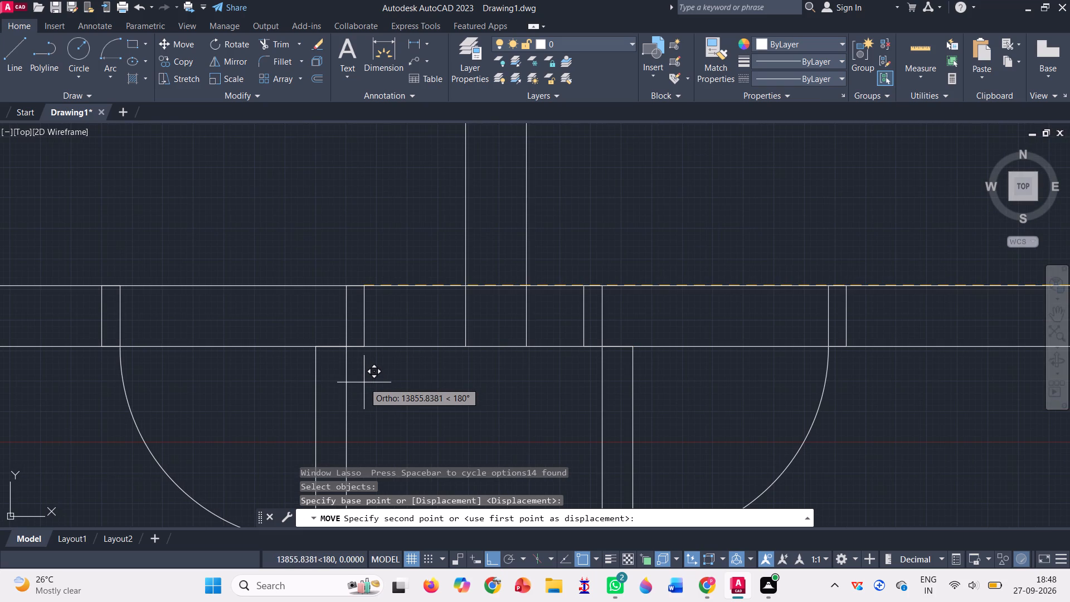
click(392, 378)
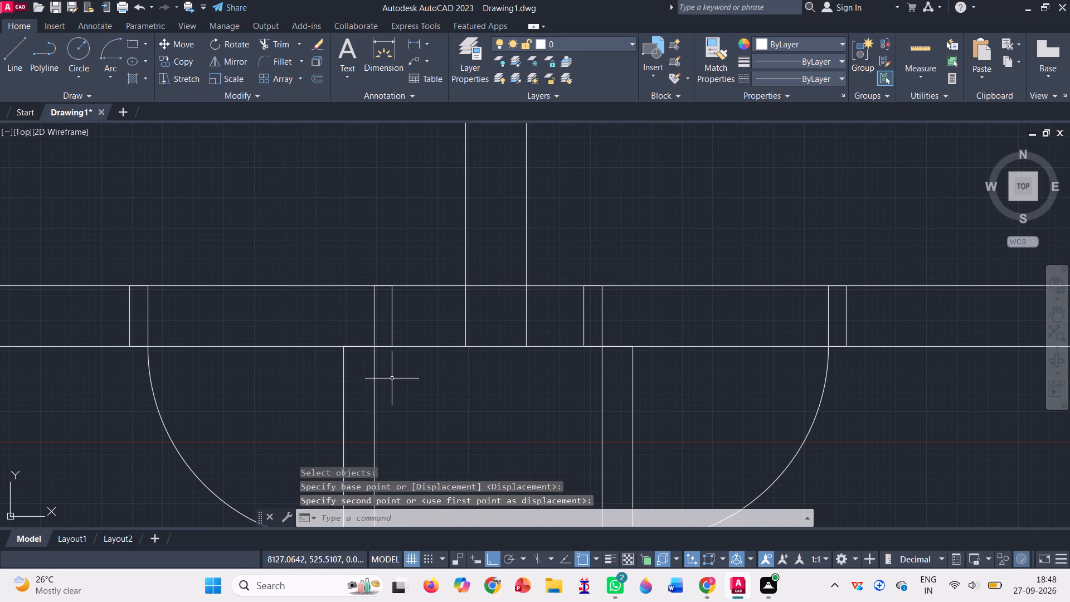
Rotate the spare small door outside the plan by 180° about its right jamb's upper-right corner.
scroll(406, 357, down, 4)
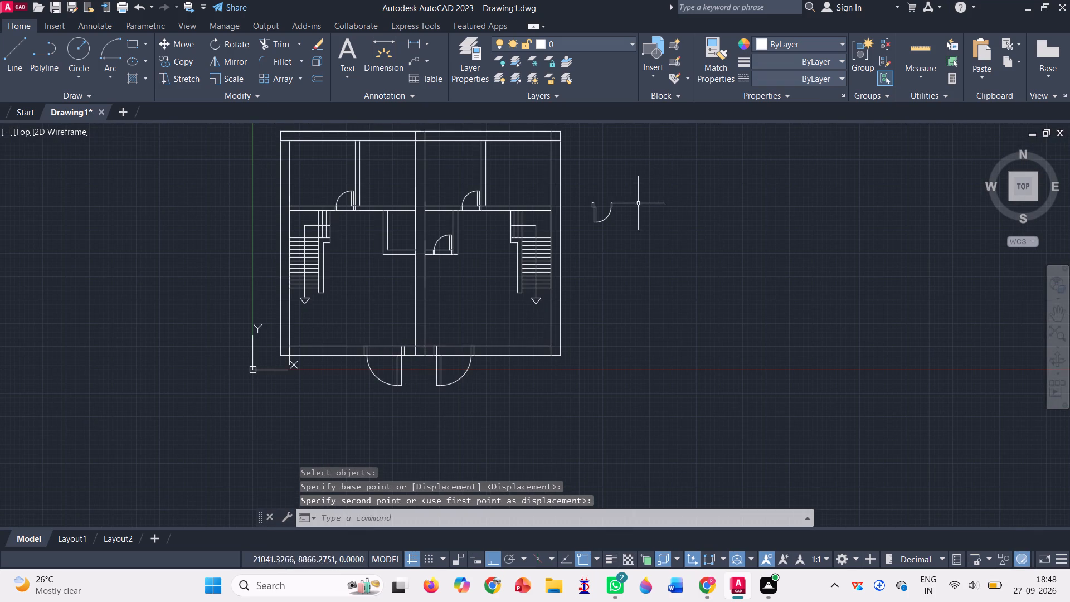
click(230, 45)
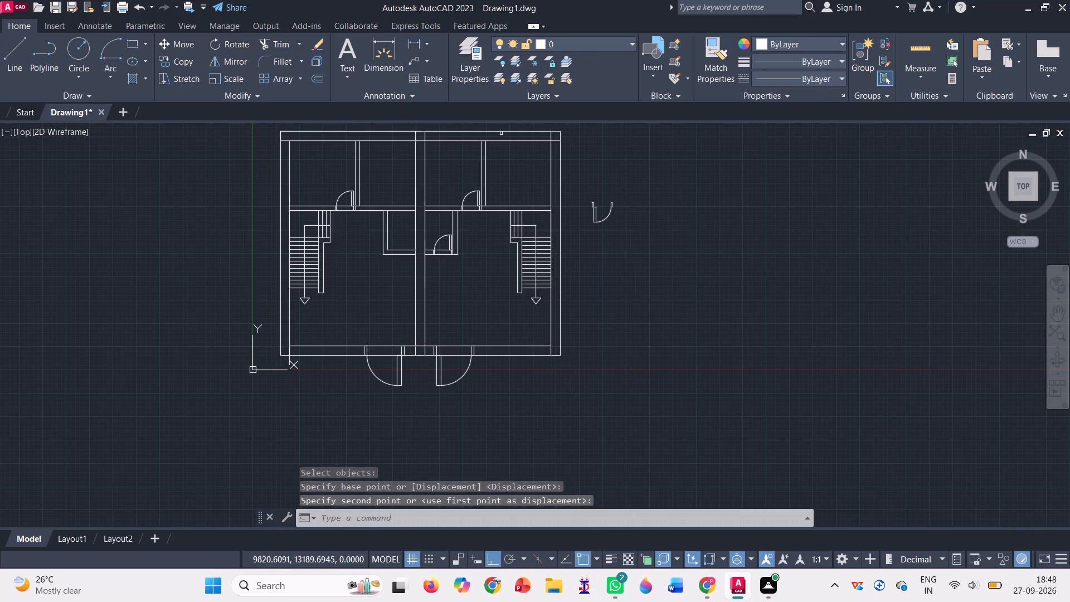
scroll(595, 183, up, 2)
drag(558, 217, 699, 197)
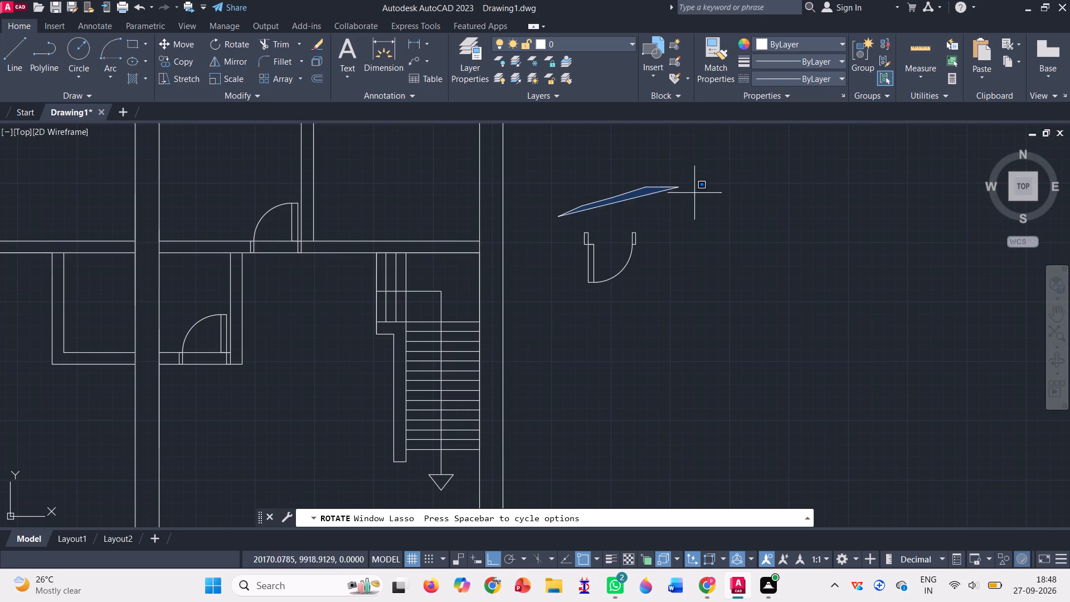
drag(699, 197, 583, 319)
key(Return)
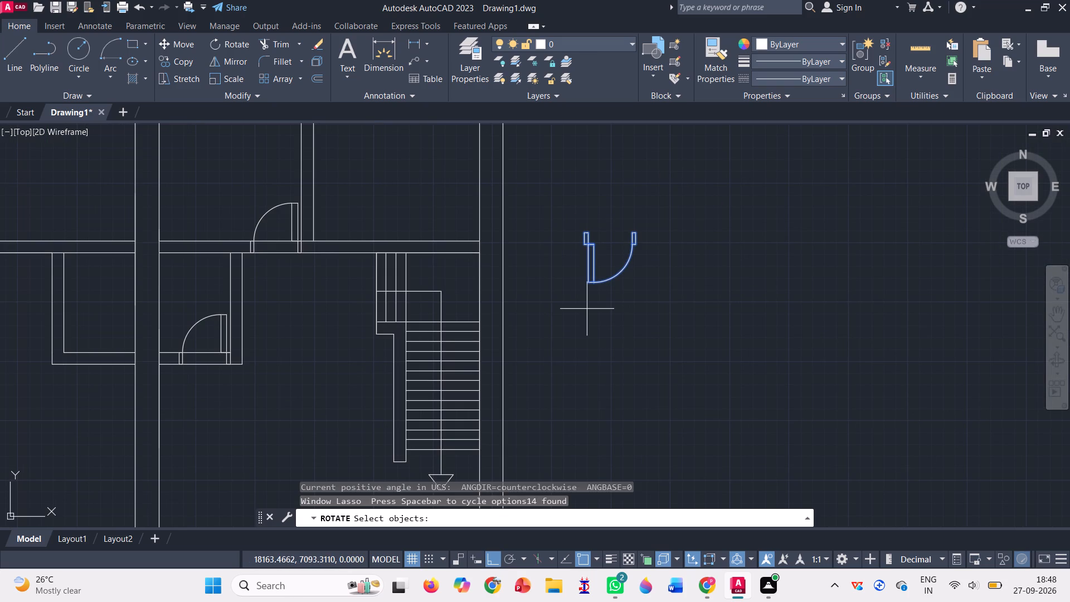
click(635, 233)
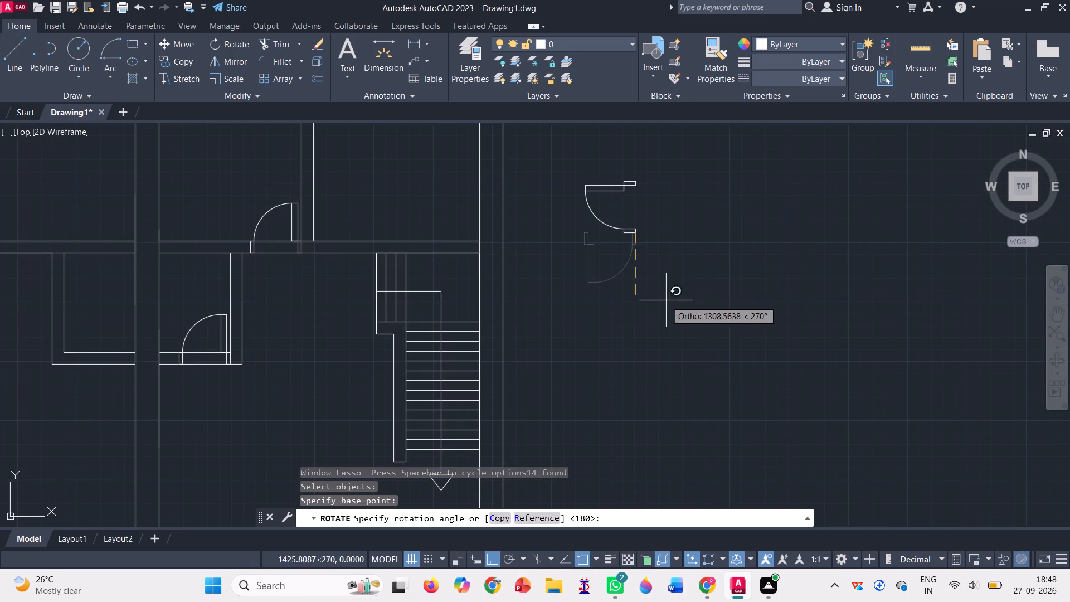
click(577, 255)
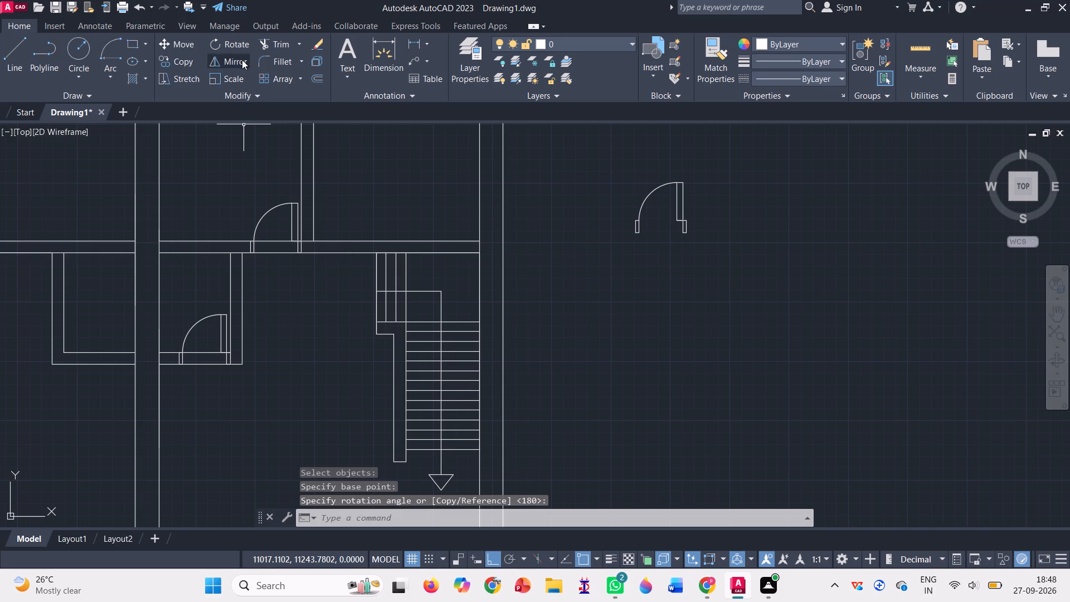
Mirror the rotated small door about the vertical line along its right jamb's outer edge, keeping the source.
click(234, 58)
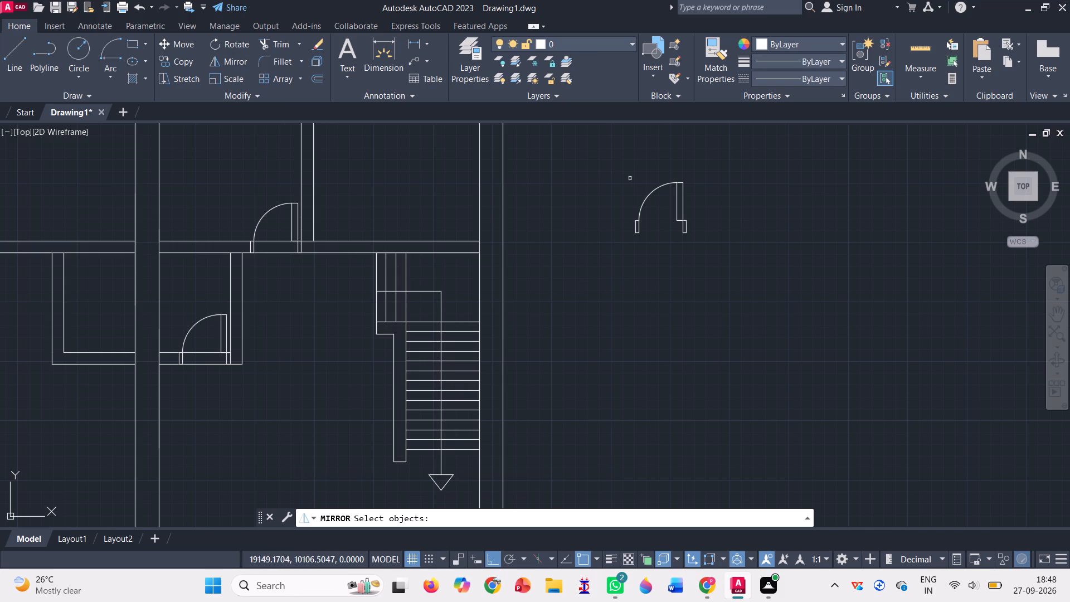
drag(619, 174, 611, 296)
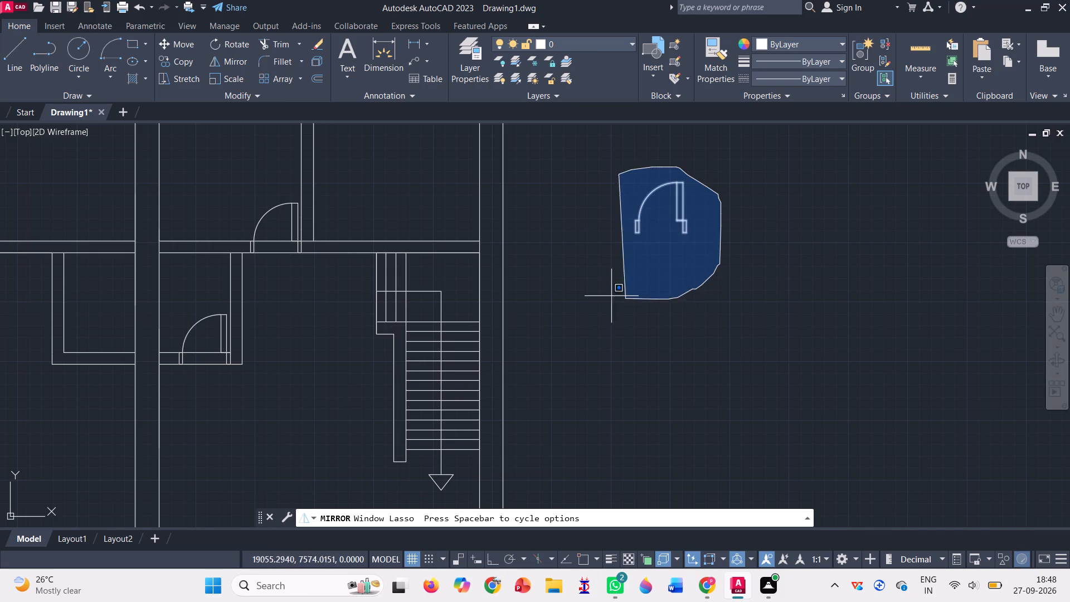
drag(611, 296, 609, 296)
key(Return)
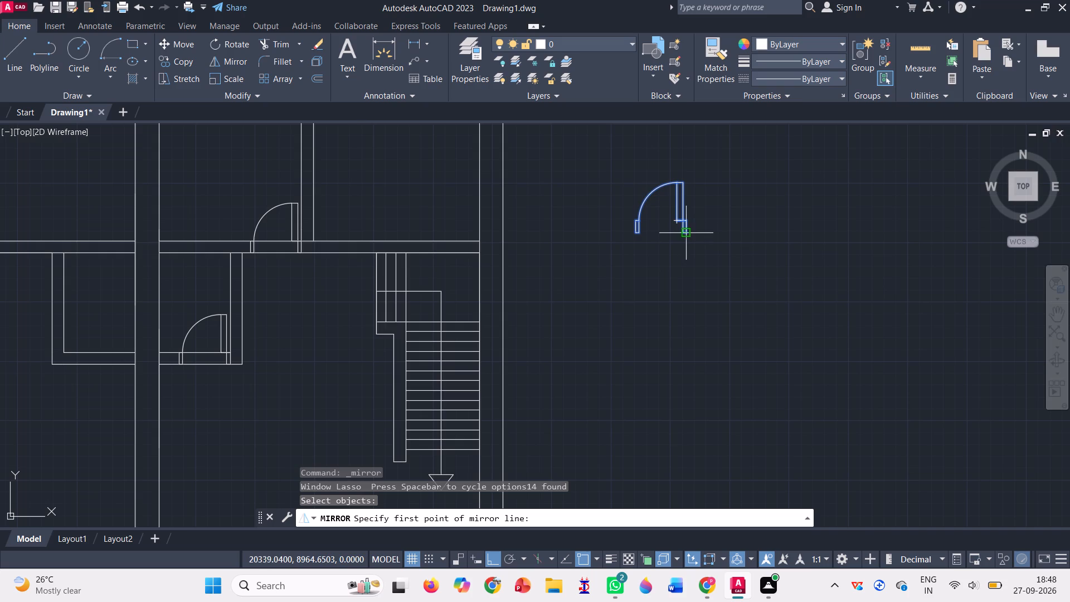
scroll(689, 234, up, 1)
click(683, 233)
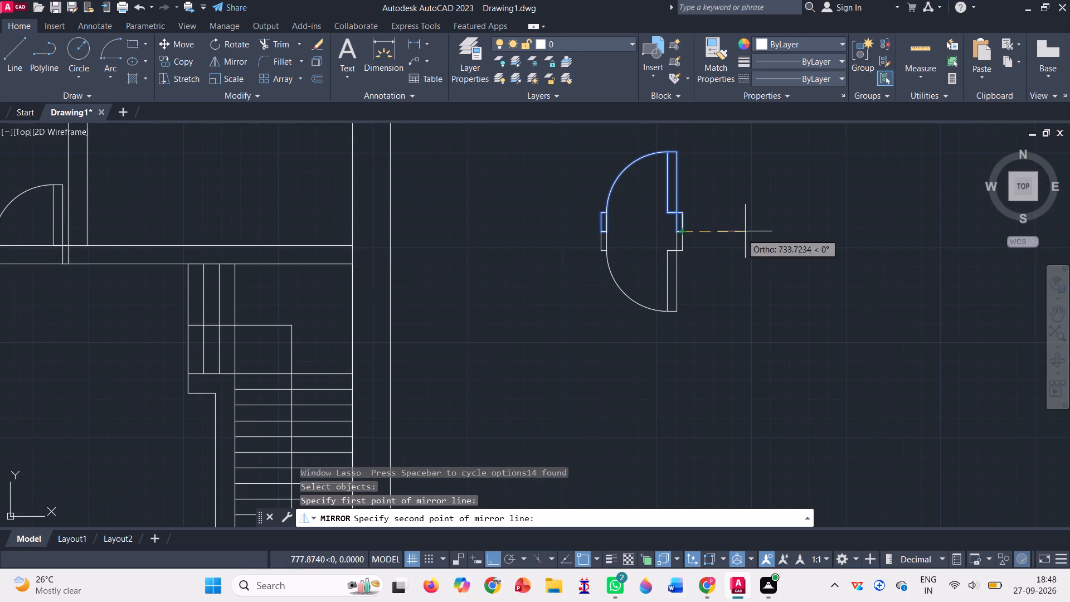
double_click(687, 132)
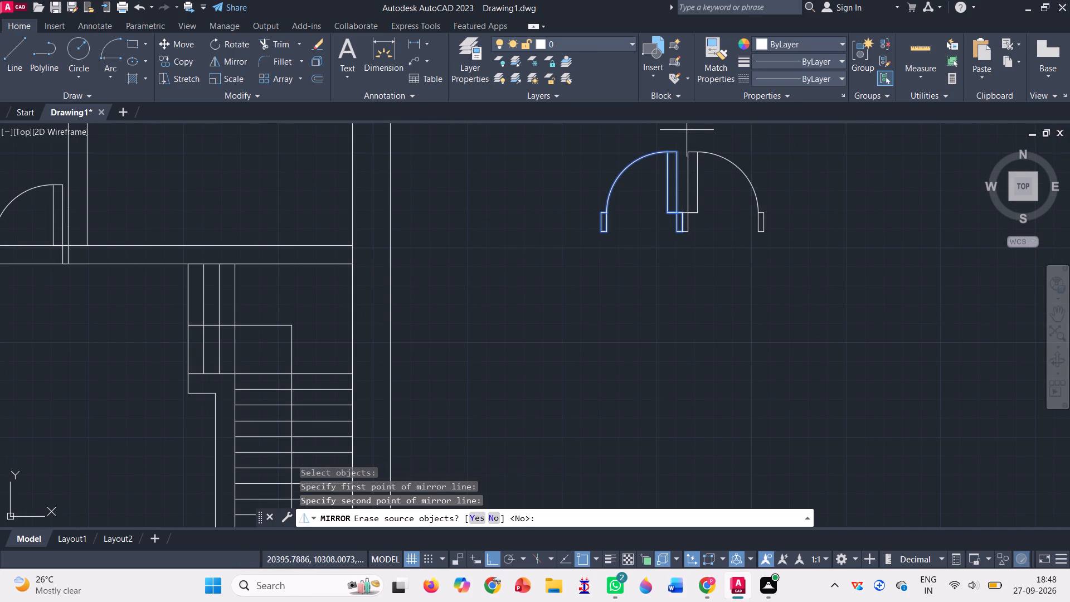
key(Return)
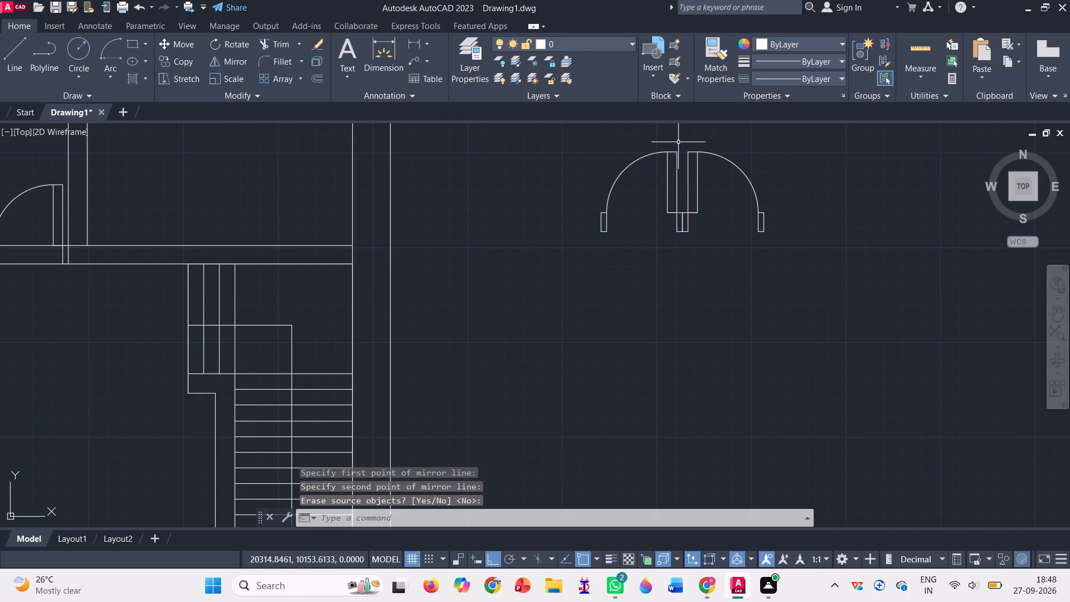
Trim away the unmirrored small door outside the plan, including its jambs, leaf and swing arc, keeping the mirrored one.
scroll(678, 142, up, 2)
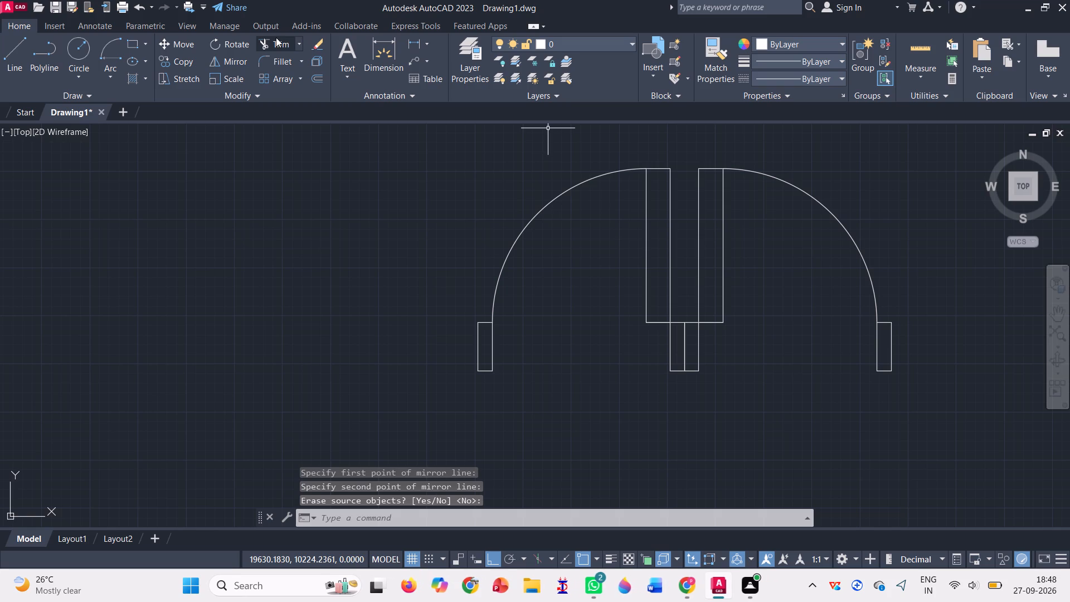
click(276, 37)
scroll(676, 339, up, 1)
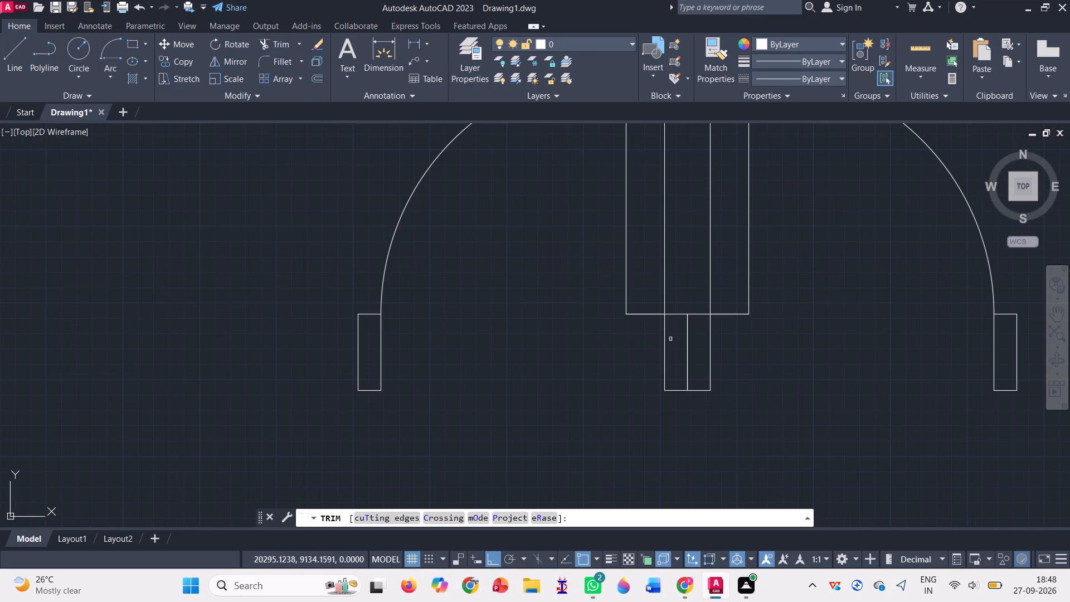
drag(670, 292, 641, 375)
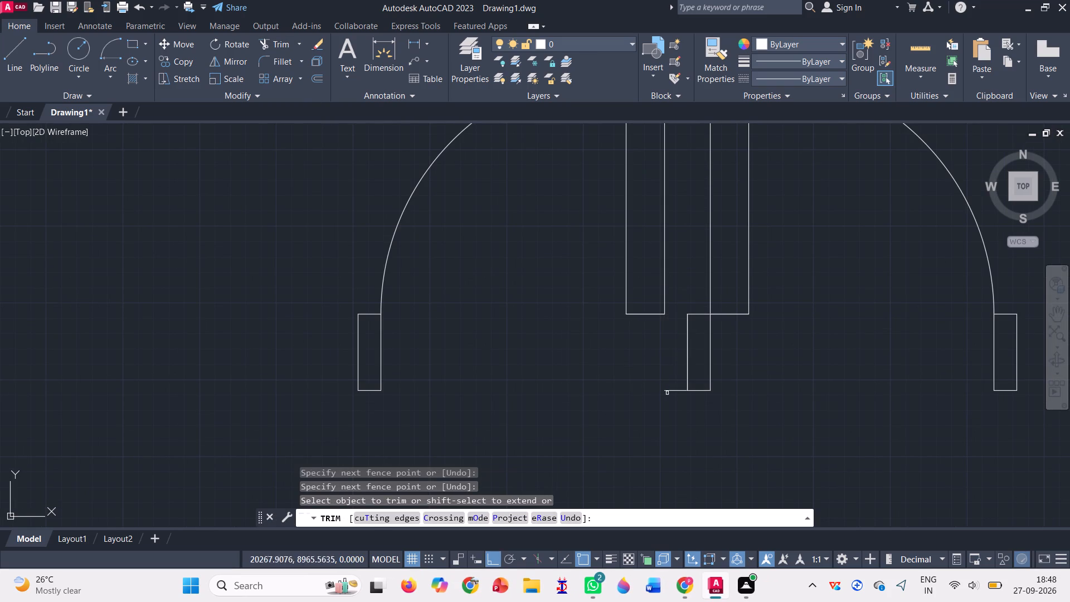
drag(674, 383, 677, 412)
scroll(616, 382, down, 2)
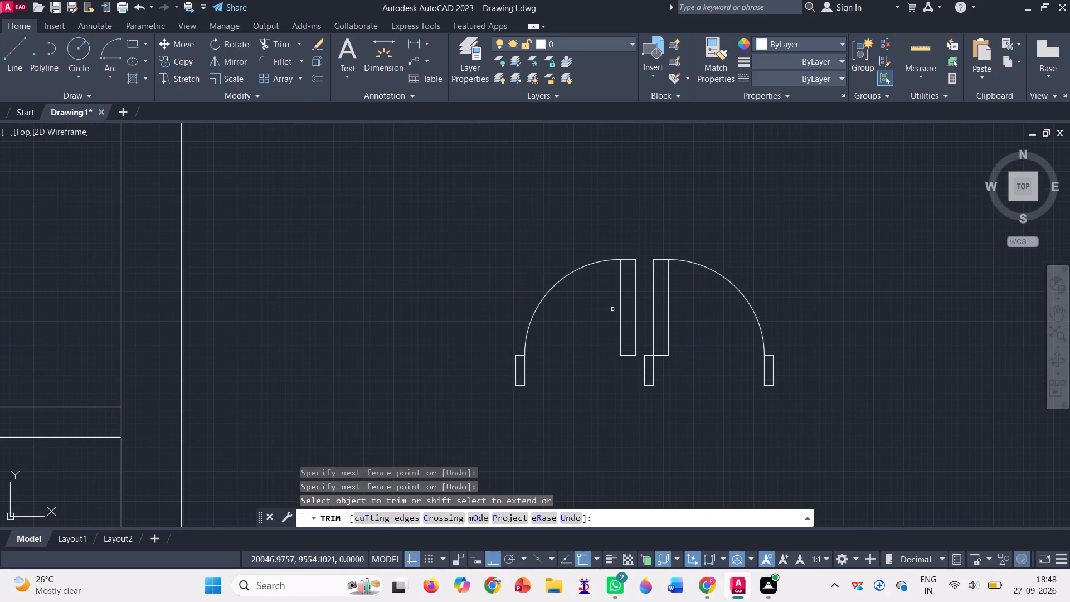
drag(643, 289, 595, 310)
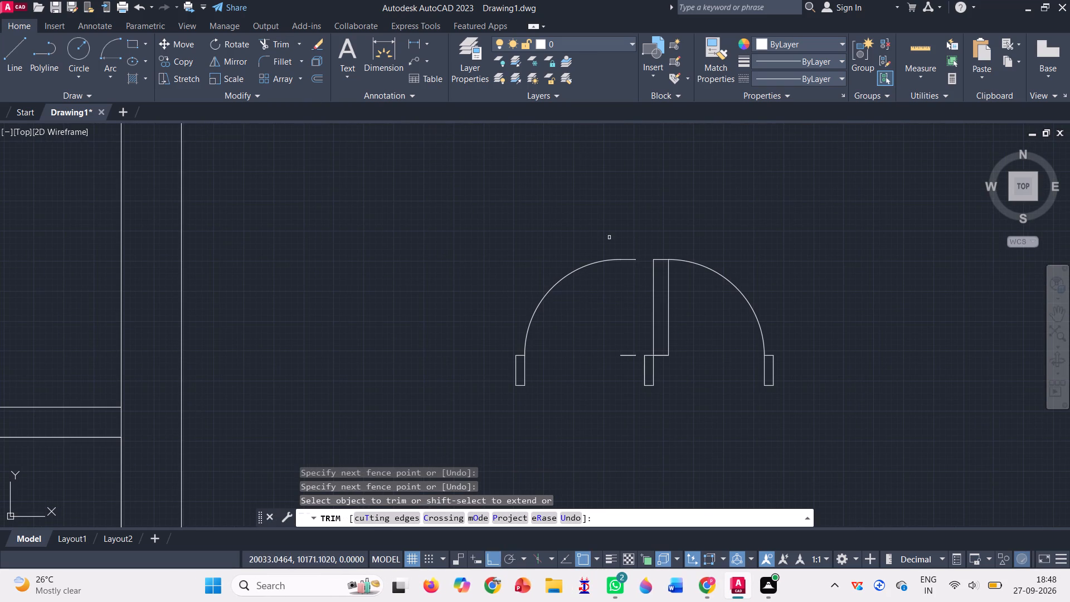
click(624, 248)
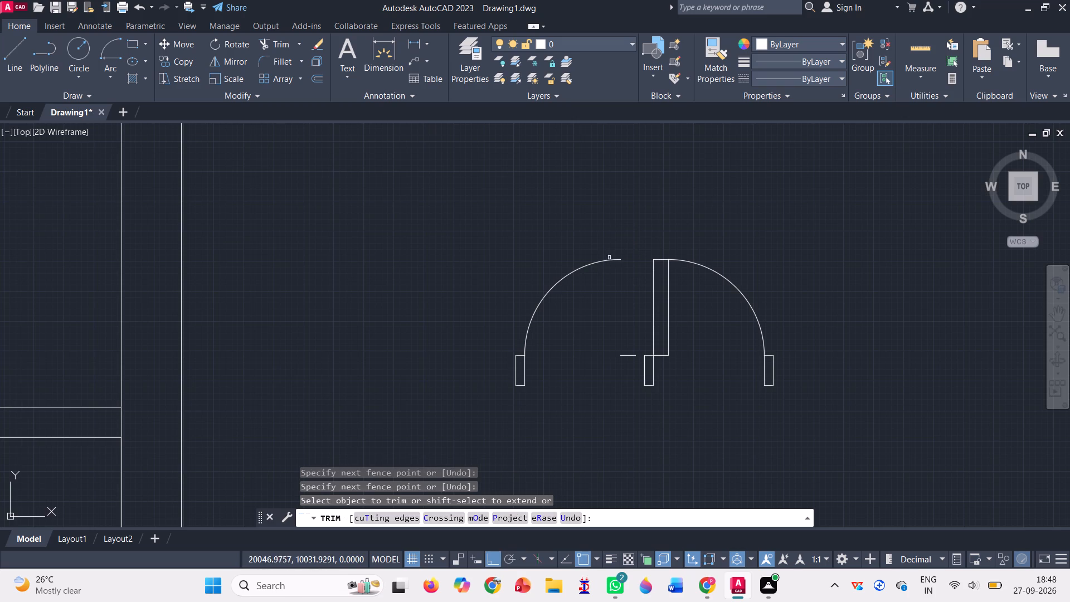
drag(600, 261, 556, 295)
drag(505, 364, 542, 368)
drag(523, 344, 524, 392)
scroll(633, 353, up, 4)
drag(588, 338, 572, 414)
scroll(597, 307, down, 5)
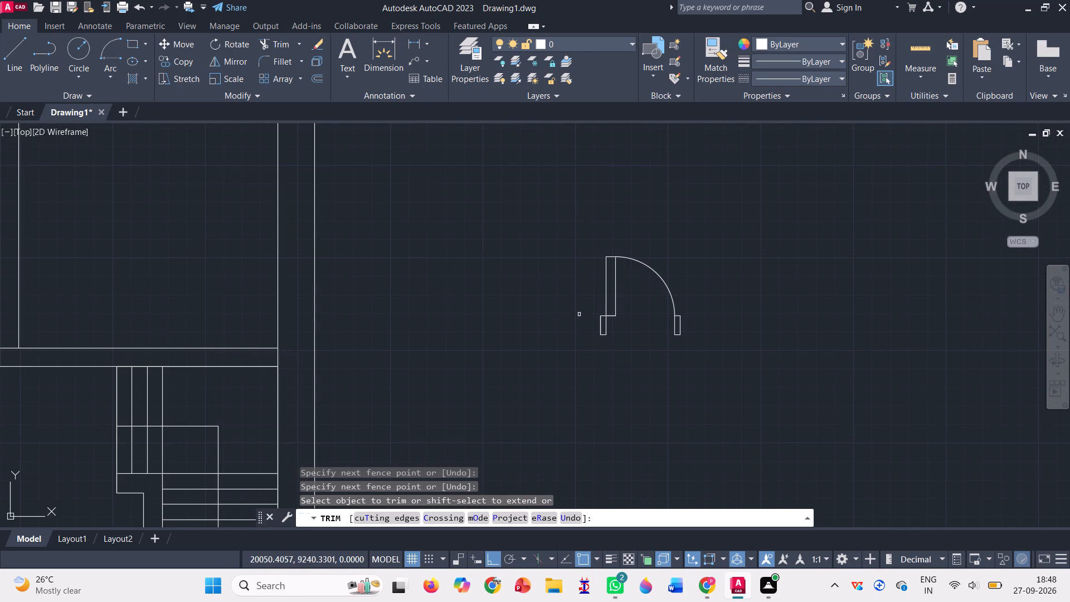
key(Return)
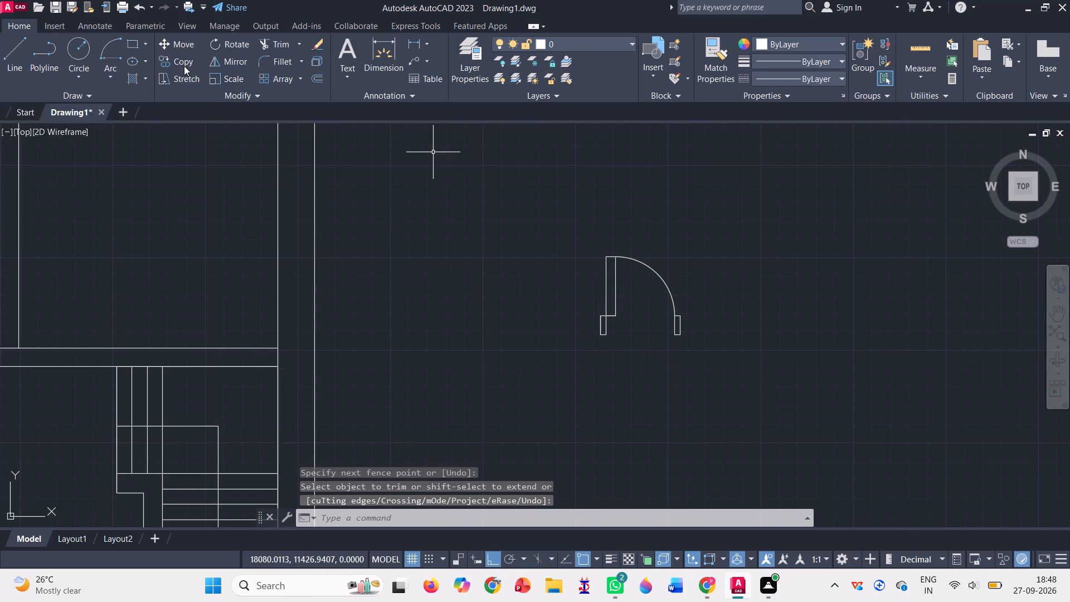
Copy the spare small door, by its left jamb's lower-left corner, into the horizontal inner wall just right of the right-hand upper partition.
click(186, 59)
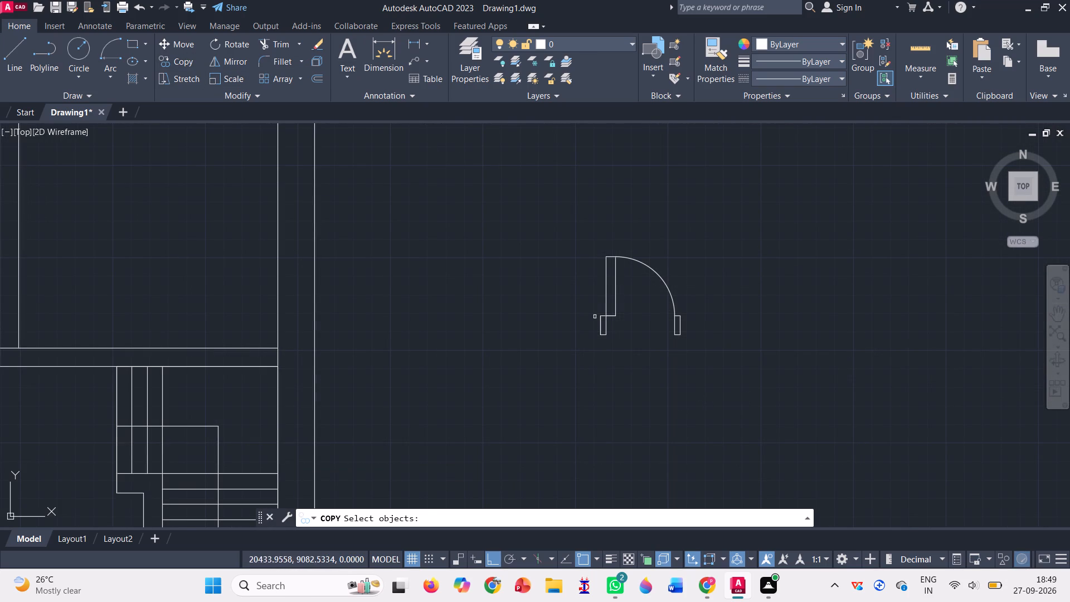
drag(573, 281, 619, 426)
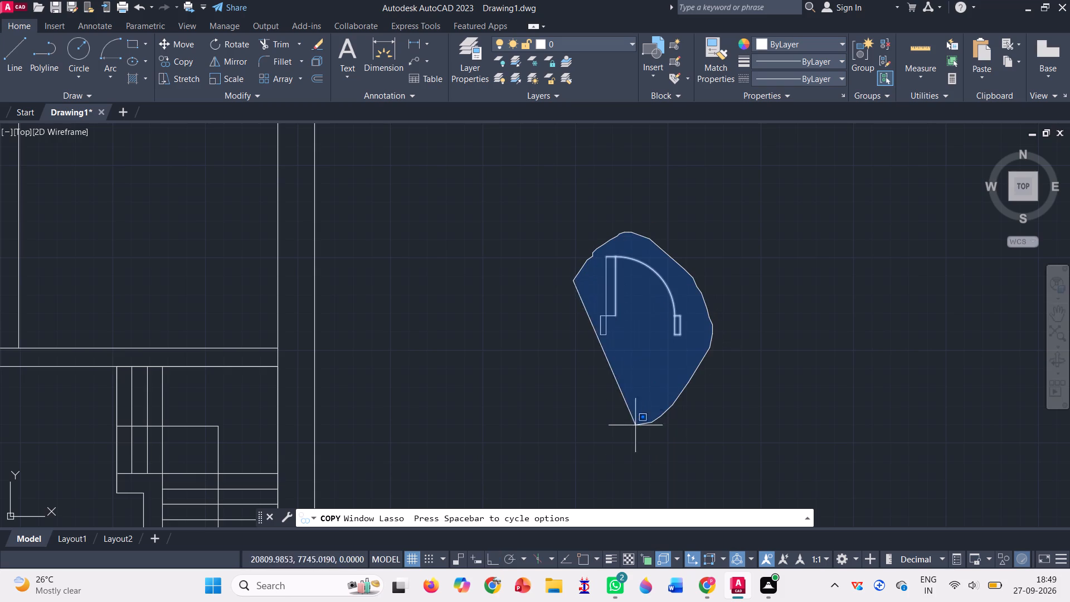
drag(619, 426, 585, 431)
key(Return)
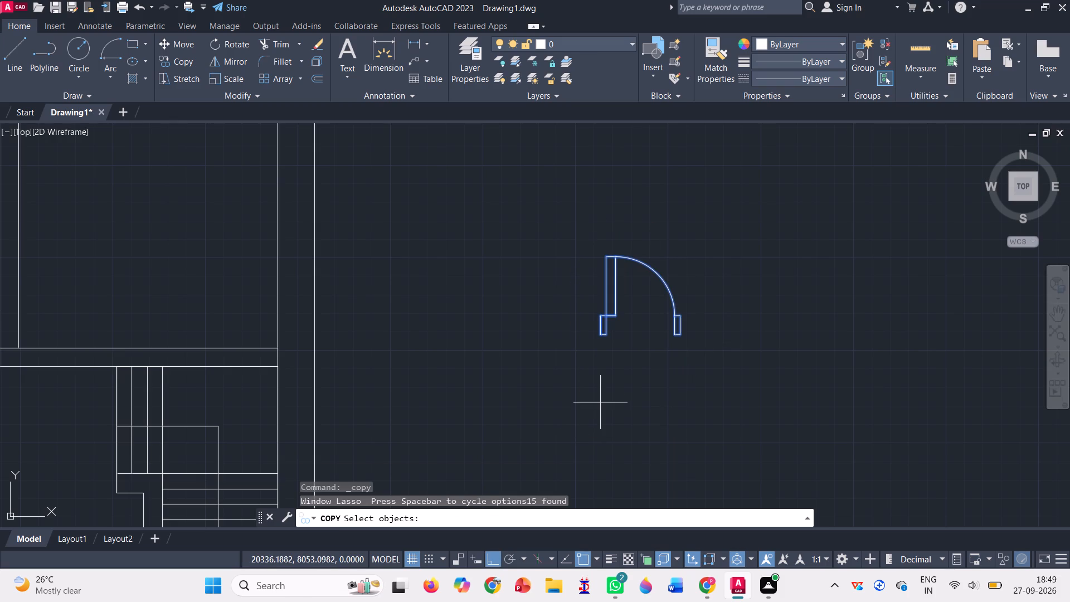
scroll(612, 344, up, 2)
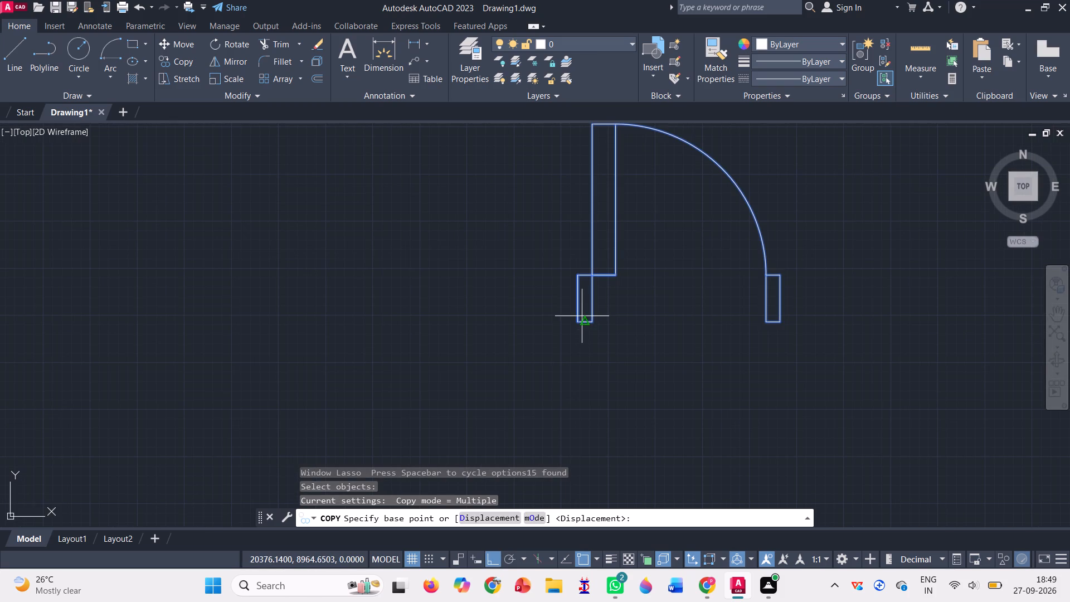
click(576, 319)
scroll(576, 319, down, 4)
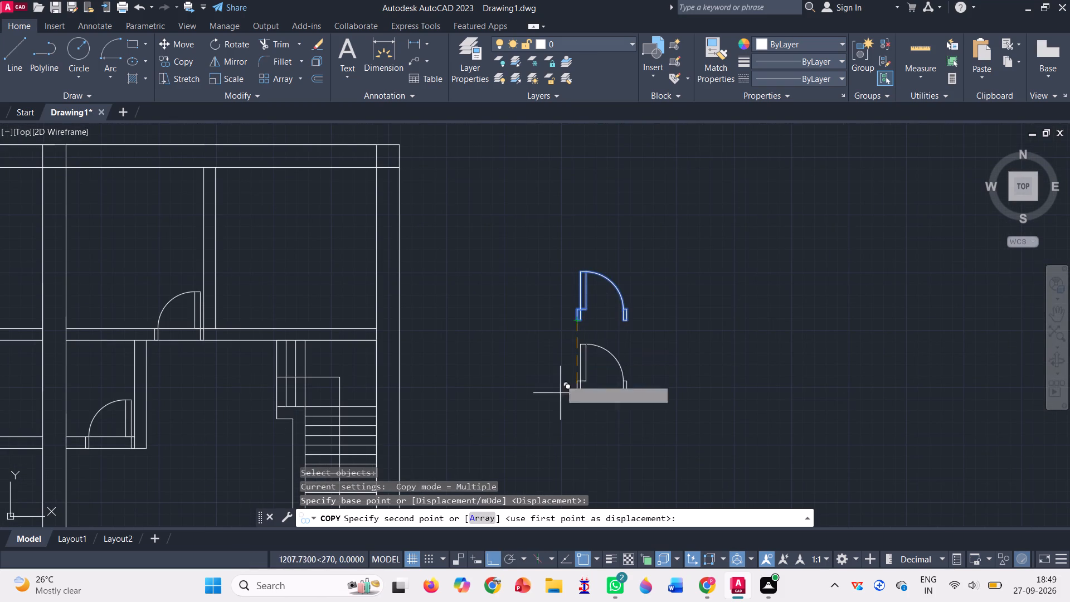
click(494, 560)
scroll(532, 368, down, 2)
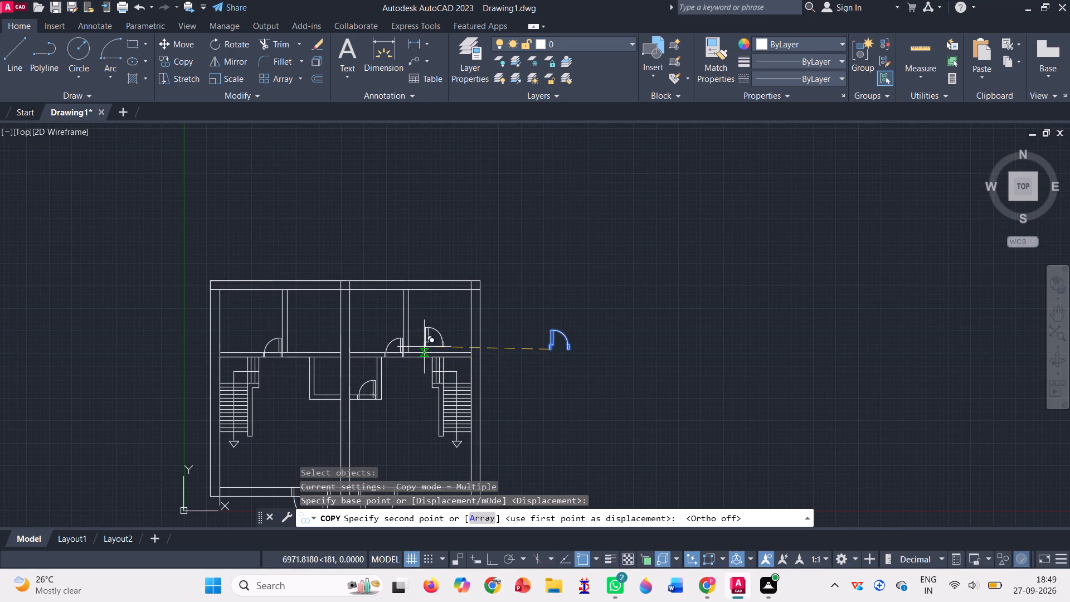
scroll(413, 353, up, 2)
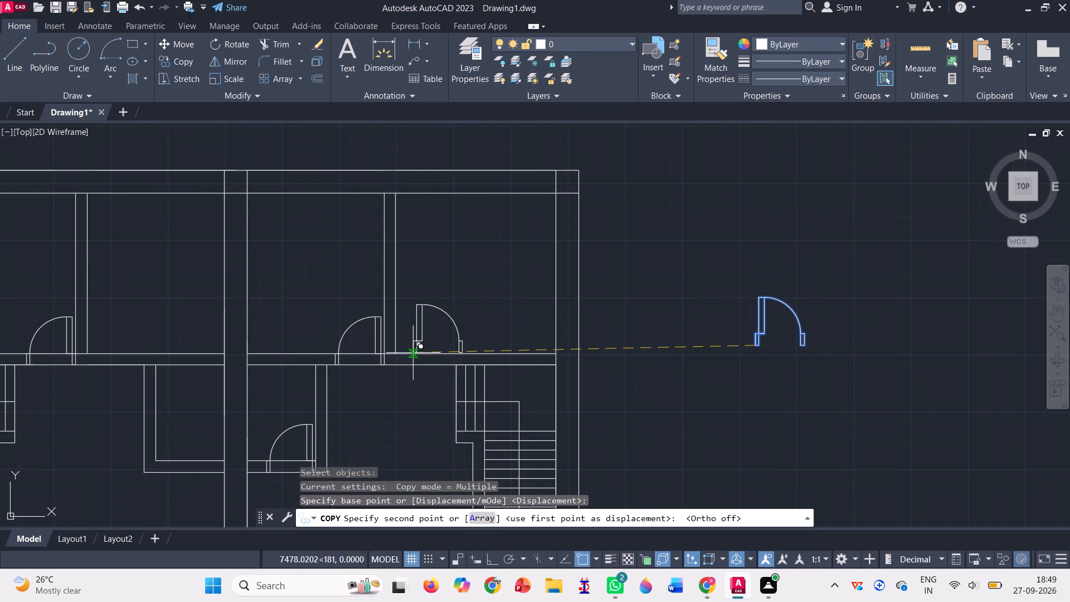
scroll(413, 353, up, 1)
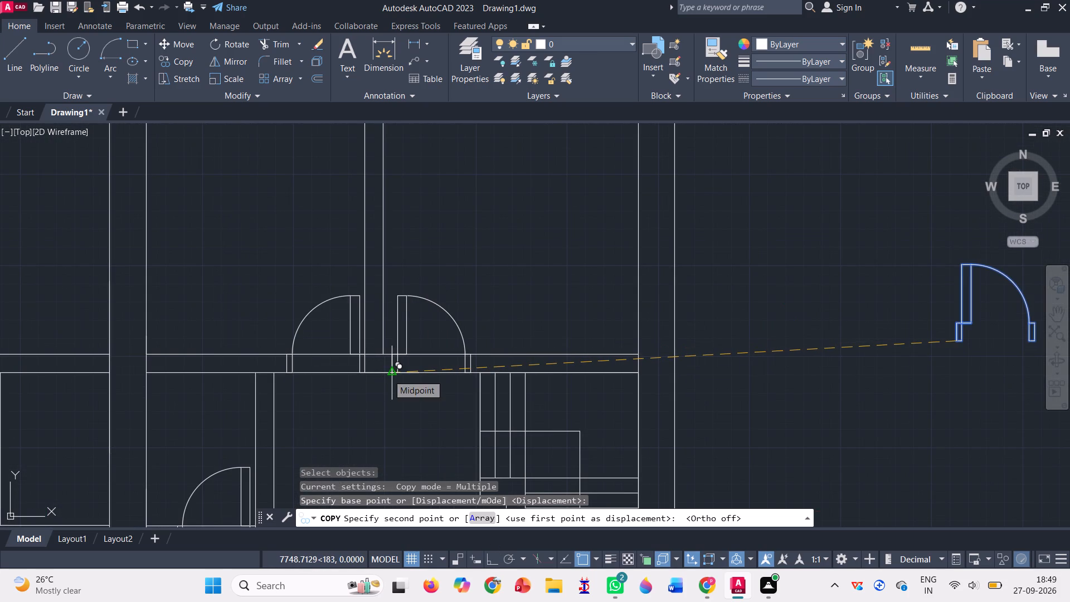
click(388, 375)
Place another copy of the small door in the horizontal inner wall just right of the left-hand upper partition.
scroll(421, 342, down, 2)
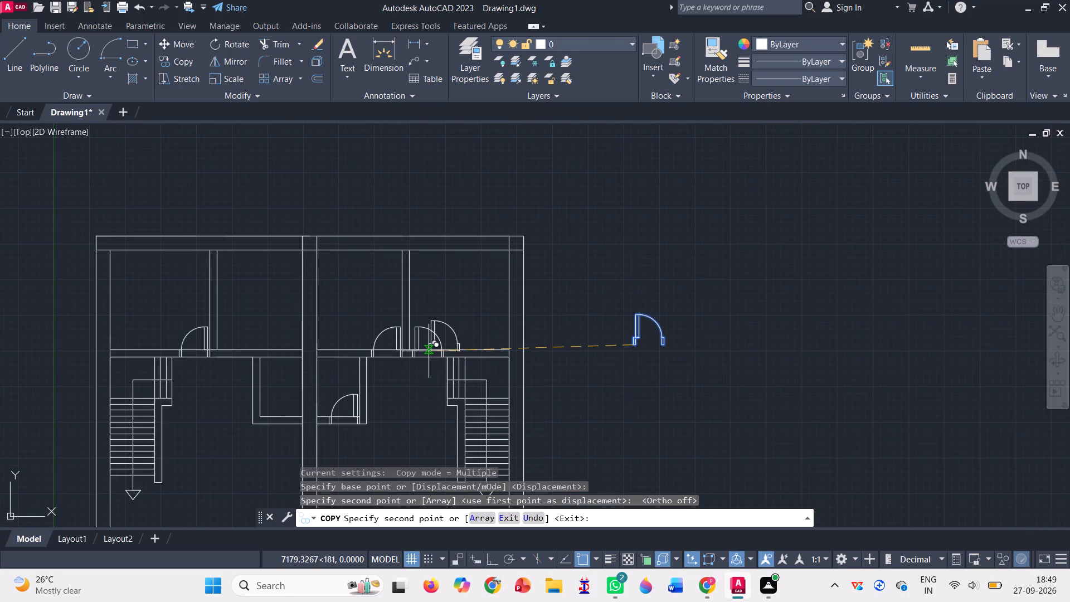
scroll(429, 351, down, 1)
scroll(301, 355, up, 5)
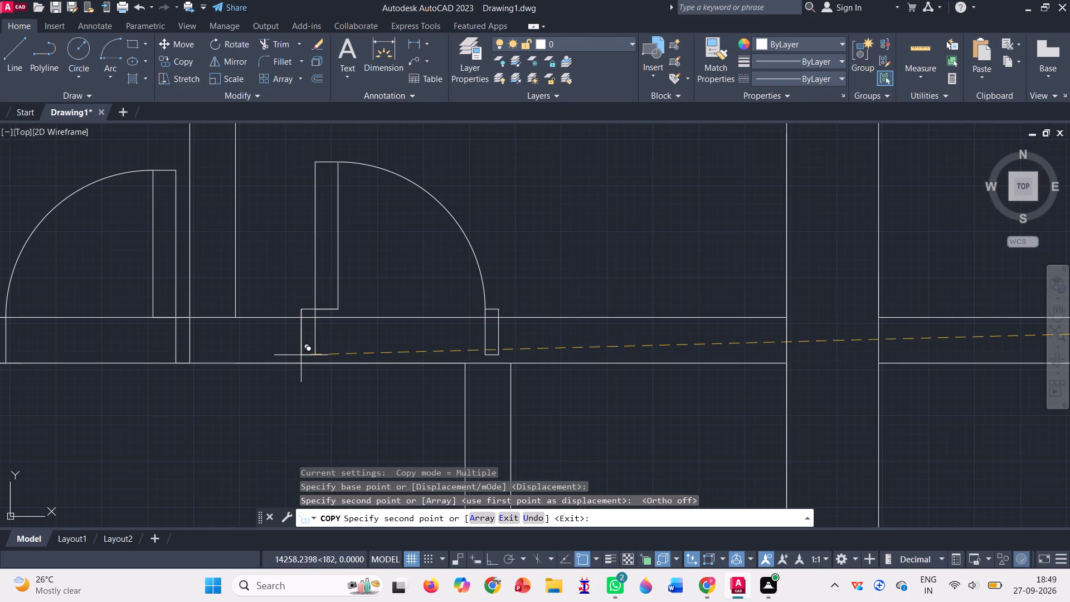
click(250, 364)
Place a third copy of the small door at the lower-left inner corner of the small room left of the central wall.
scroll(396, 309, down, 1)
scroll(396, 309, up, 1)
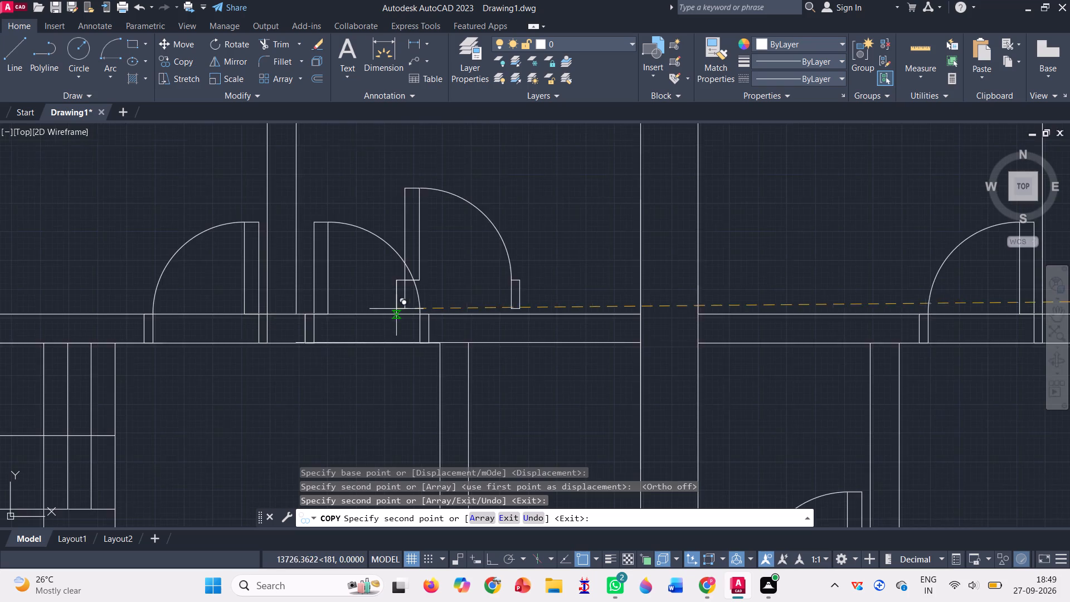
scroll(395, 310, down, 3)
scroll(390, 319, up, 1)
scroll(393, 325, down, 2)
scroll(395, 344, up, 1)
scroll(490, 285, down, 2)
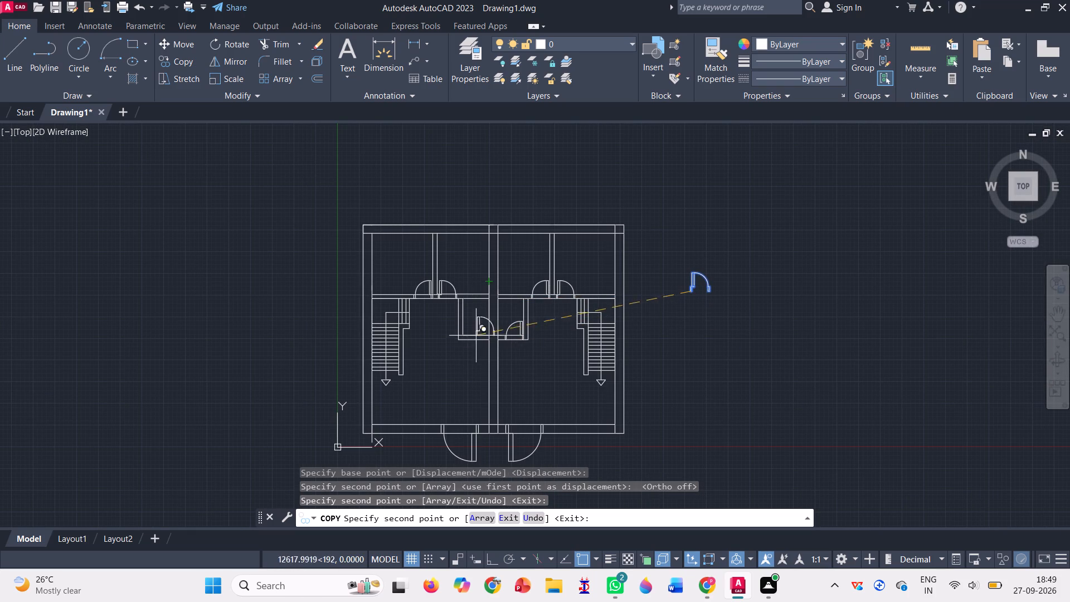
scroll(478, 328, up, 4)
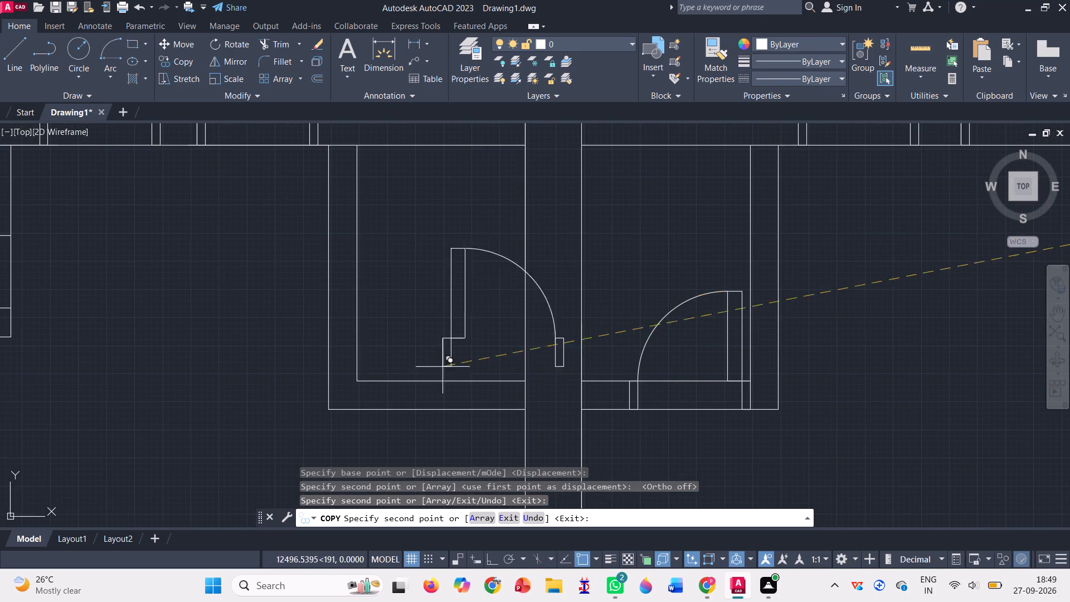
click(358, 406)
scroll(410, 340, down, 2)
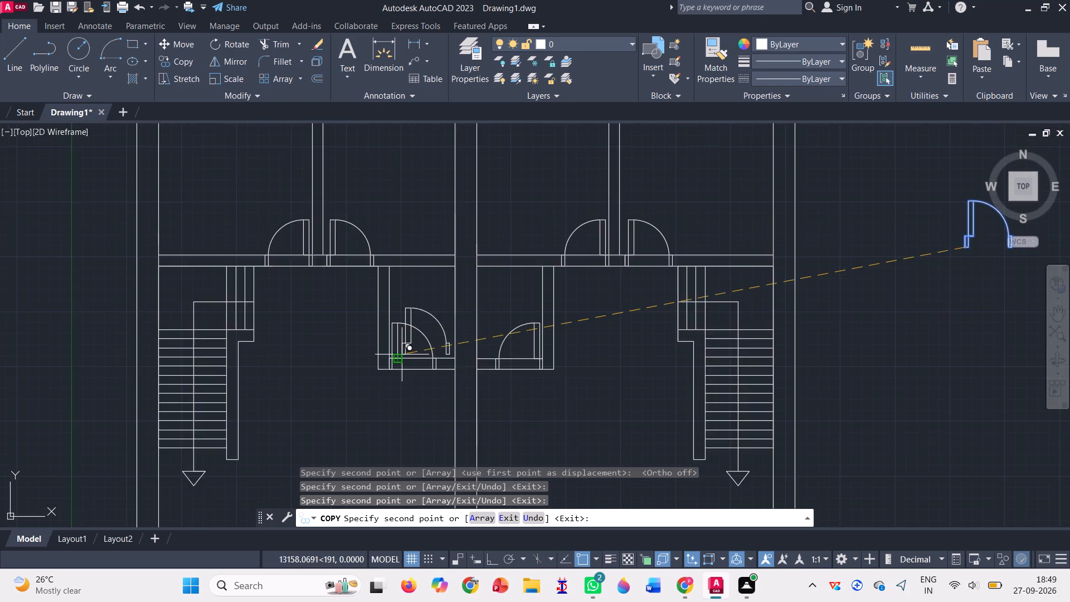
scroll(402, 362, down, 1)
key(Return)
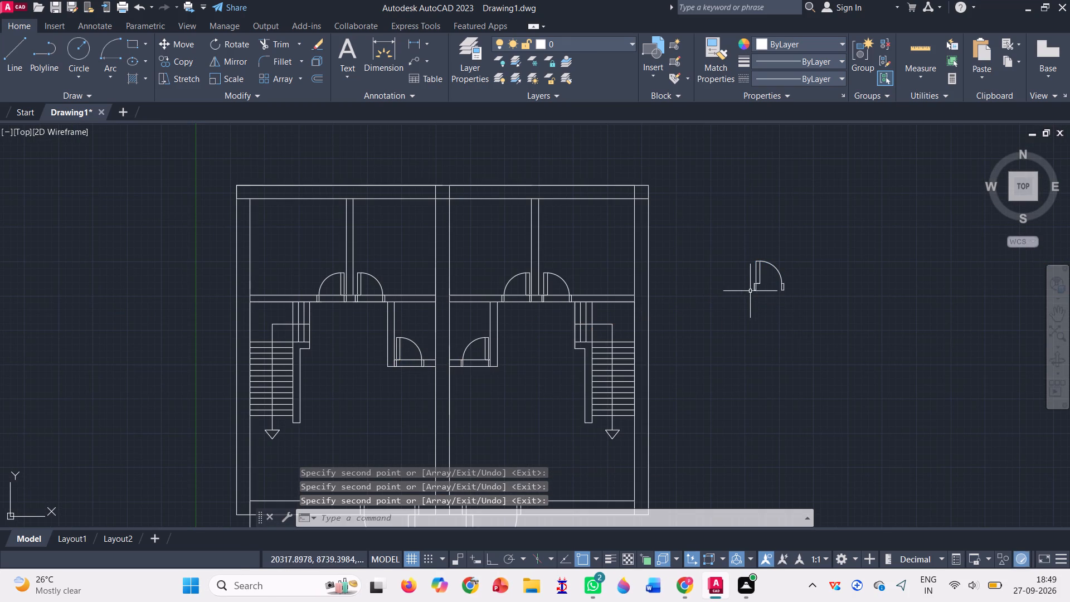
Erase the spare small door outside the plan.
drag(727, 250, 730, 339)
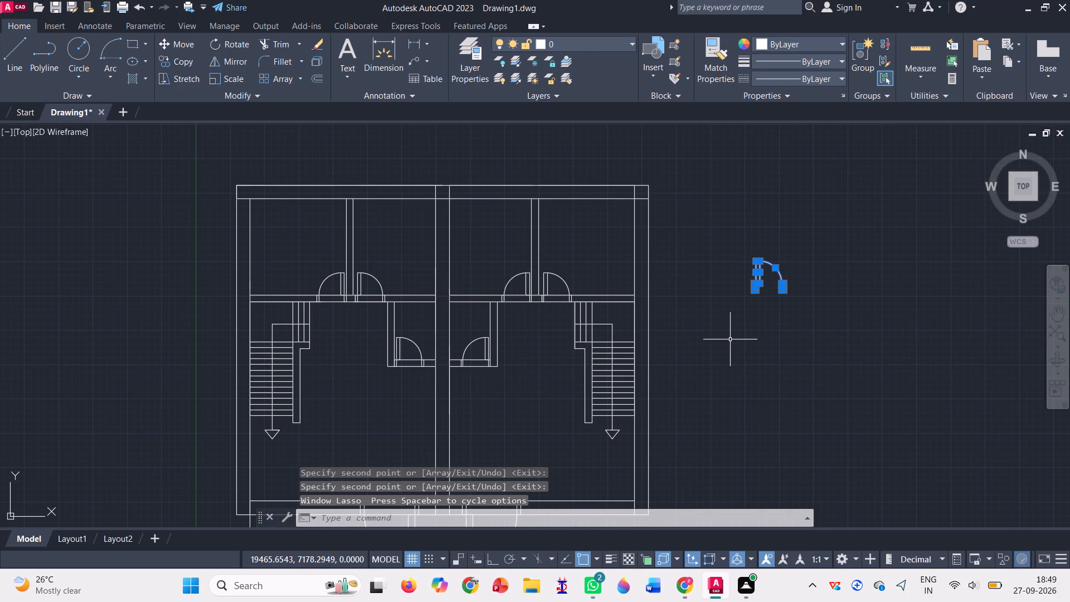
key(Delete)
scroll(744, 292, down, 1)
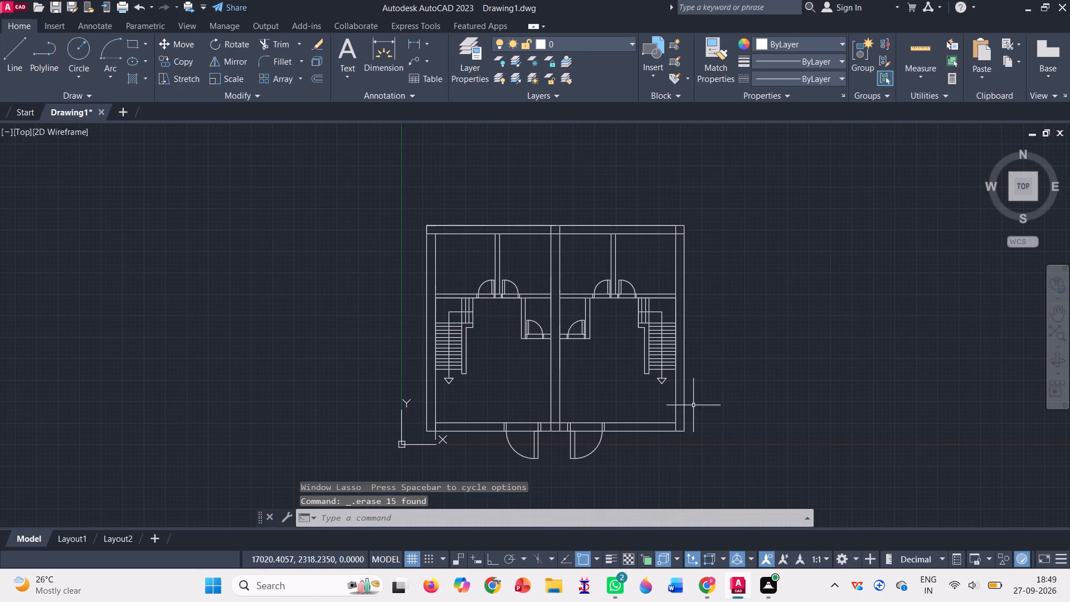
Trim the wall lines across the two door openings beside the left-hand upper partition, including the leftover stub at the left jamb.
scroll(689, 411, up, 1)
click(273, 42)
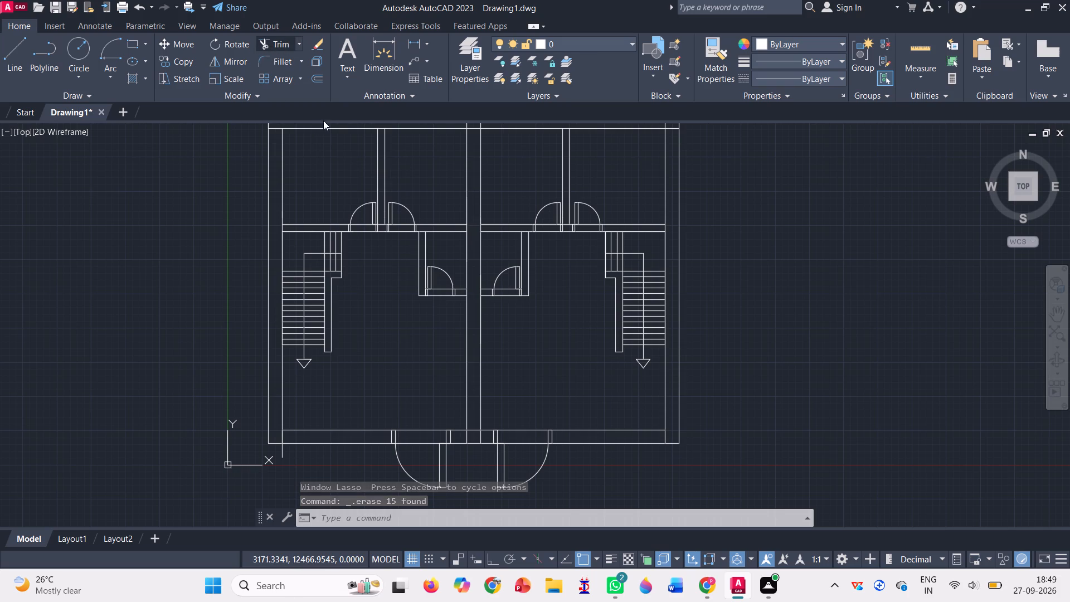
scroll(346, 226, up, 2)
drag(367, 202, 387, 239)
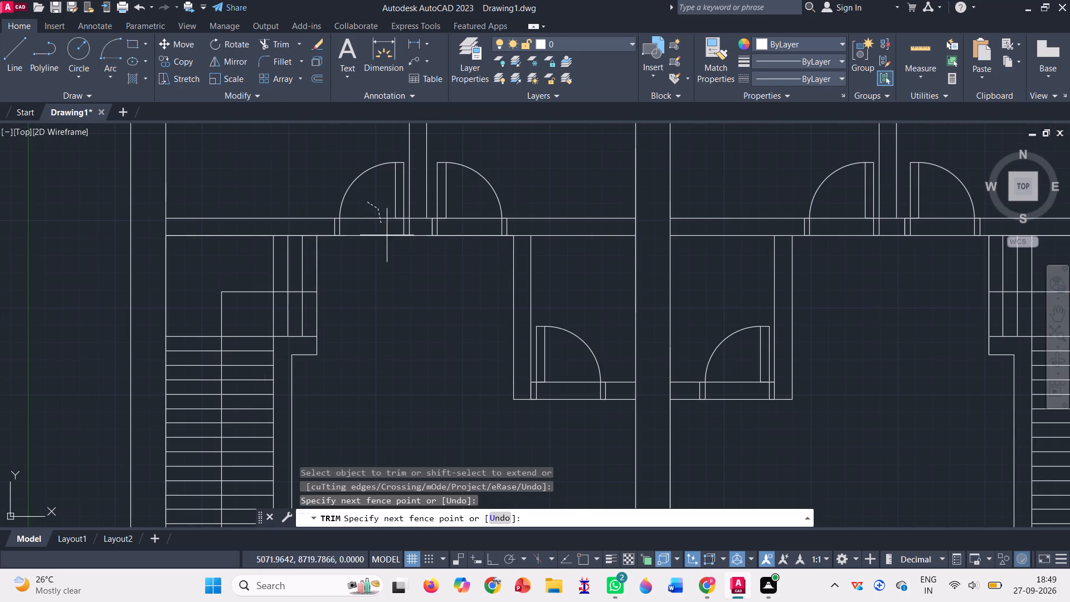
drag(387, 239, 388, 256)
click(388, 256)
scroll(356, 227, up, 3)
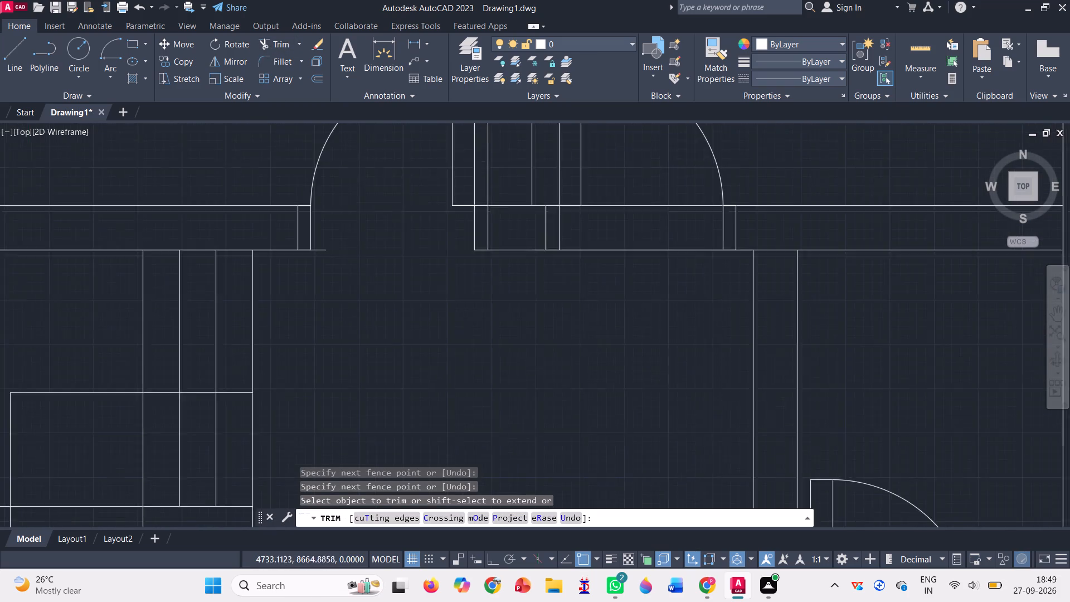
scroll(356, 227, up, 1)
drag(265, 240, 244, 320)
scroll(395, 268, down, 3)
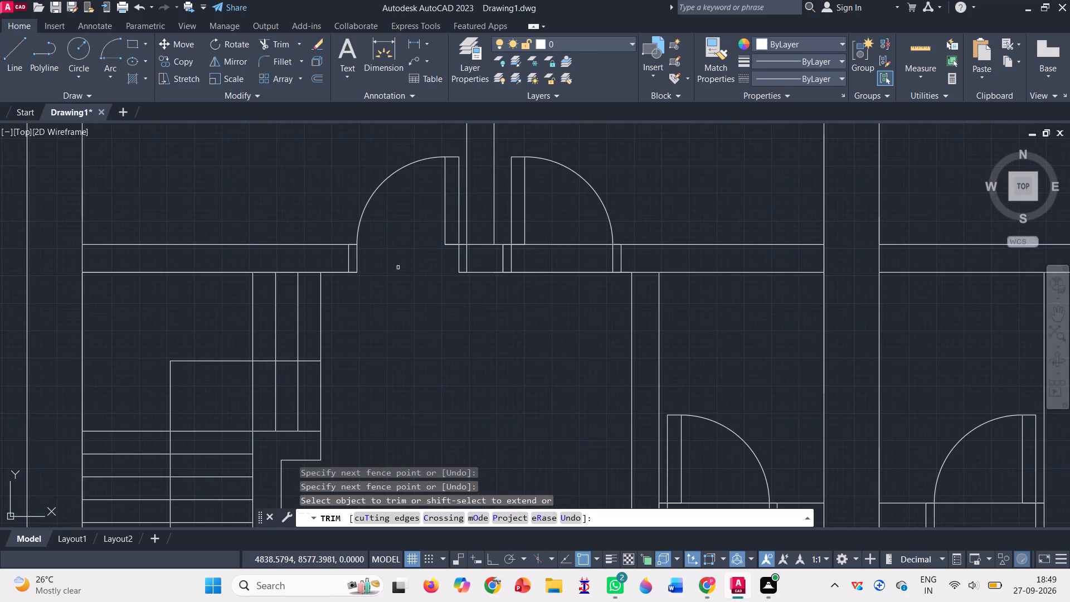
scroll(402, 265, down, 1)
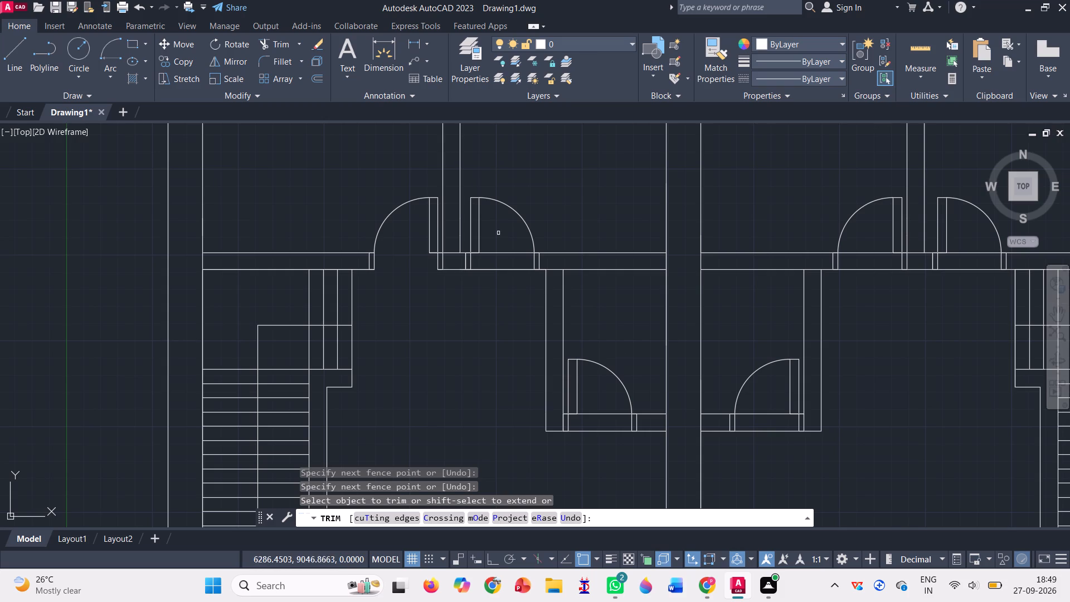
drag(499, 236, 501, 245)
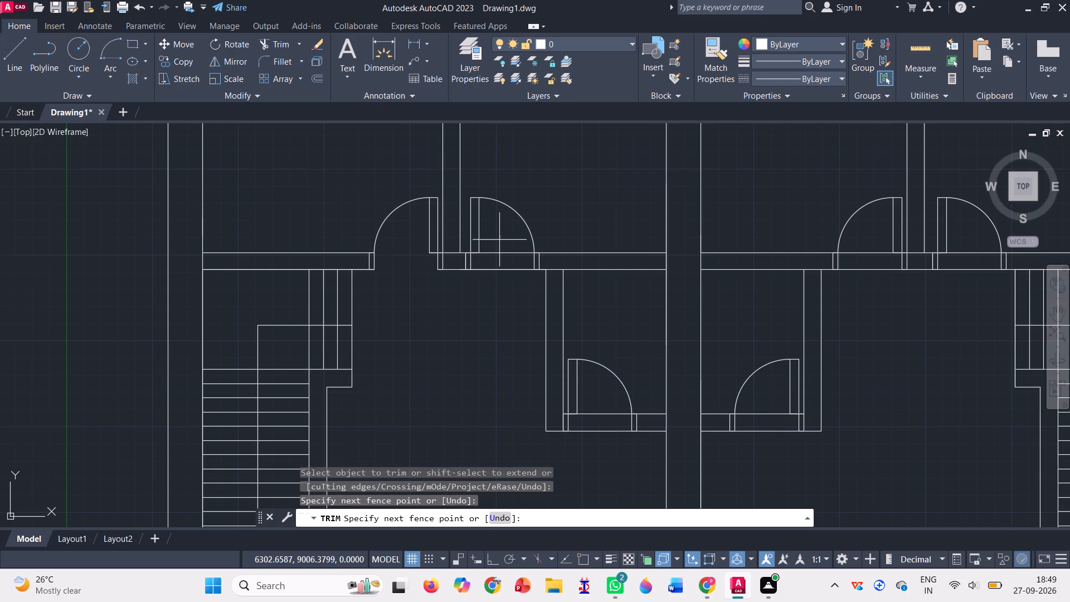
drag(501, 245, 490, 290)
Trim the wall lines across the door openings of the two small rooms flanking the central wall.
scroll(494, 303, down, 4)
scroll(512, 353, up, 4)
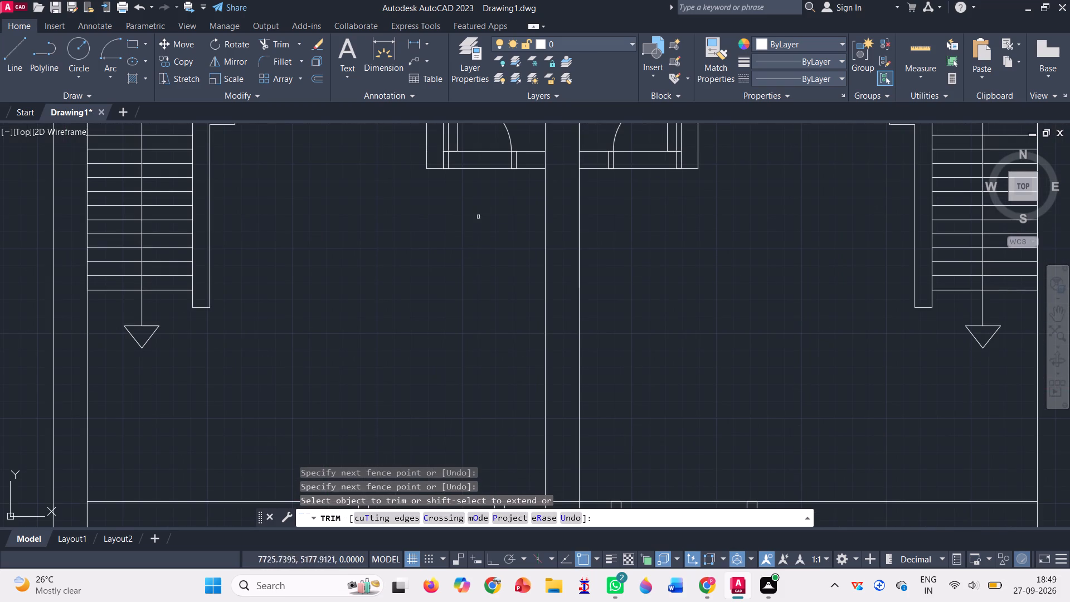
drag(474, 147, 480, 193)
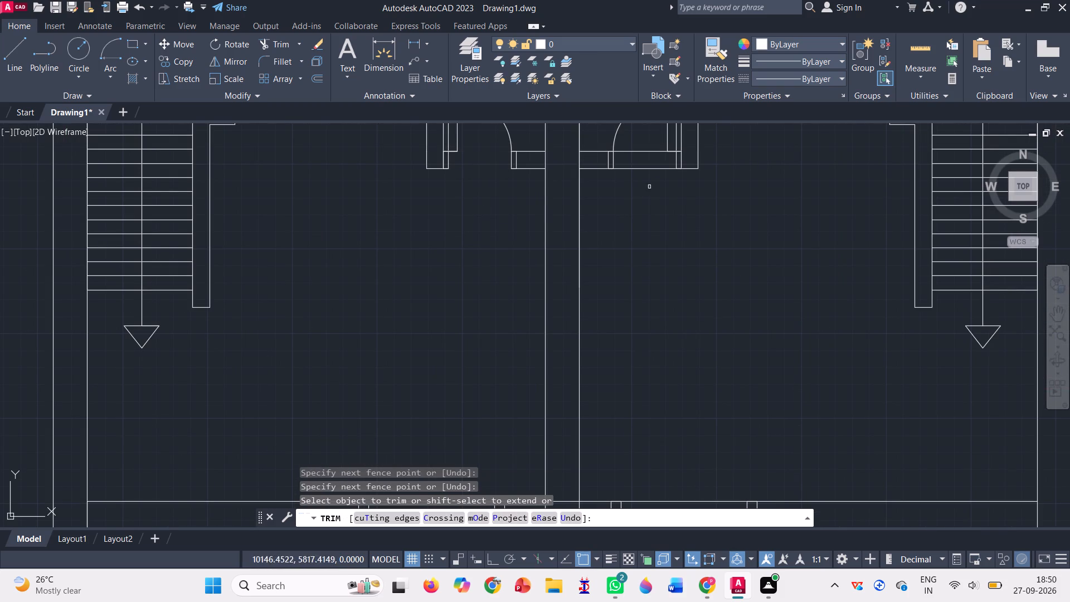
drag(652, 138, 643, 197)
Trim the bottom outer wall lines across the two large entrance door openings.
scroll(647, 267, down, 3)
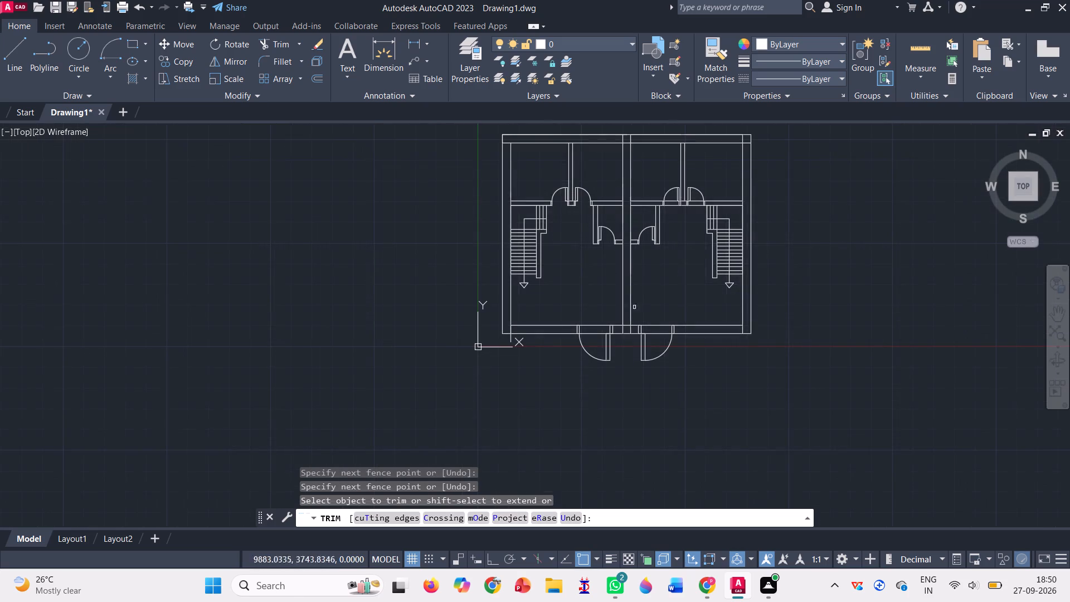
scroll(602, 352, up, 2)
drag(587, 269, 568, 332)
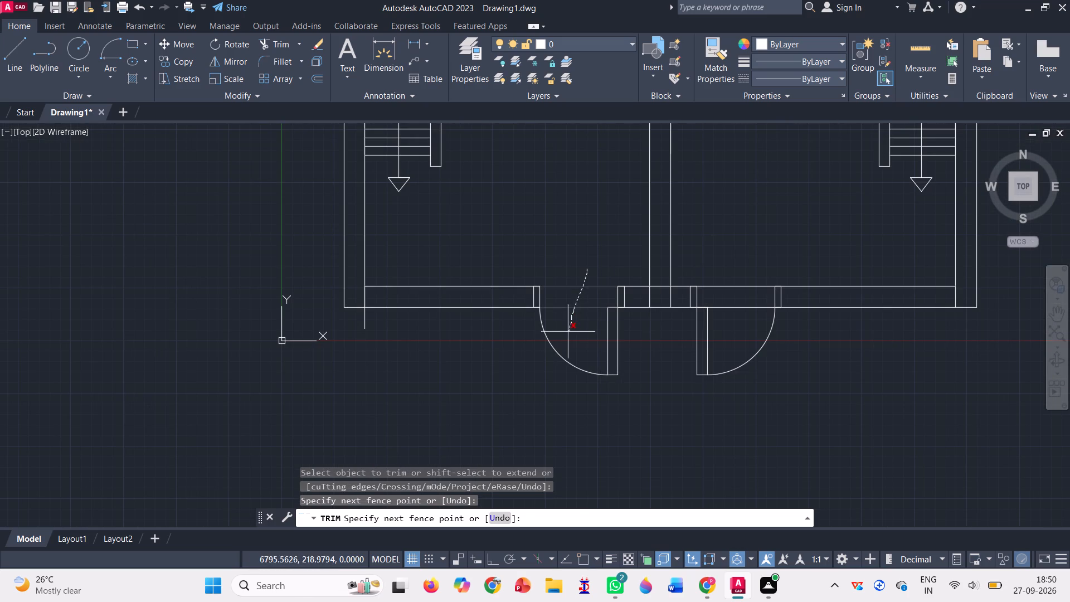
drag(758, 269, 741, 319)
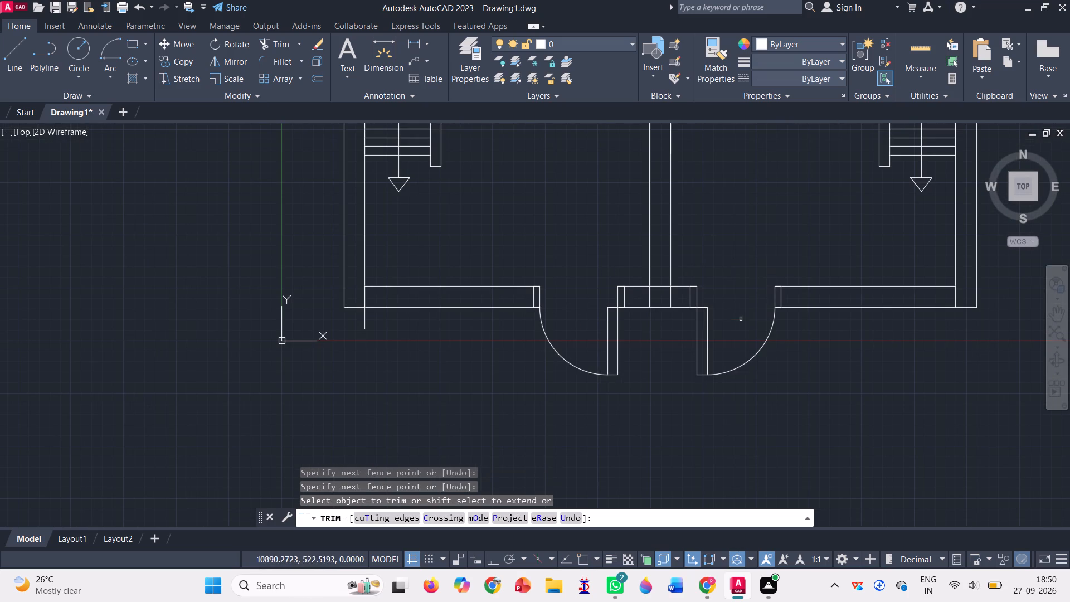
Trim the stray vertical line protruding below the outer wall's bottom-left corner.
scroll(356, 326, up, 3)
drag(338, 300, 455, 323)
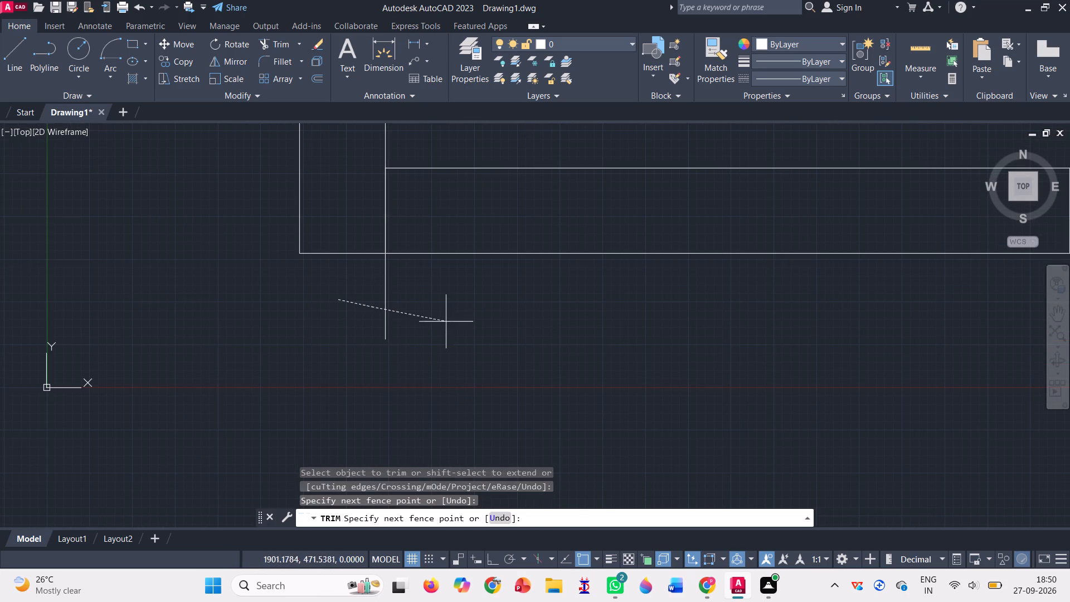
drag(455, 323, 456, 324)
Trim the wall lines across the two door openings beside the right-hand upper partition.
scroll(442, 324, down, 6)
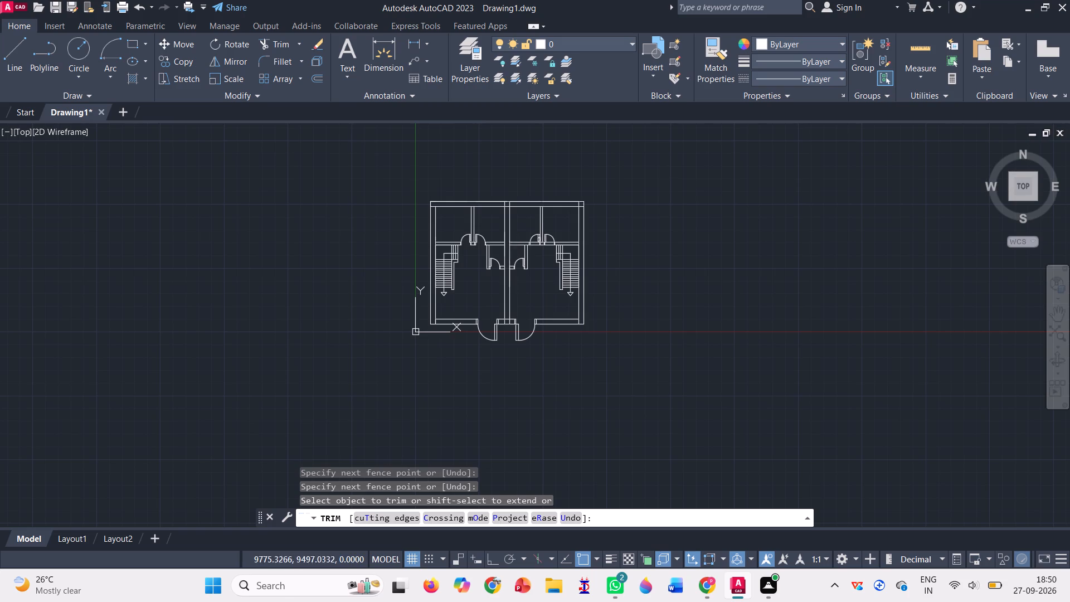
scroll(544, 242, up, 5)
drag(577, 208, 565, 291)
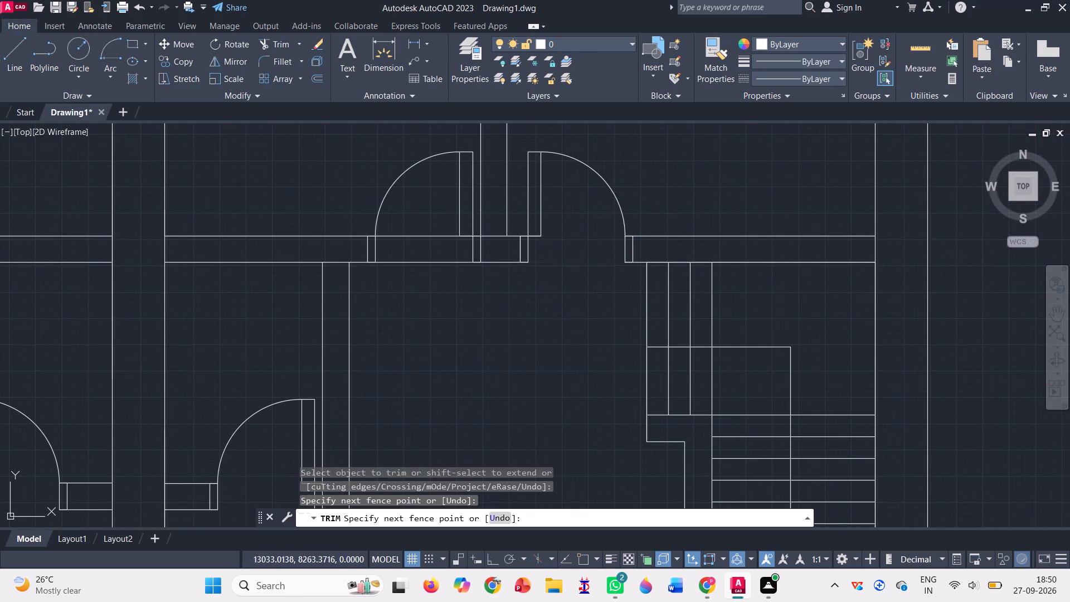
drag(427, 225, 417, 280)
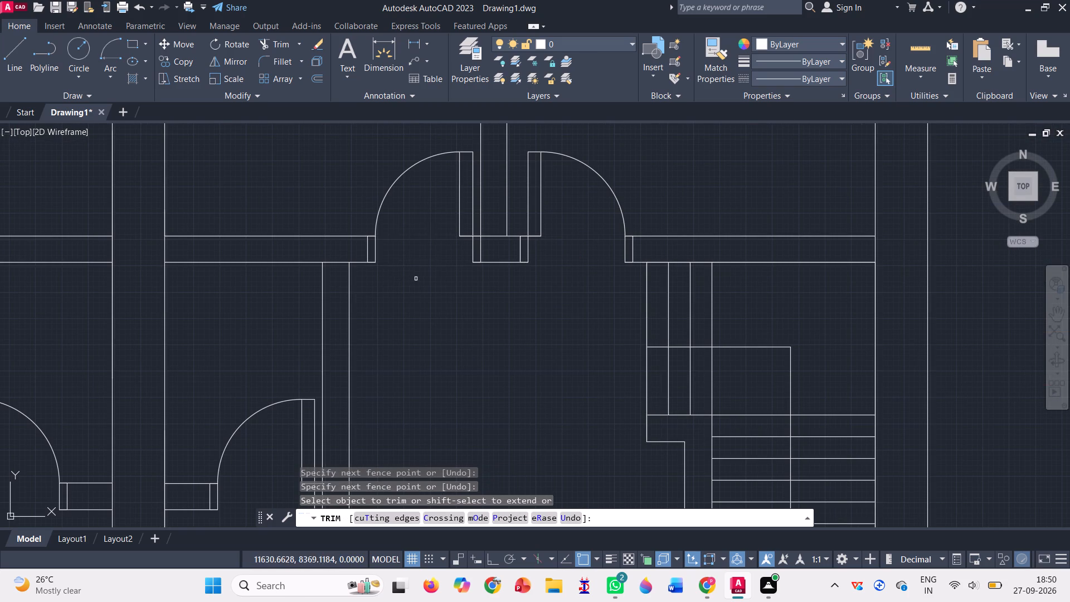
Trim the inner wall lines that cross through the outer wall's upper-right corner.
scroll(427, 297, down, 1)
scroll(504, 280, down, 2)
scroll(591, 166, up, 4)
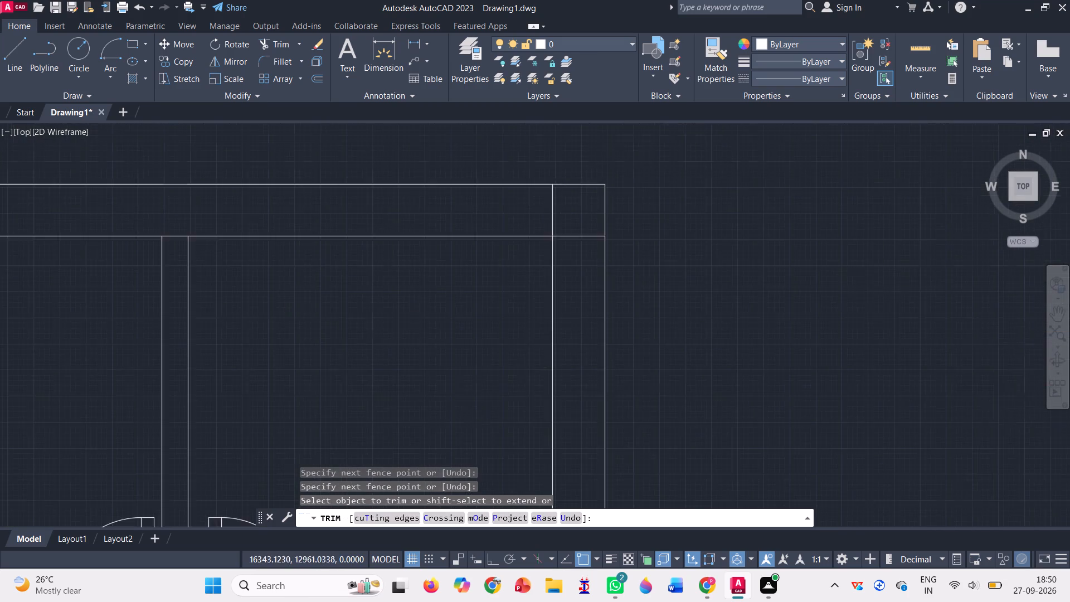
drag(502, 229, 586, 310)
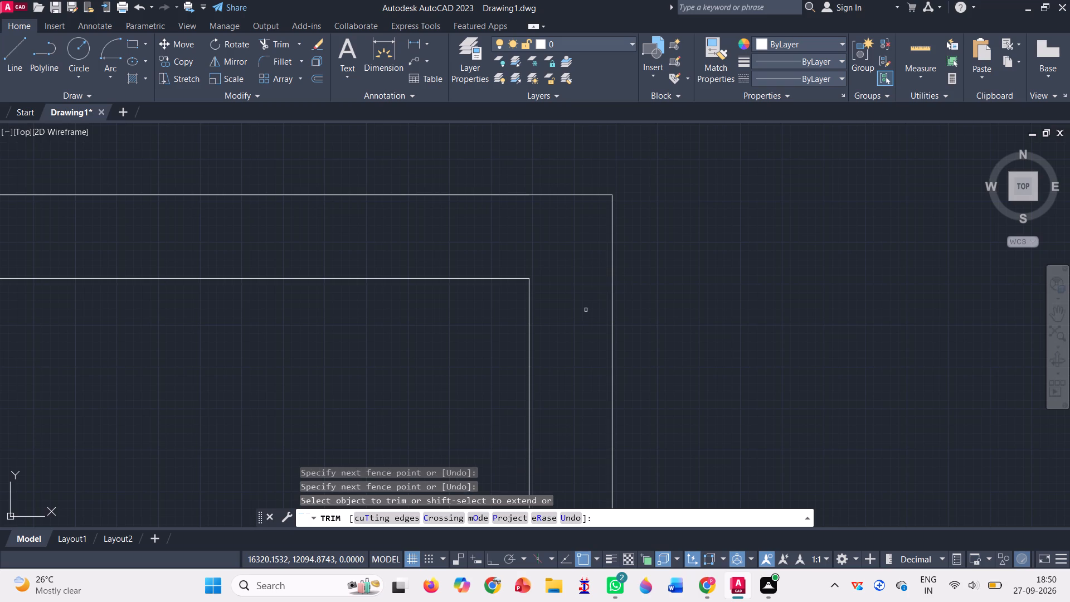
scroll(815, 172, down, 1)
scroll(678, 210, down, 2)
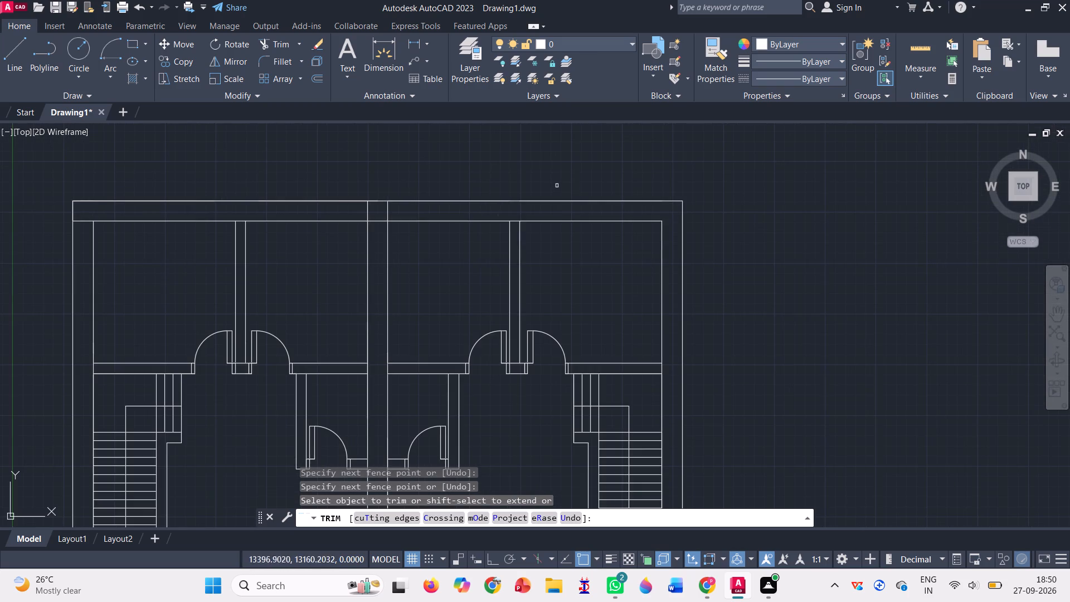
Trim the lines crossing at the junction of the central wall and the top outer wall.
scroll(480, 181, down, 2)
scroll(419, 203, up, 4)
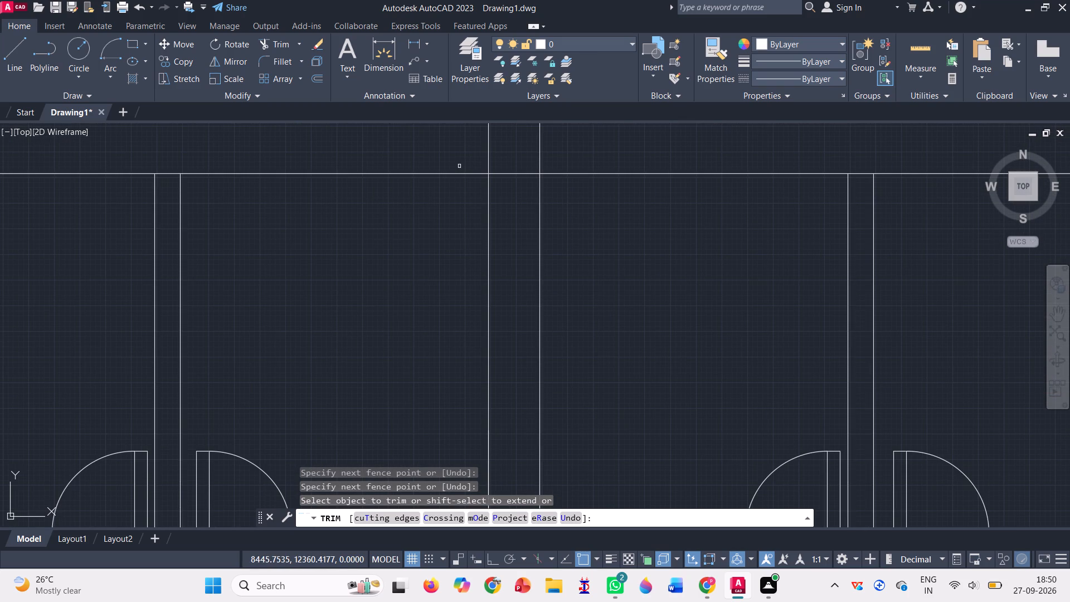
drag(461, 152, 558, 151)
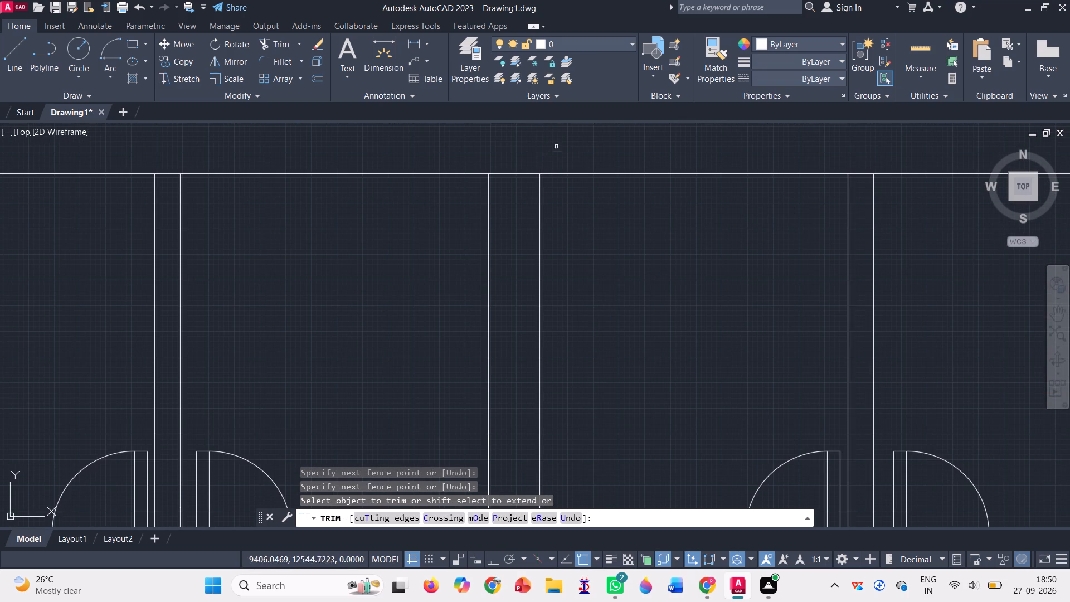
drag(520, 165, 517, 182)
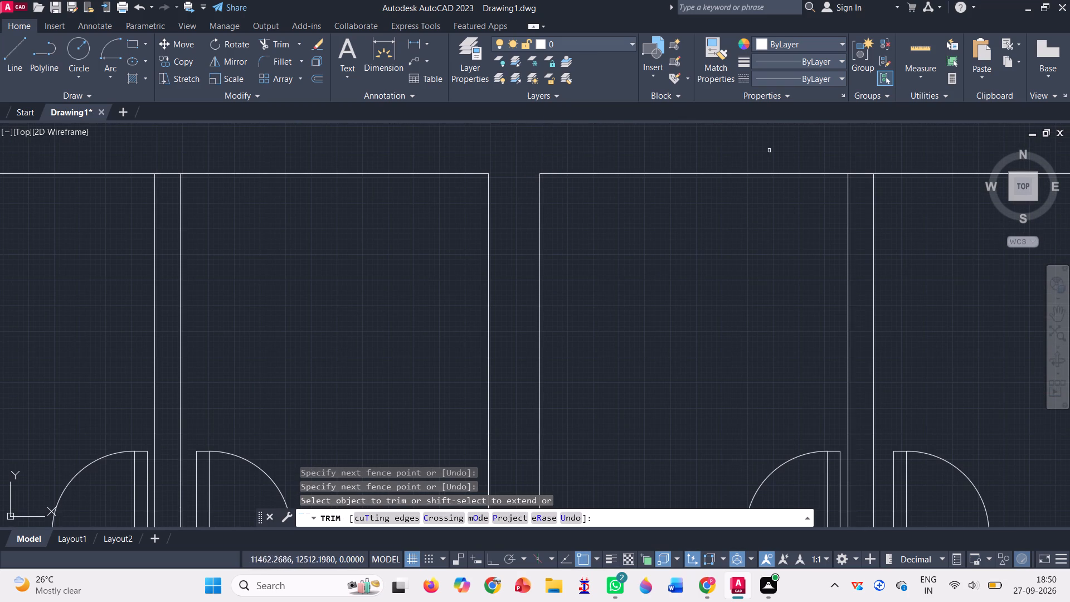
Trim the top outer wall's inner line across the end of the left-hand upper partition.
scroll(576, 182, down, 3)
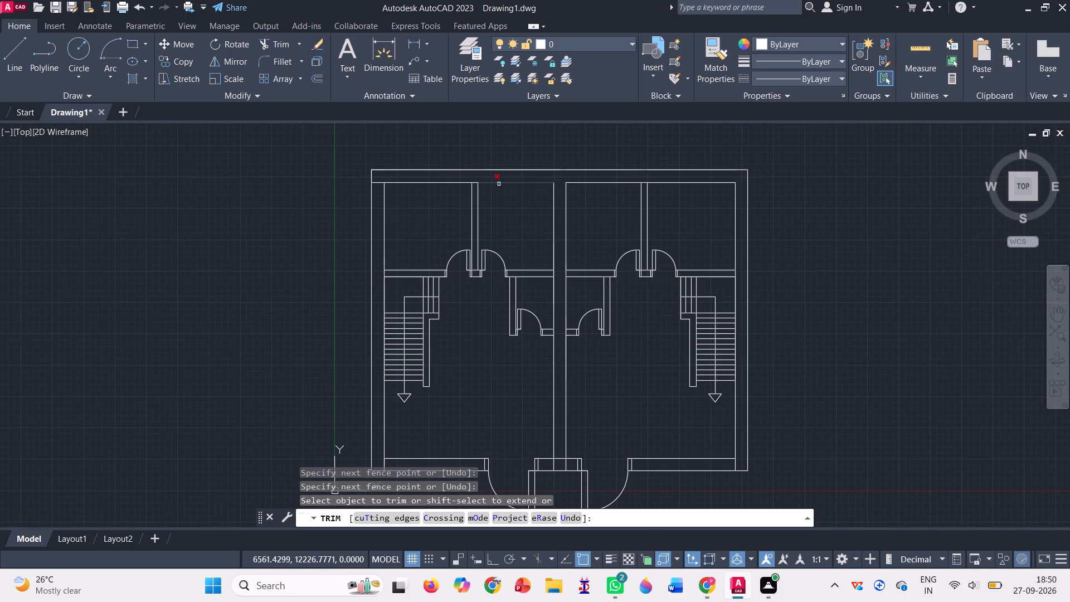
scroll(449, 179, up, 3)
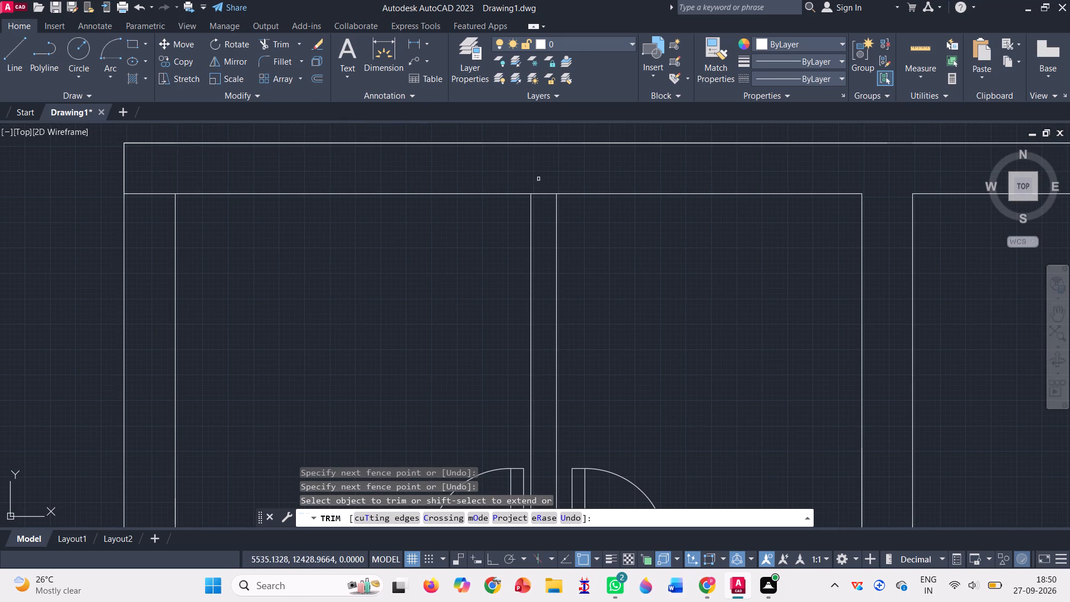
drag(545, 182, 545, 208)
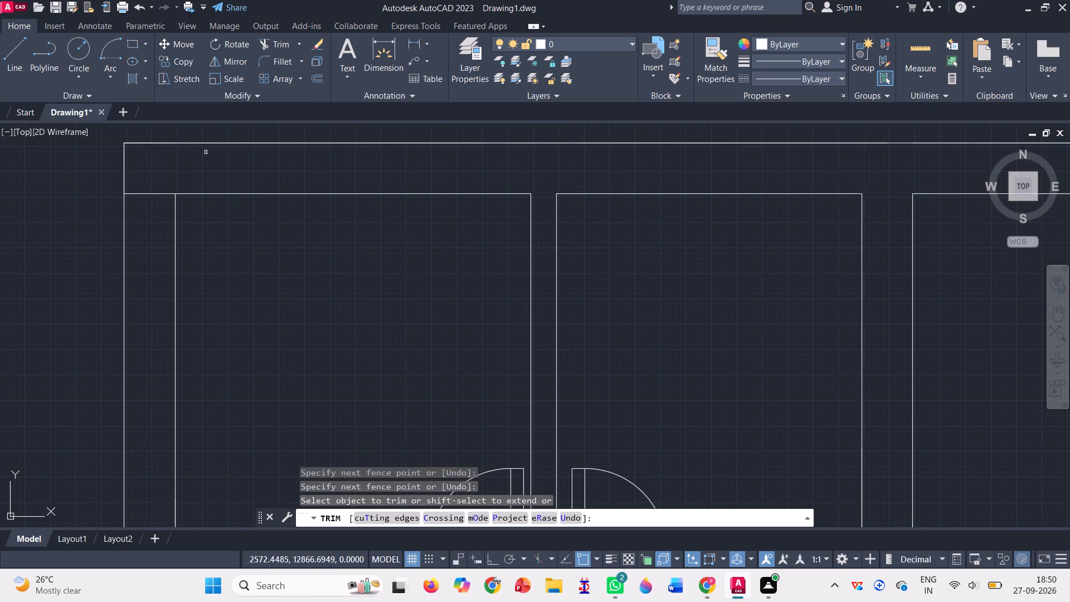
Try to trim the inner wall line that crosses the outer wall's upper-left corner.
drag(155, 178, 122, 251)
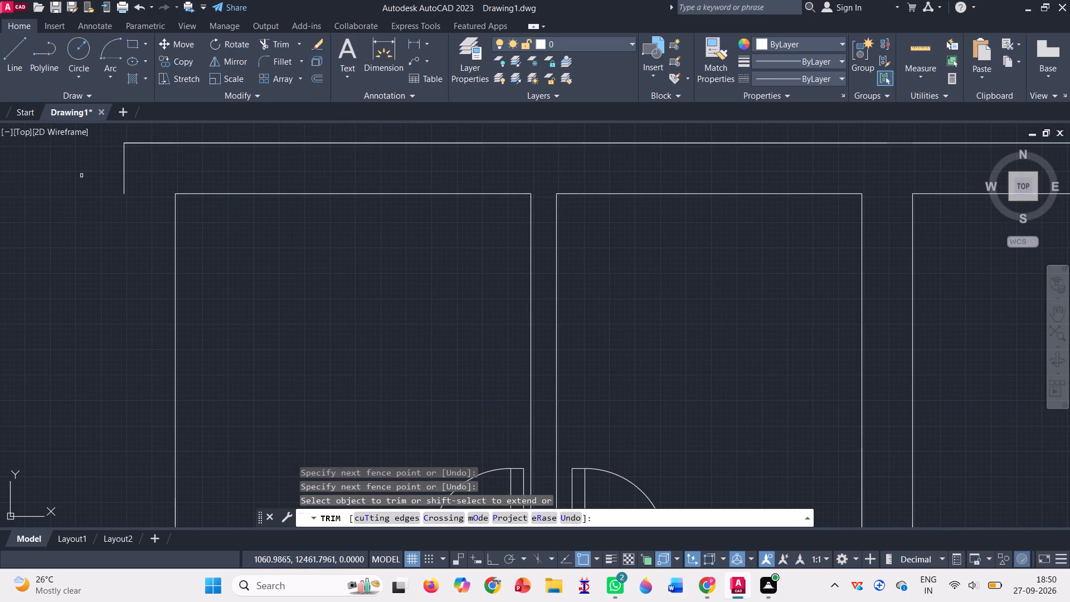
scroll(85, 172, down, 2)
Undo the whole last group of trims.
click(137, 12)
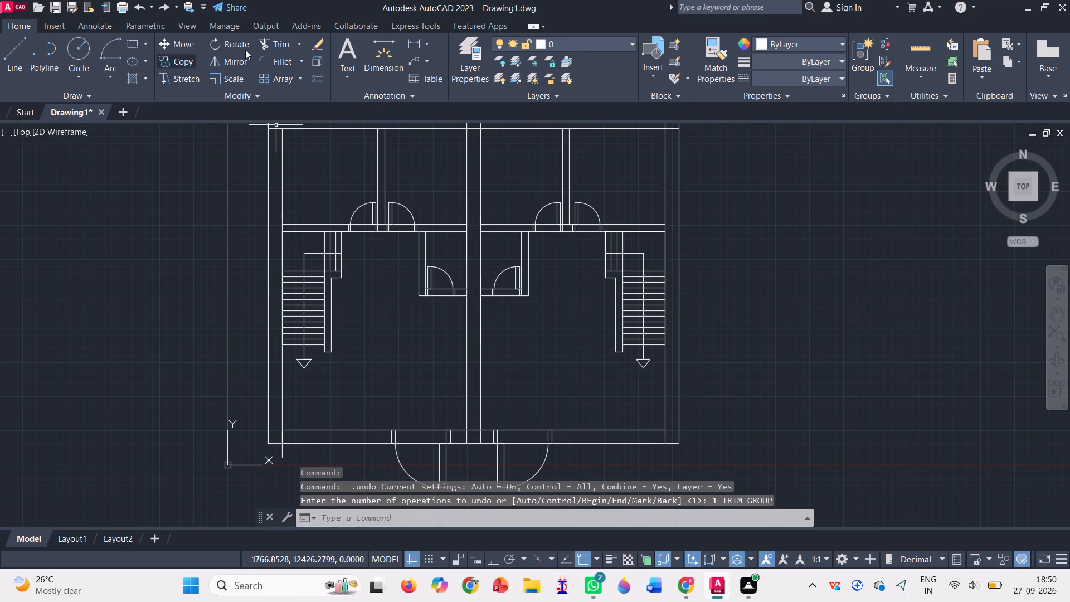
Trim the wall lines across the two door openings beside the left-hand upper partition.
click(282, 46)
scroll(359, 208, up, 1)
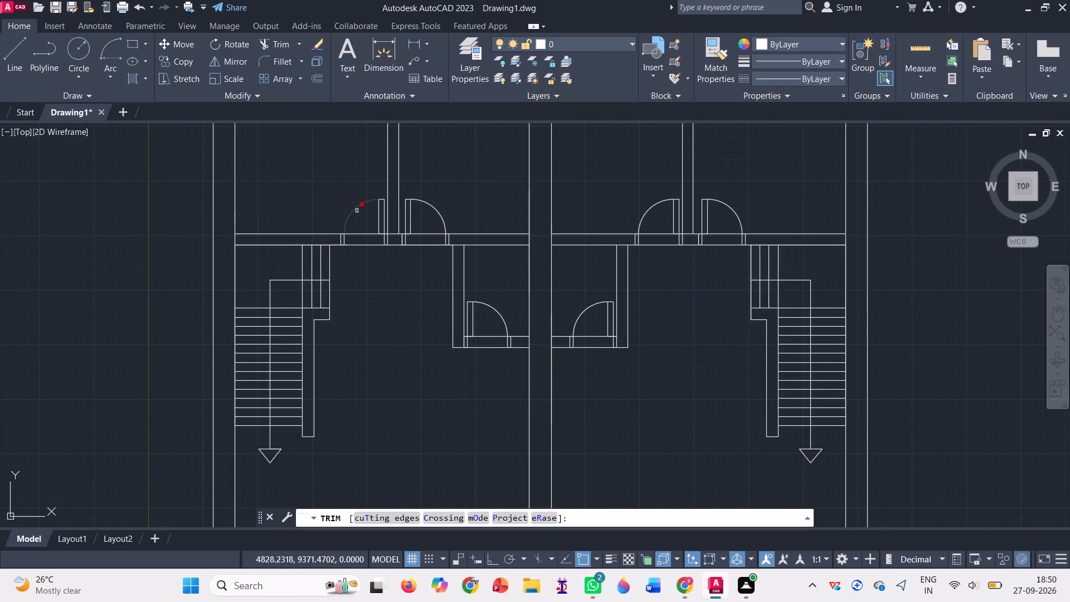
scroll(361, 219, up, 1)
drag(363, 225, 356, 281)
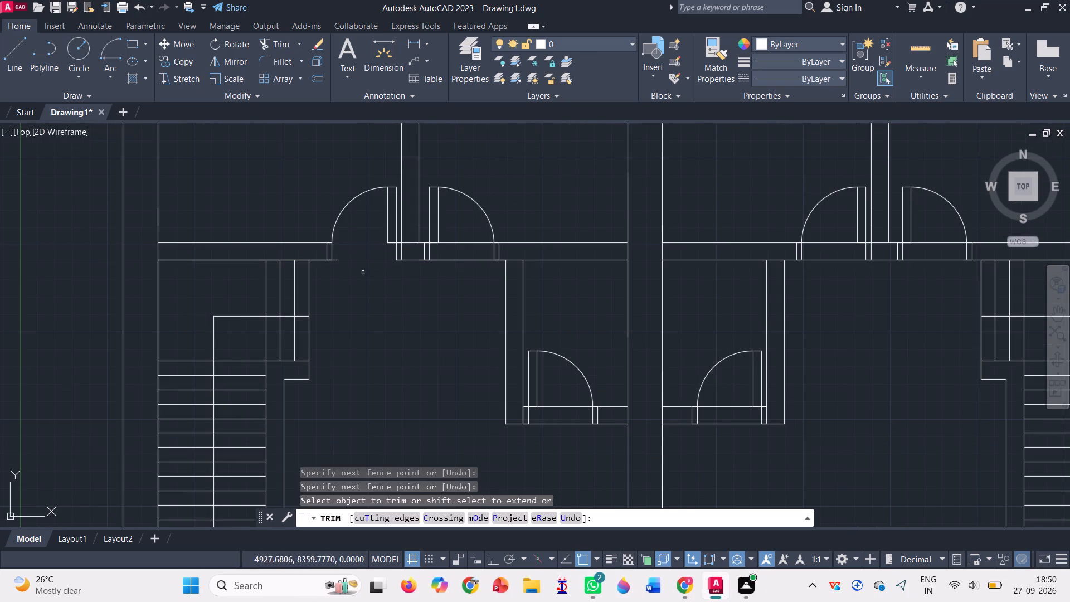
scroll(354, 255, up, 4)
drag(226, 265, 194, 324)
scroll(338, 295, down, 3)
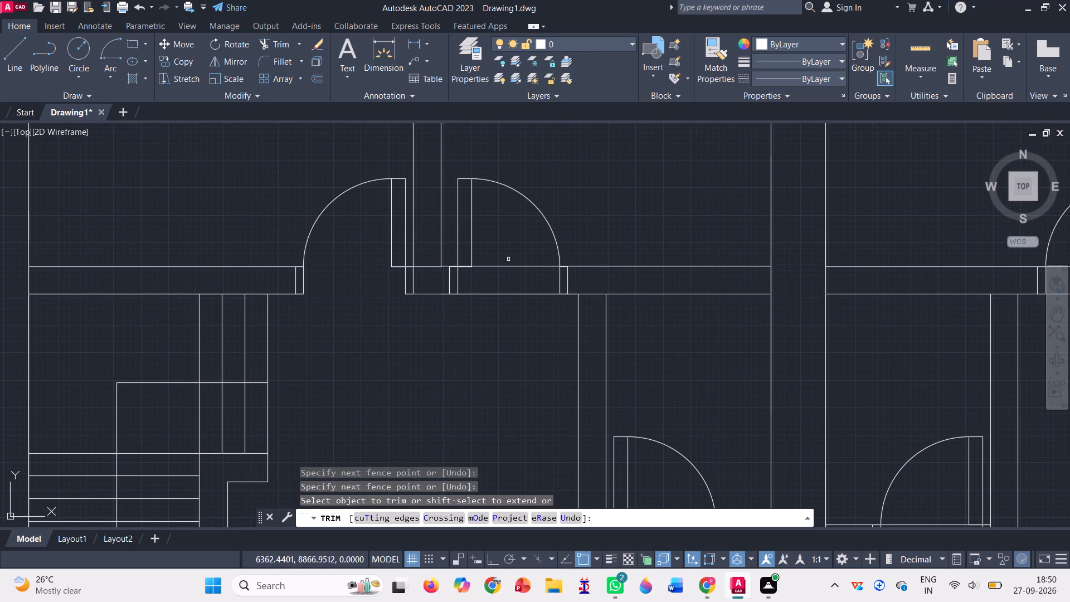
drag(507, 257, 487, 323)
scroll(492, 314, down, 3)
Trim the wall lines across the two door openings beside the right-hand upper partition.
scroll(704, 307, up, 2)
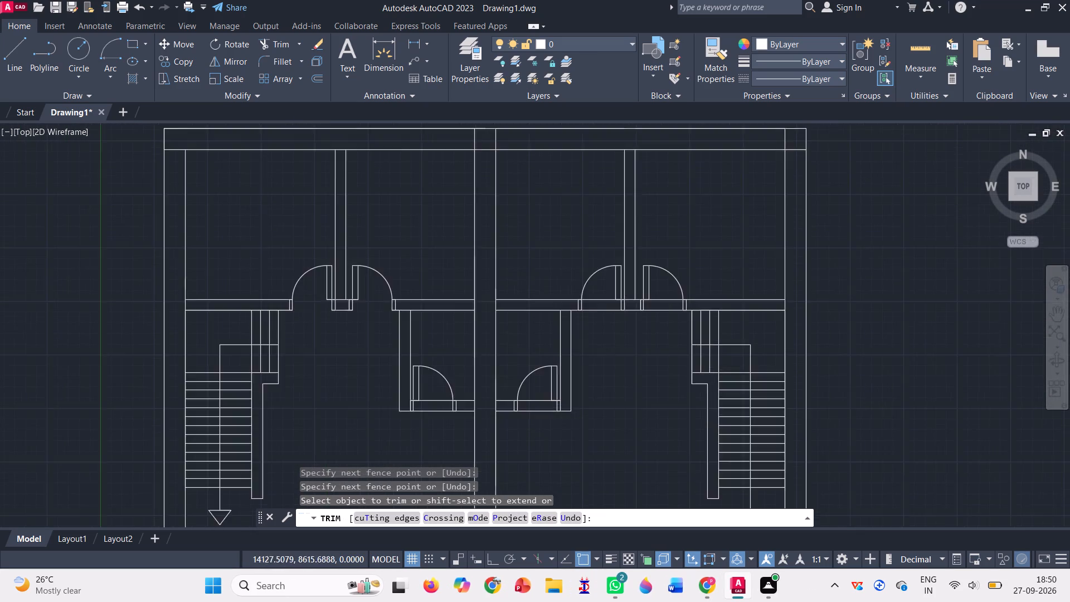
scroll(698, 309, up, 1)
drag(604, 267, 591, 318)
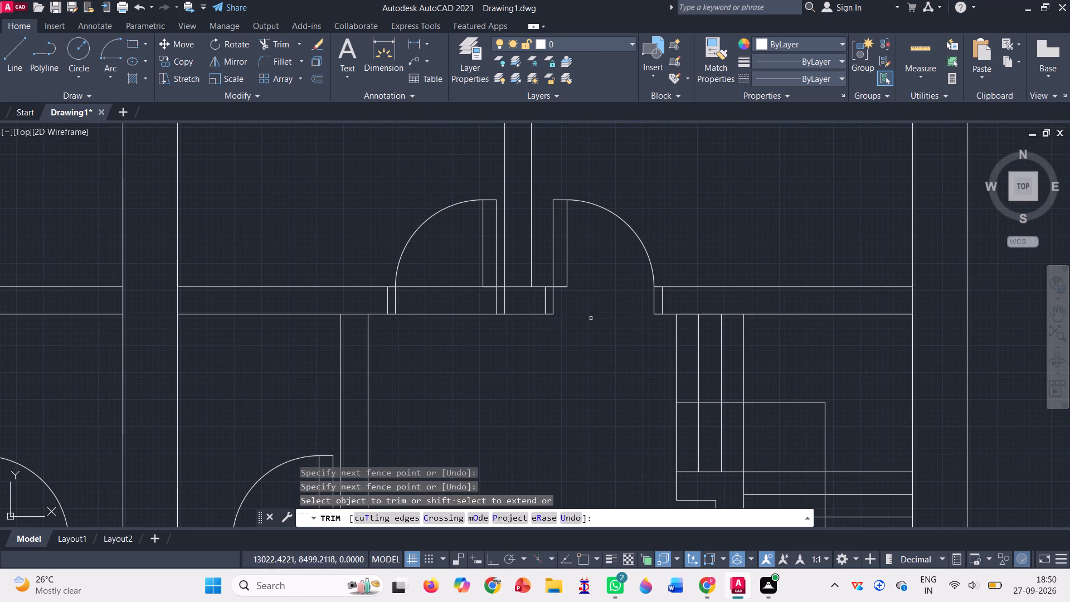
drag(434, 257, 427, 326)
scroll(433, 323, down, 3)
Trim the wall lines across the door openings of the two small rooms beside the central wall.
scroll(435, 322, up, 1)
scroll(346, 420, up, 2)
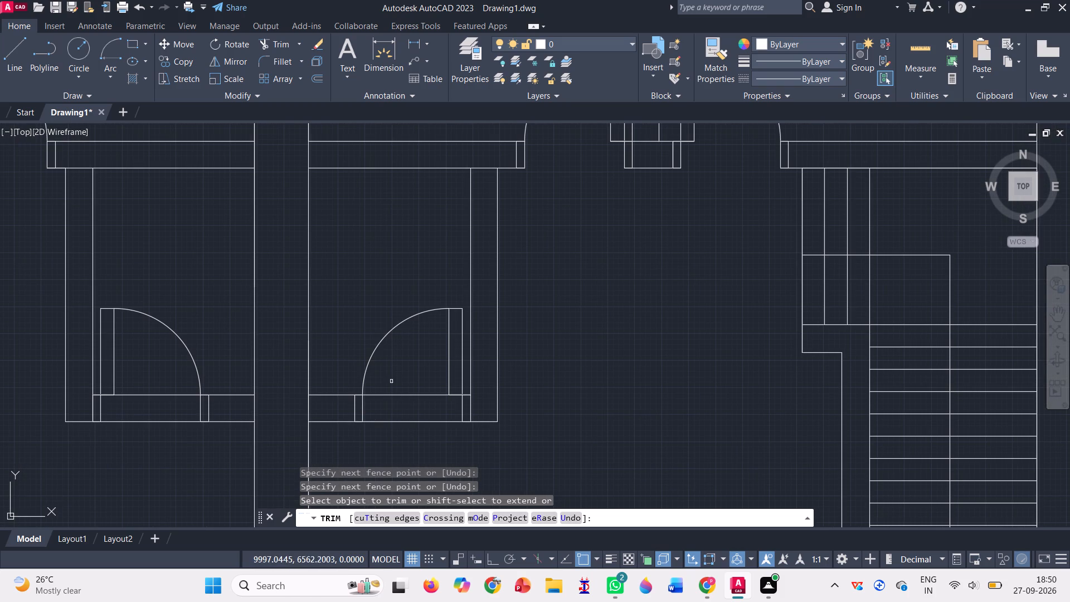
drag(390, 370, 384, 441)
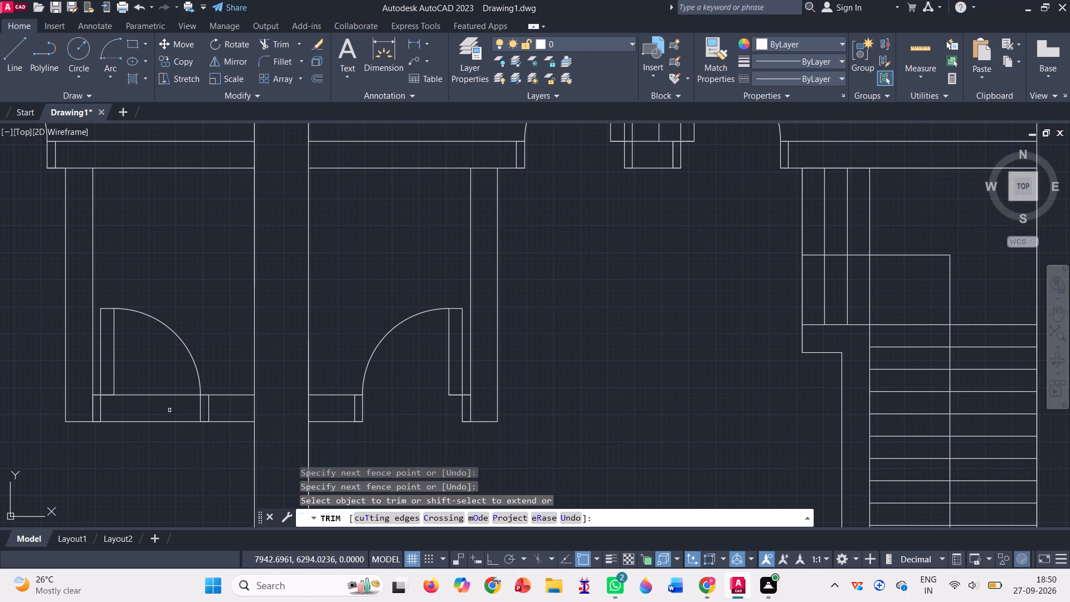
drag(168, 378, 150, 443)
scroll(407, 274, down, 2)
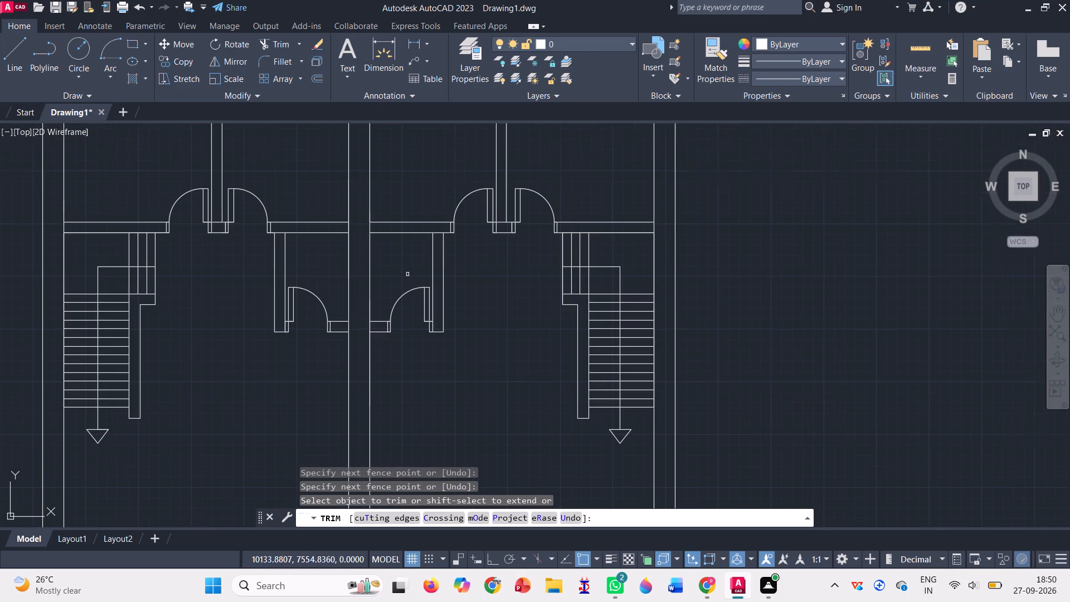
Trim the bottom outer wall lines across the two large entrance door openings.
scroll(450, 250, down, 1)
scroll(430, 454, up, 1)
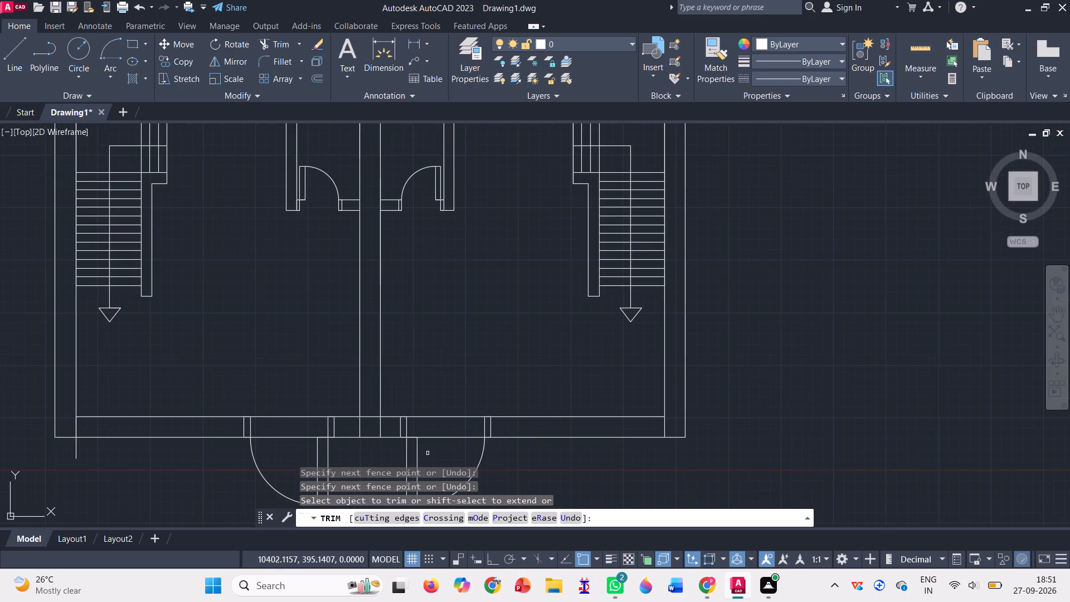
drag(442, 462, 476, 337)
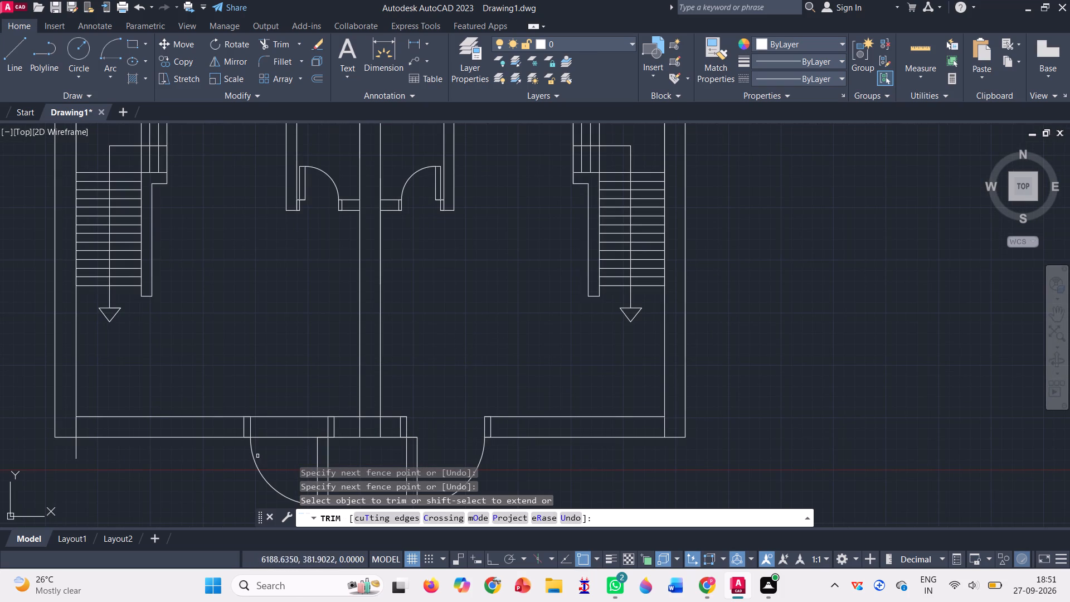
drag(290, 445, 311, 394)
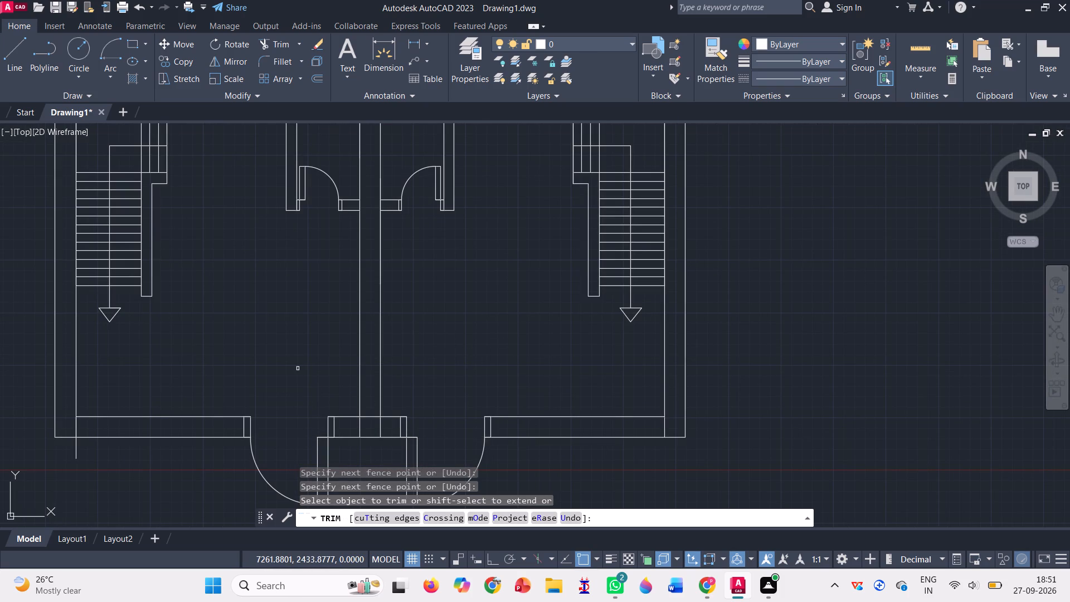
Trim the inner wall line that crosses through the outer wall's upper-left corner.
scroll(329, 407, down, 1)
scroll(557, 391, down, 1)
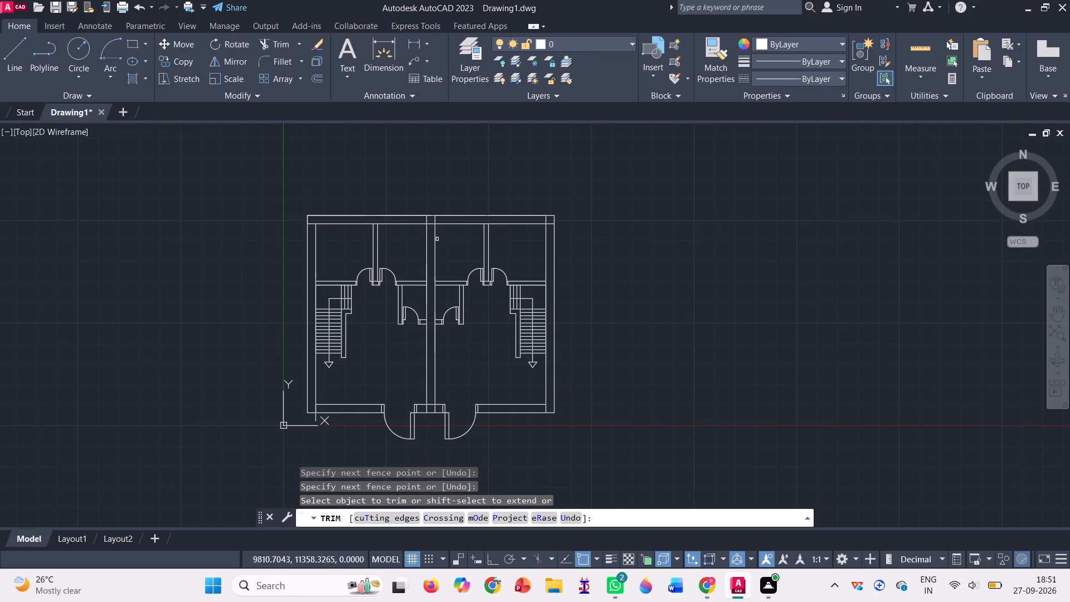
scroll(305, 234, up, 3)
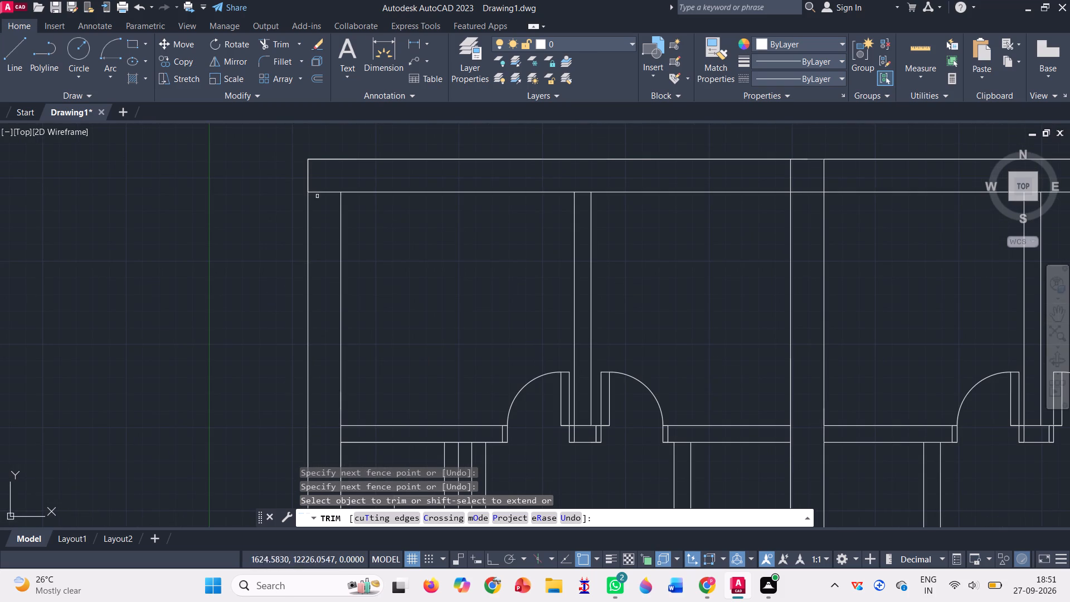
scroll(329, 185, up, 2)
drag(329, 185, 302, 238)
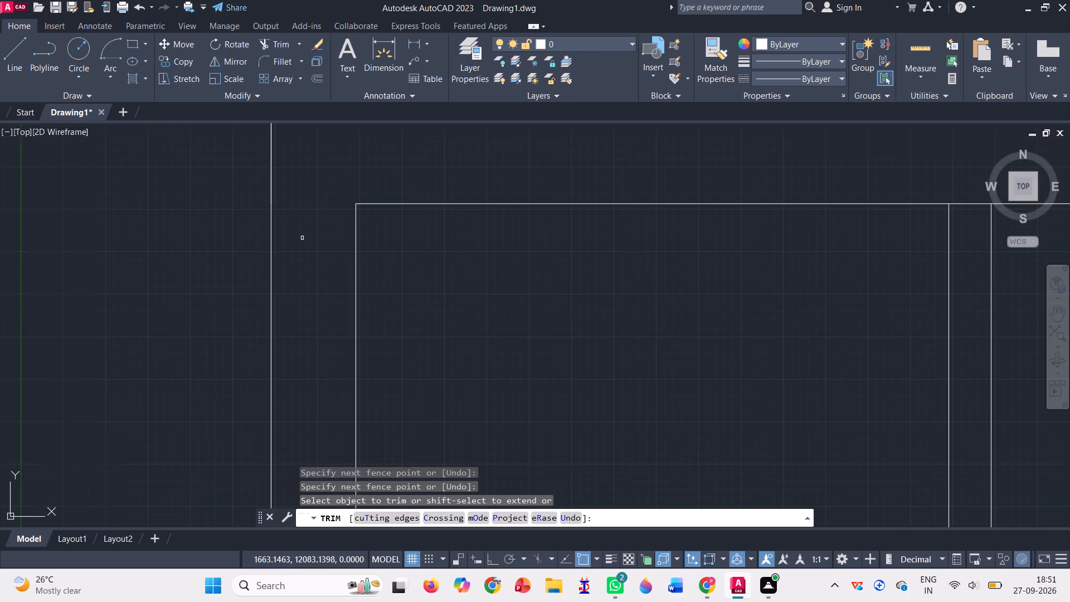
Trim the top outer wall's inner line across the end of the left-hand upper partition.
scroll(302, 238, down, 1)
scroll(722, 221, up, 4)
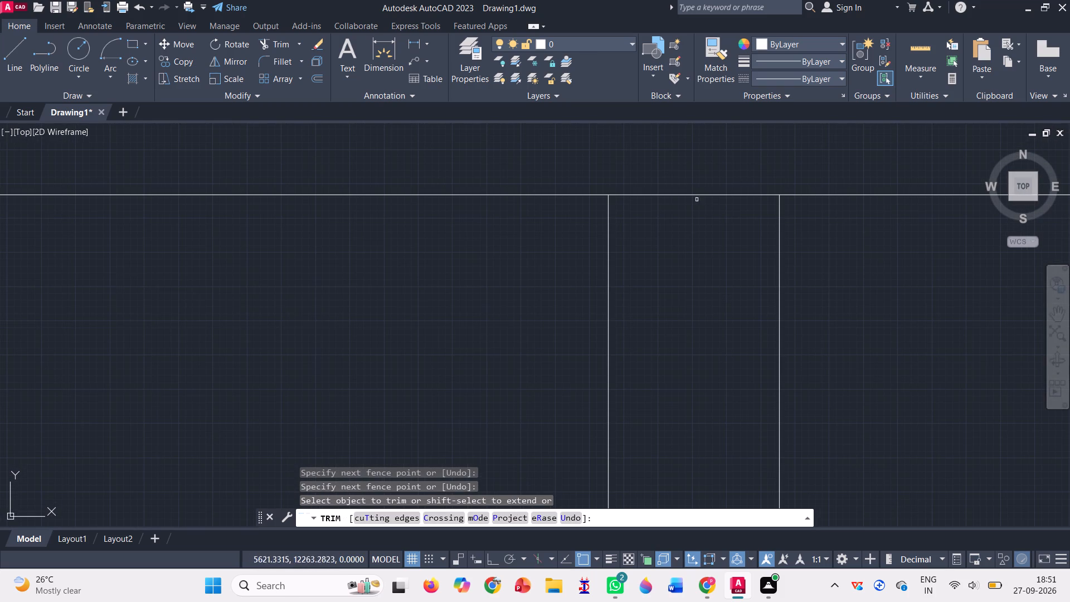
drag(682, 162, 668, 214)
scroll(668, 213, down, 4)
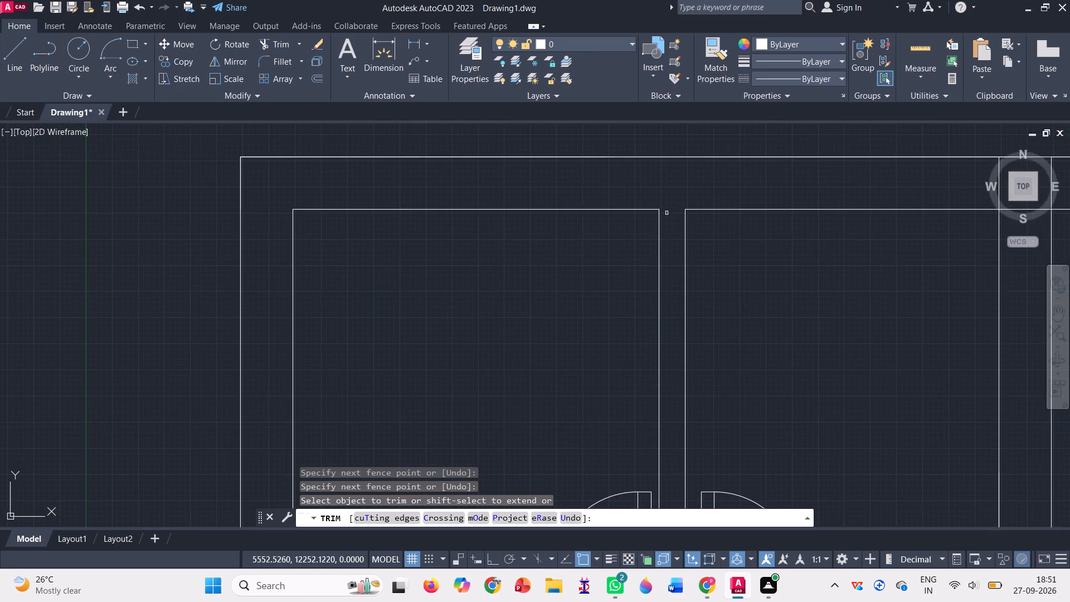
Trim the central wall lines inside the top outer wall and the inner wall line across the central wall.
scroll(665, 215, down, 3)
scroll(770, 197, up, 4)
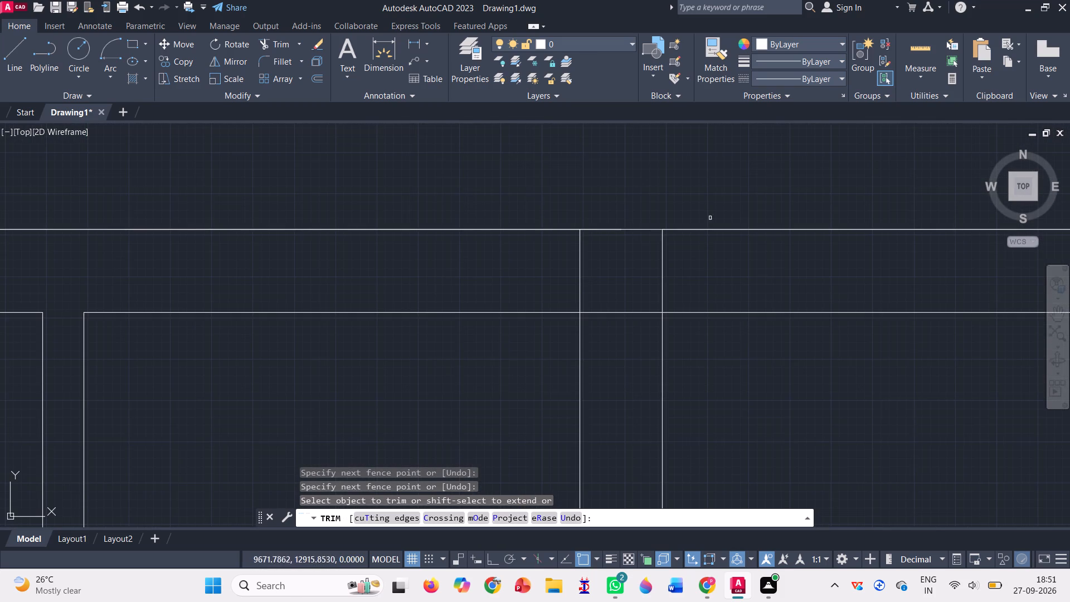
drag(548, 257, 683, 265)
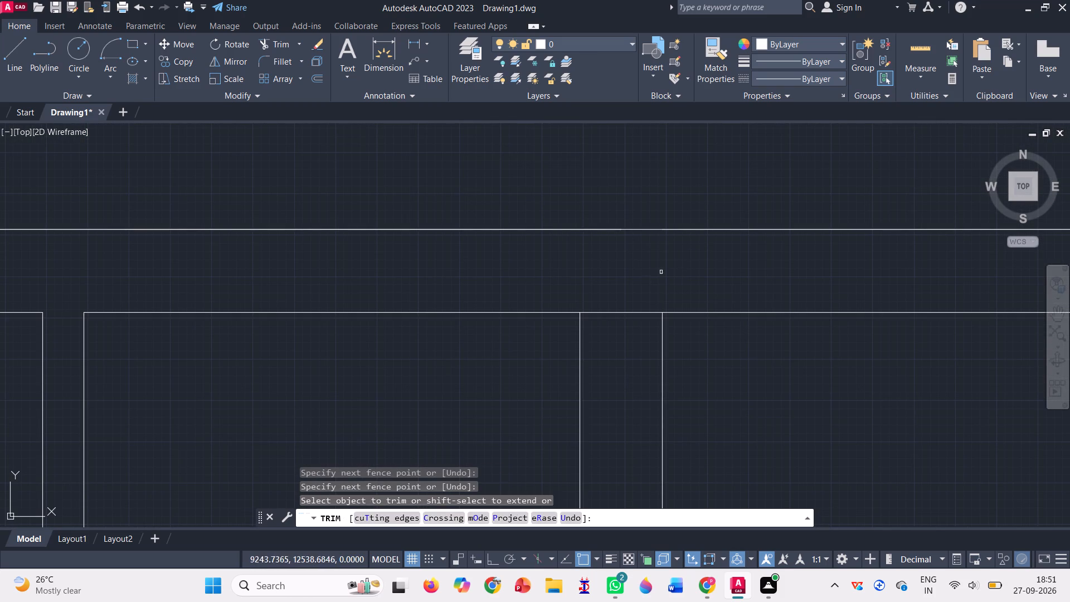
drag(631, 298, 603, 371)
scroll(596, 332, down, 4)
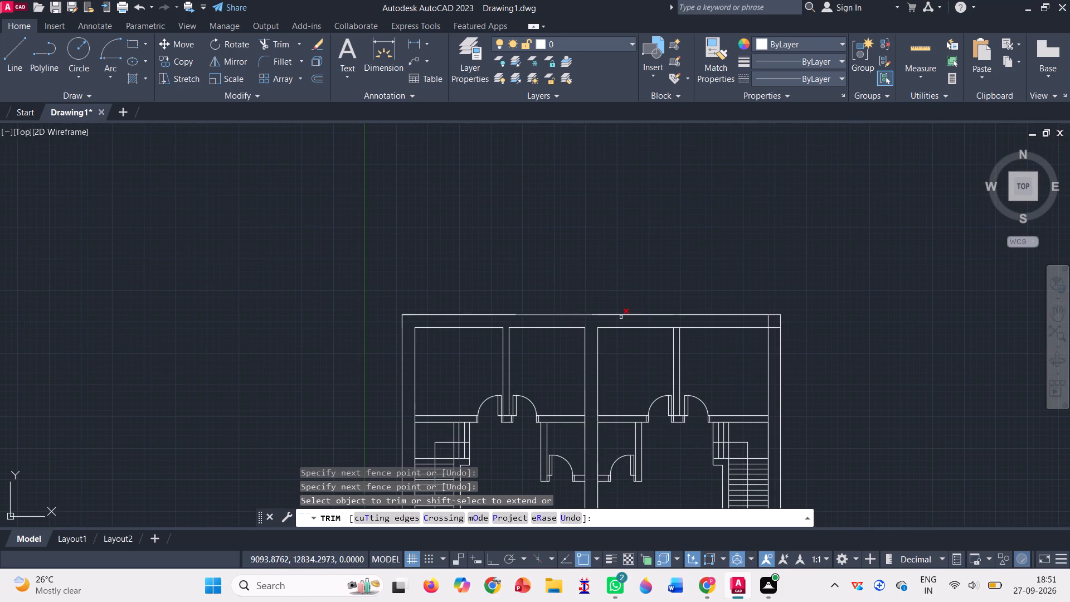
Trim the top outer wall's inner line across the end of the right-hand upper partition.
scroll(694, 337, up, 5)
drag(468, 230, 470, 276)
scroll(482, 219, down, 3)
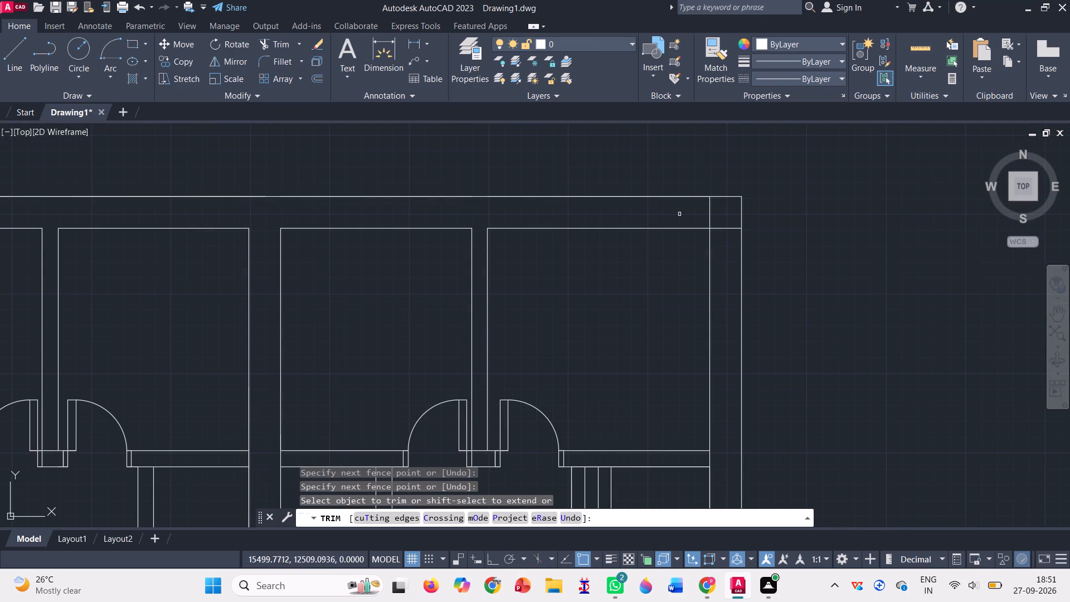
Trim the inner wall lines that cross through the outer wall's upper-right corner.
scroll(723, 217, up, 2)
drag(660, 203, 716, 222)
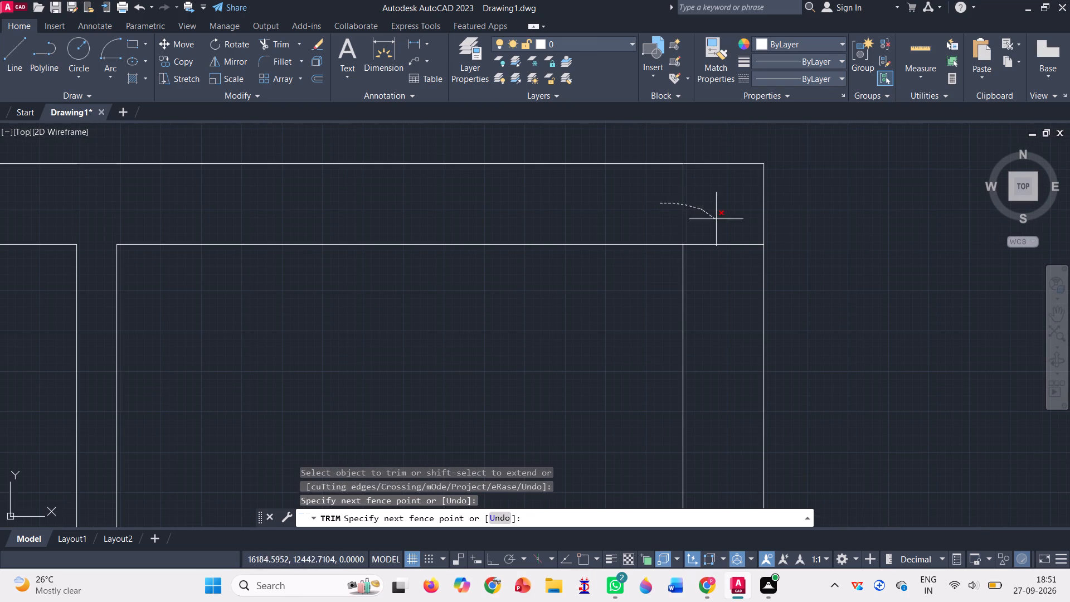
drag(716, 222, 720, 274)
scroll(722, 261, down, 4)
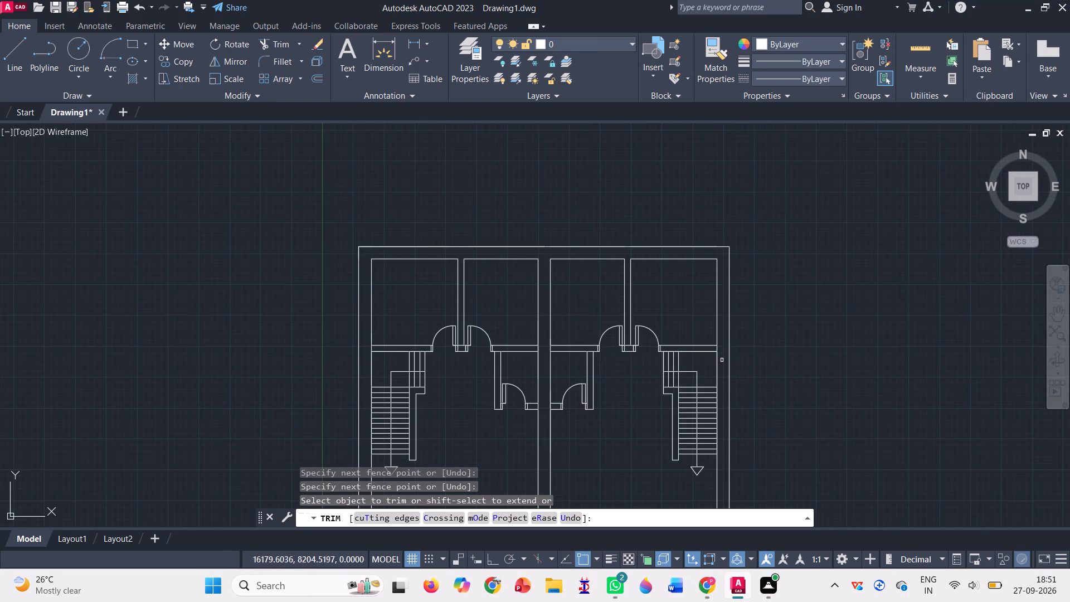
Trim the right outer wall's inner line across the end of the horizontal partition above the staircase.
scroll(722, 360, up, 3)
scroll(701, 315, up, 2)
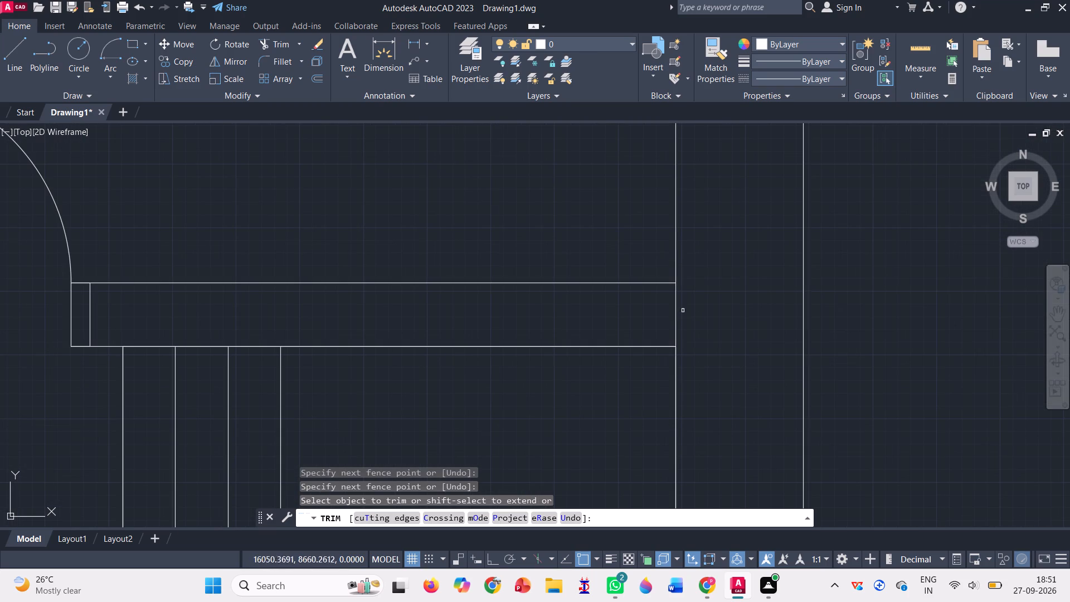
click(674, 315)
scroll(698, 308, down, 4)
Trim the horizontal line between the two faces of the right-hand upper partition at its lower end.
scroll(698, 308, up, 1)
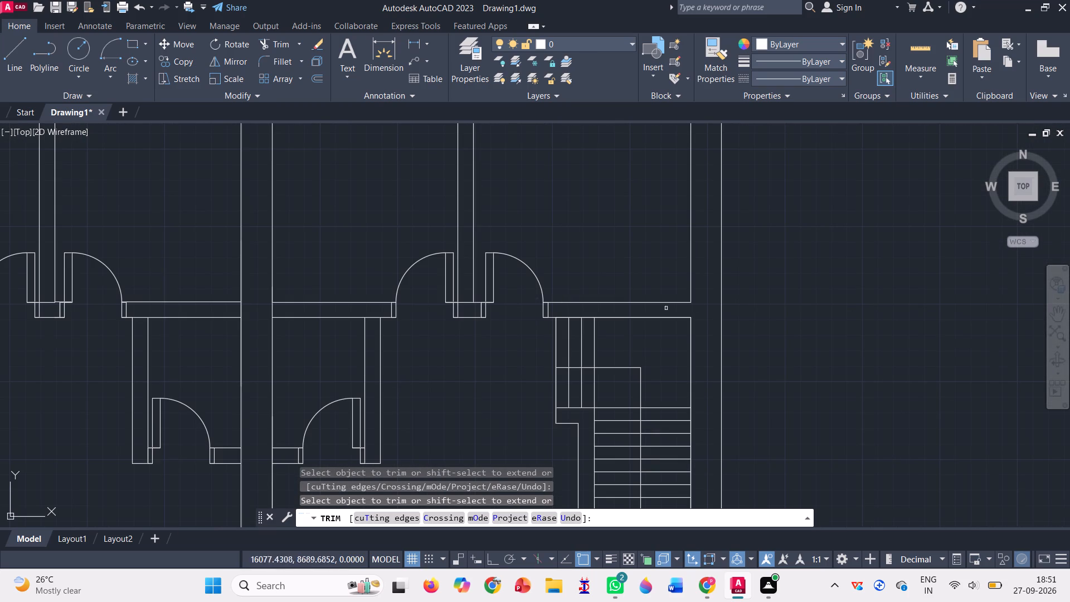
scroll(465, 308, up, 1)
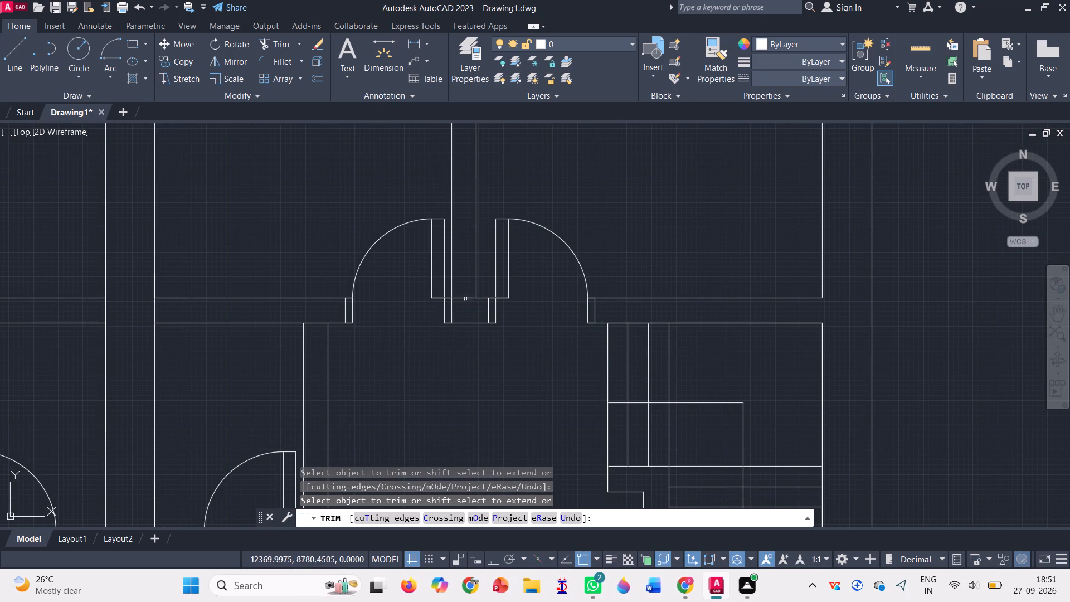
drag(469, 285, 469, 305)
scroll(471, 293, down, 3)
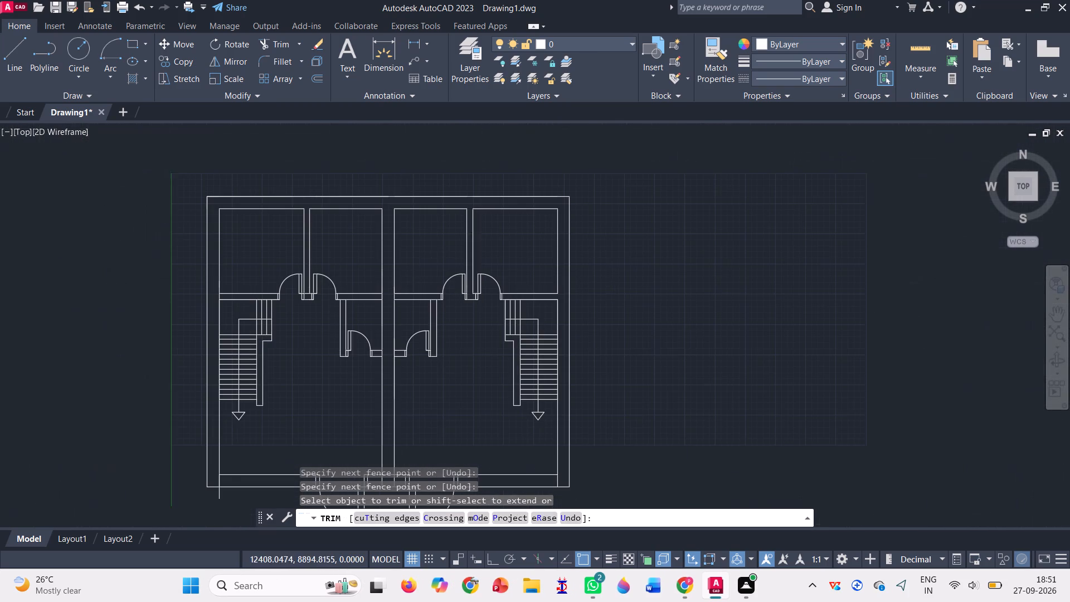
scroll(386, 288, up, 3)
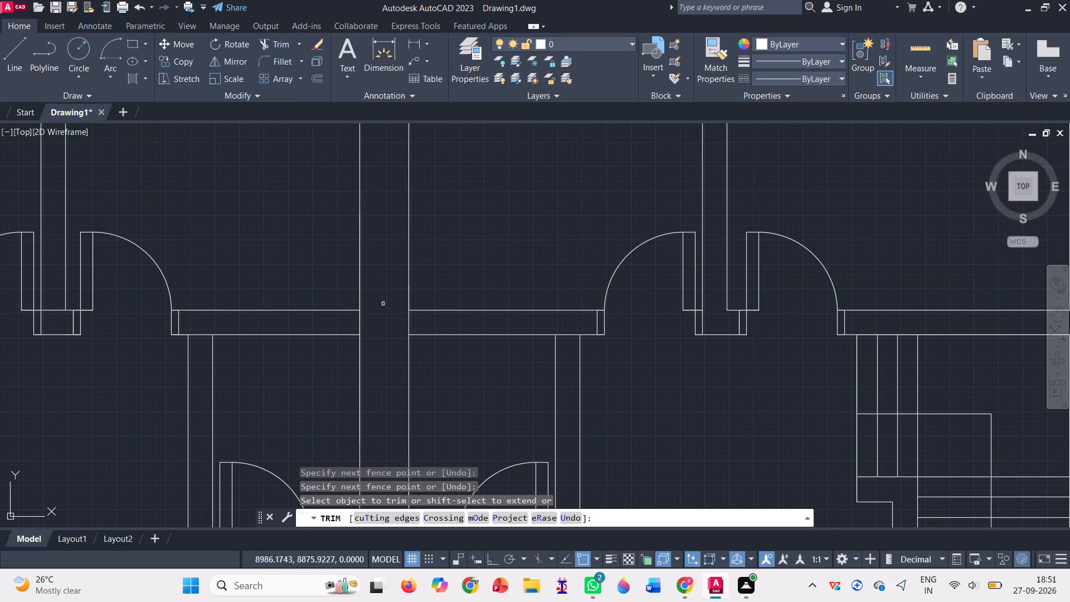
Trim both faces of the central wall across the ends of the horizontal partitions that meet it.
scroll(378, 316, up, 1)
drag(328, 328, 424, 322)
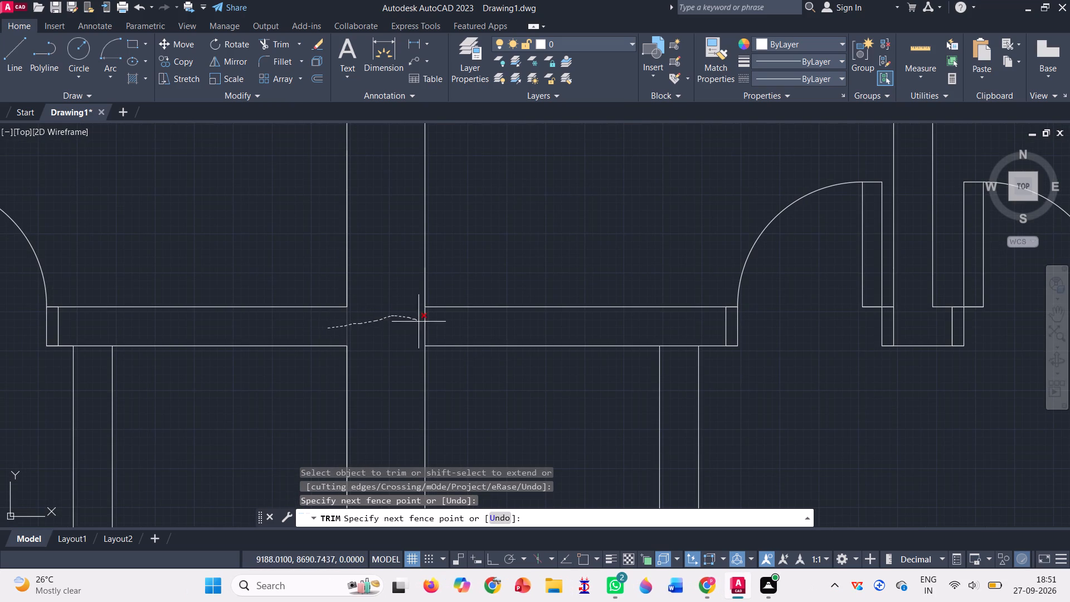
drag(424, 322, 440, 325)
scroll(451, 313, down, 4)
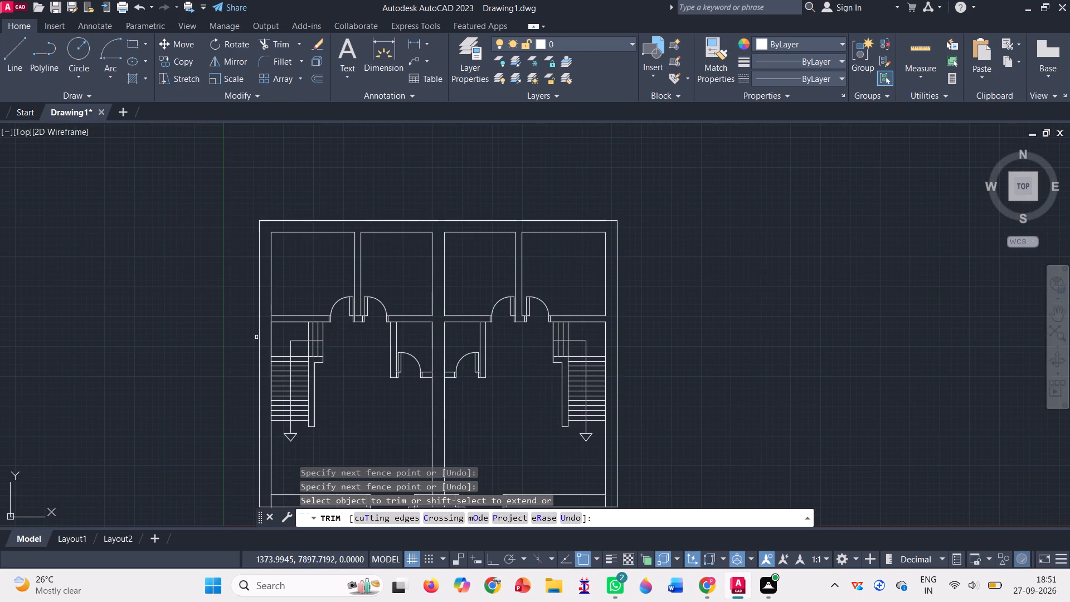
Trim the left outer wall's inner line across the end of the horizontal partition above the staircase.
scroll(256, 336, up, 3)
drag(295, 283, 319, 285)
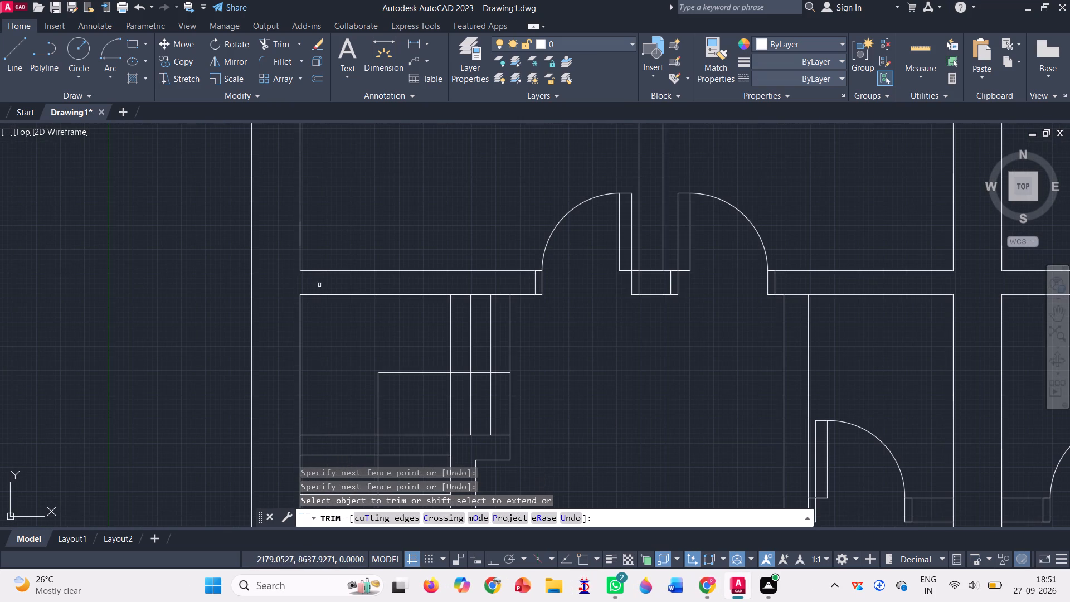
scroll(463, 248, down, 3)
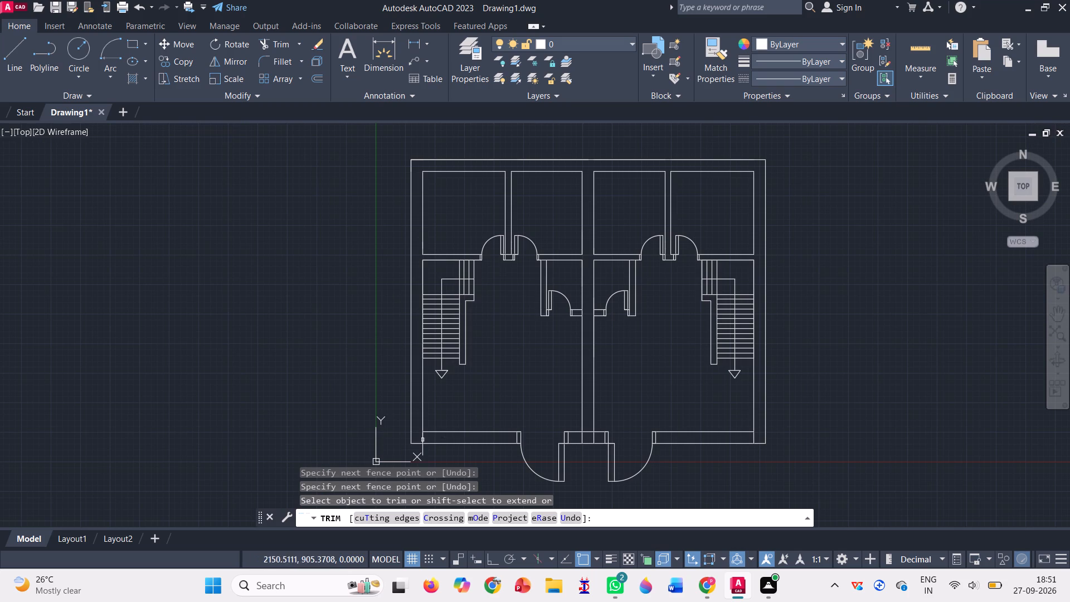
Trim the inner wall lines crossing the outer wall's lower-left corner, including the stub extending below the outer line.
scroll(415, 443, up, 4)
drag(436, 402, 477, 411)
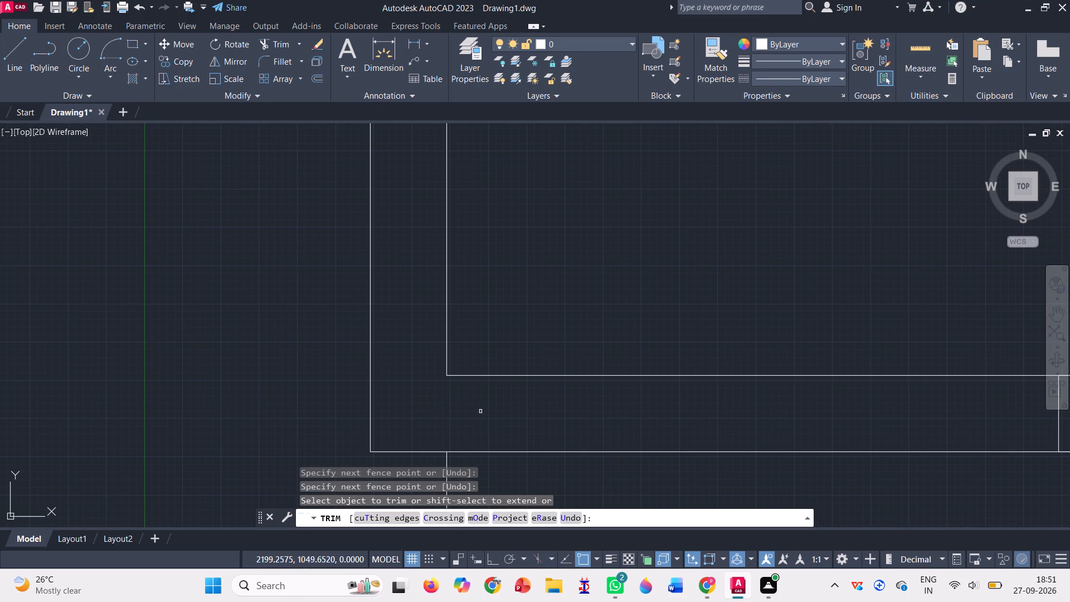
scroll(479, 412, down, 3)
scroll(469, 424, up, 1)
drag(466, 439, 475, 435)
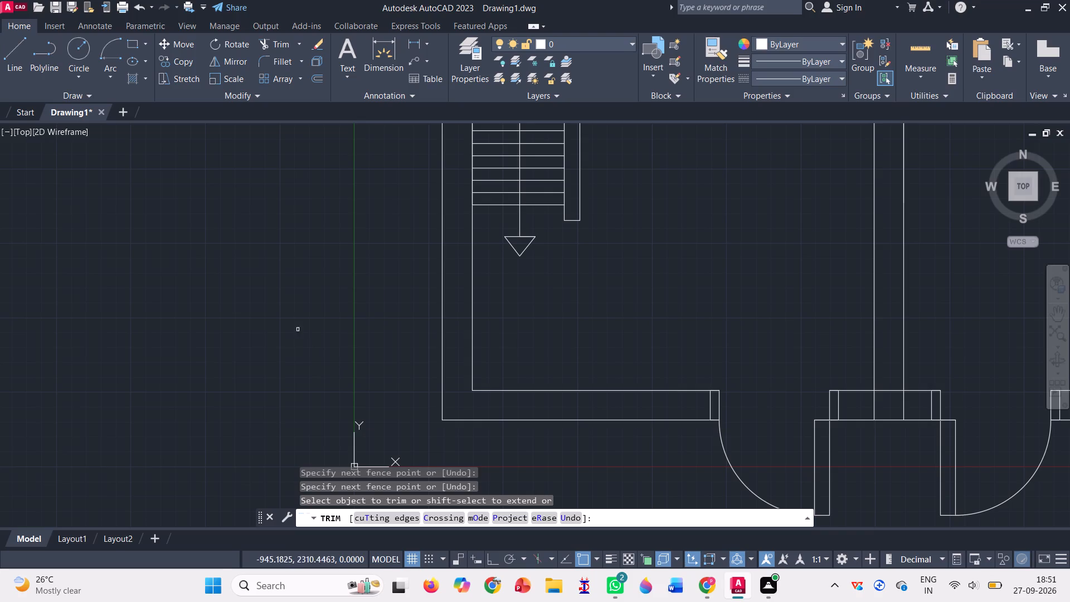
scroll(298, 315, down, 4)
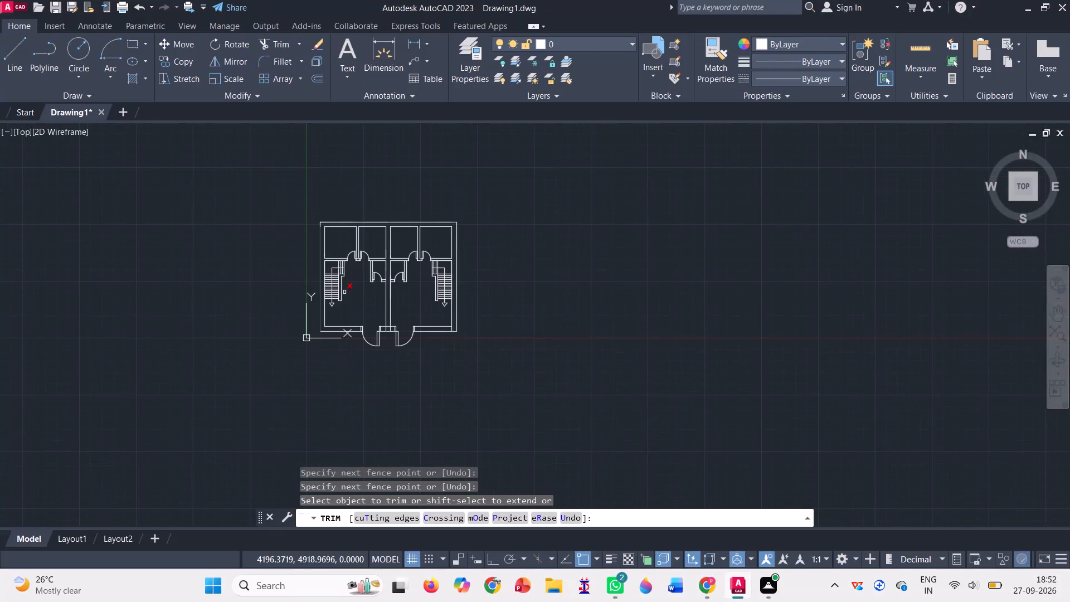
Trim the crossing lines where the central wall meets the bottom outer wall between the two entrance doors.
scroll(373, 317, up, 4)
scroll(421, 362, up, 2)
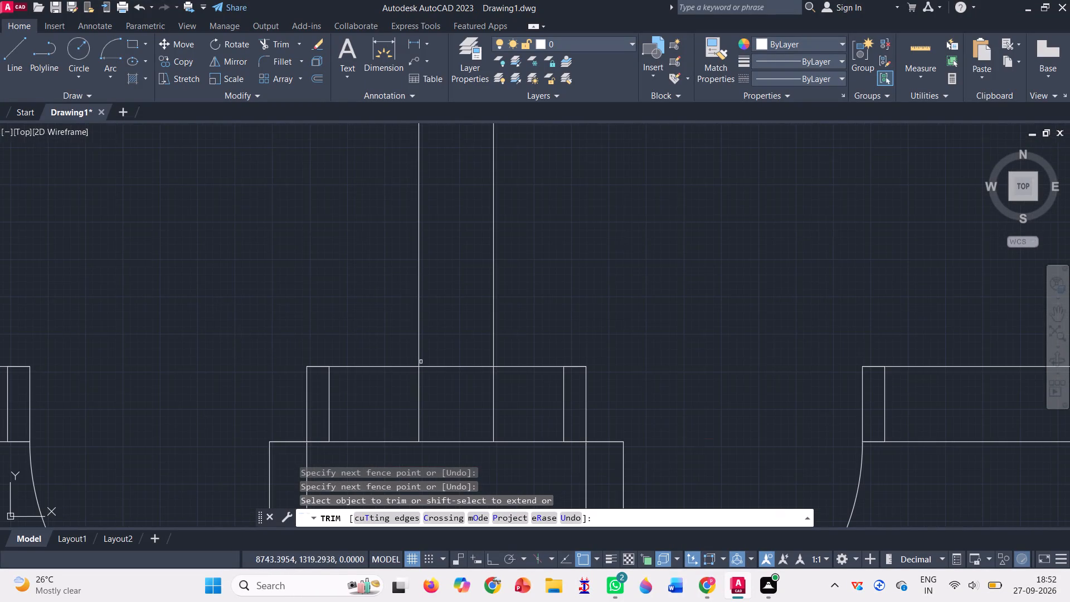
drag(403, 396, 468, 383)
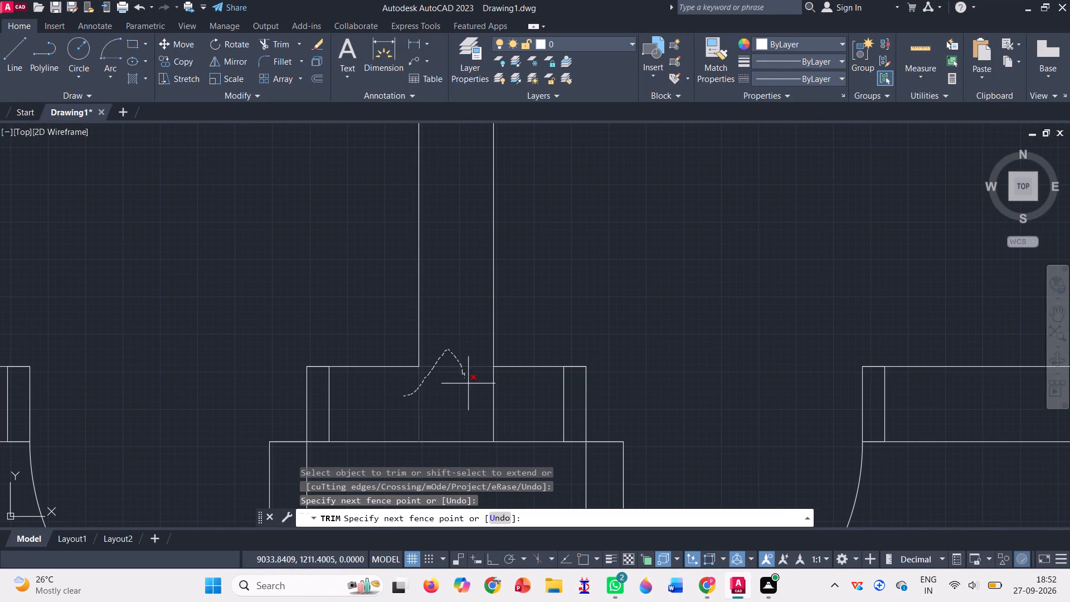
drag(468, 383, 515, 391)
scroll(491, 389, down, 3)
scroll(532, 152, down, 2)
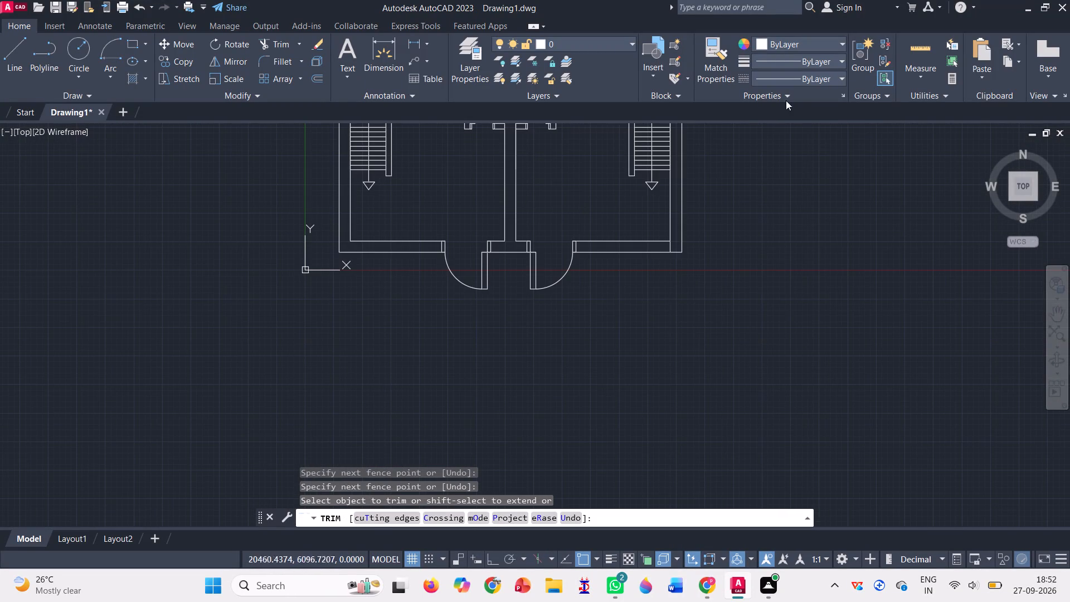
Trim the right outer wall's inner line through the lower-right corner and finish trimming.
scroll(672, 236, up, 3)
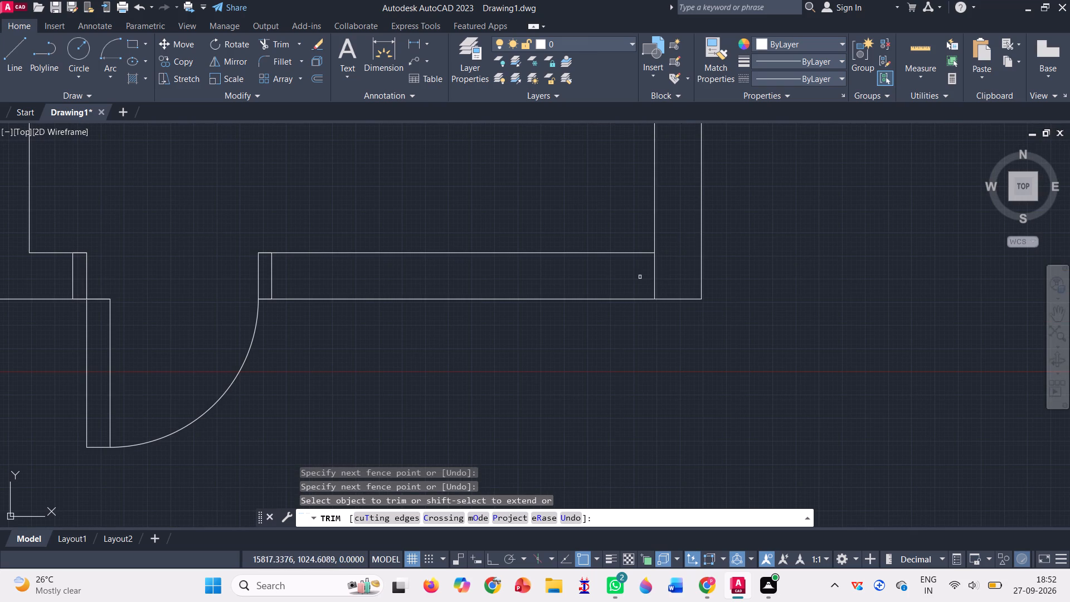
drag(638, 277, 669, 274)
scroll(673, 269, down, 3)
scroll(702, 319, down, 3)
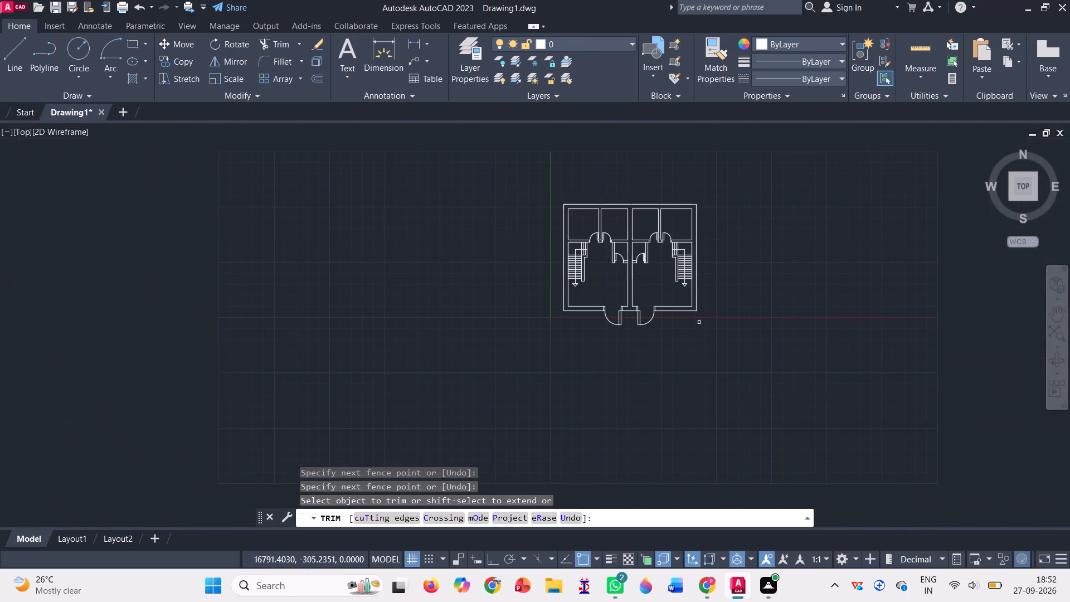
scroll(712, 226, up, 2)
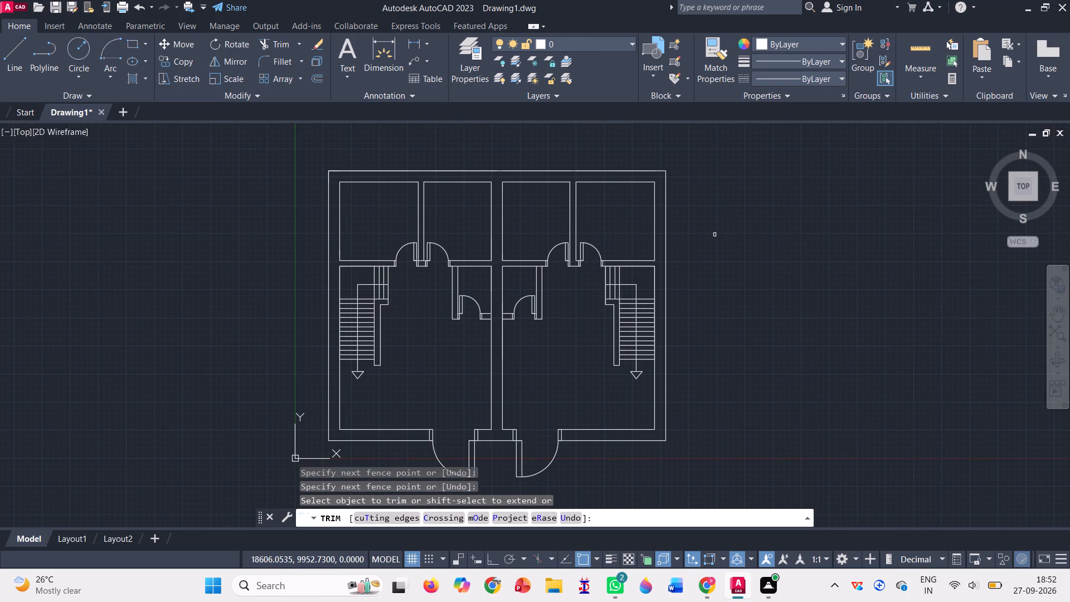
key(Return)
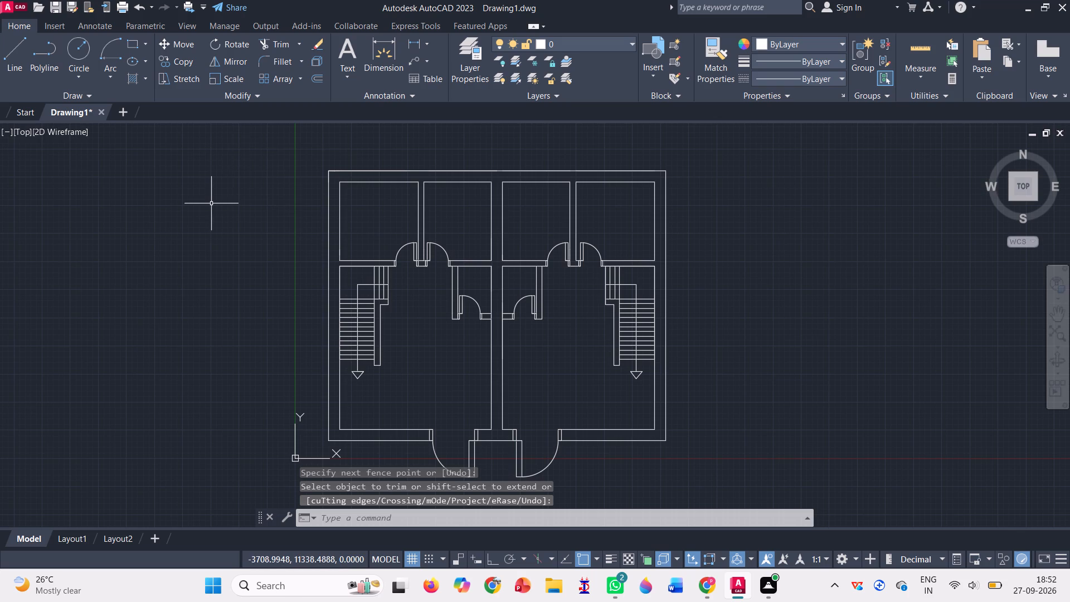
Insert the Range-Oven - 30 in top block from DesignCenter's Kitchens.dwg at scale 1 and rotation 0, left of the floor plan.
key(ctrl+2)
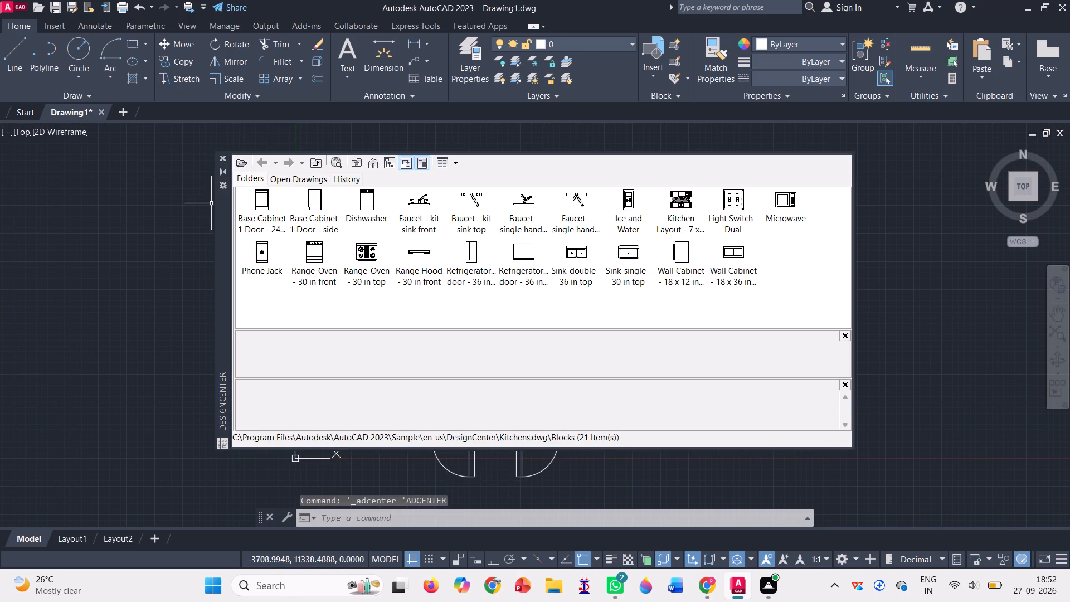
click(364, 249)
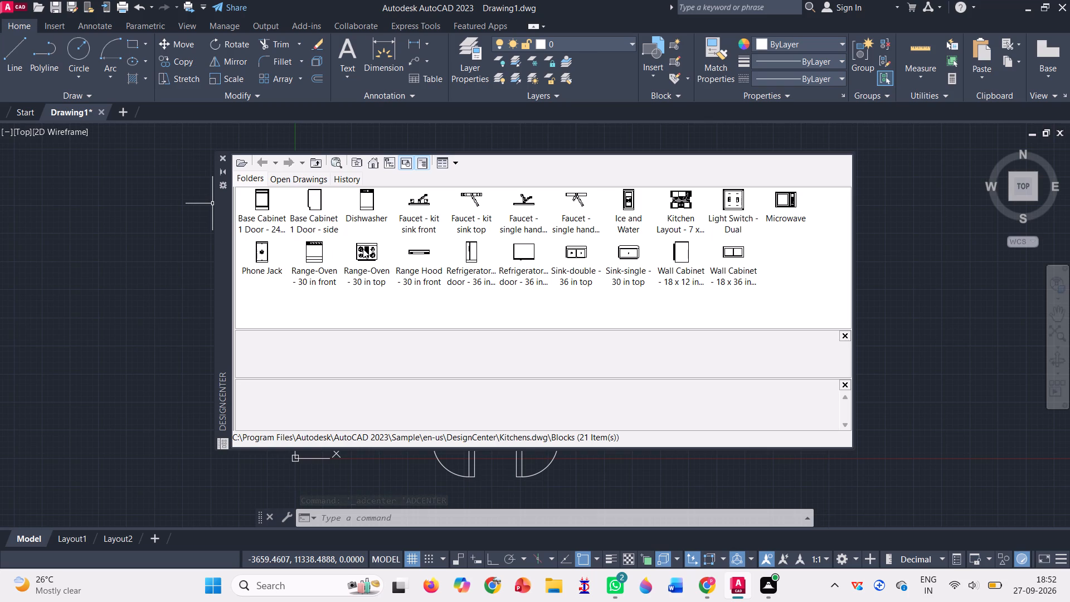
double_click(359, 247)
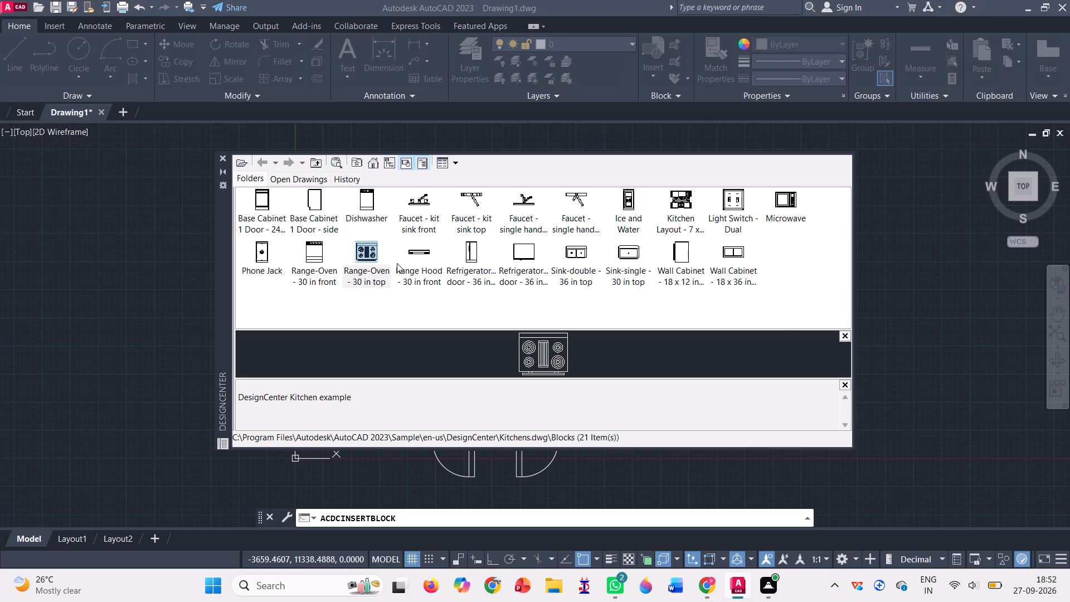
click(625, 383)
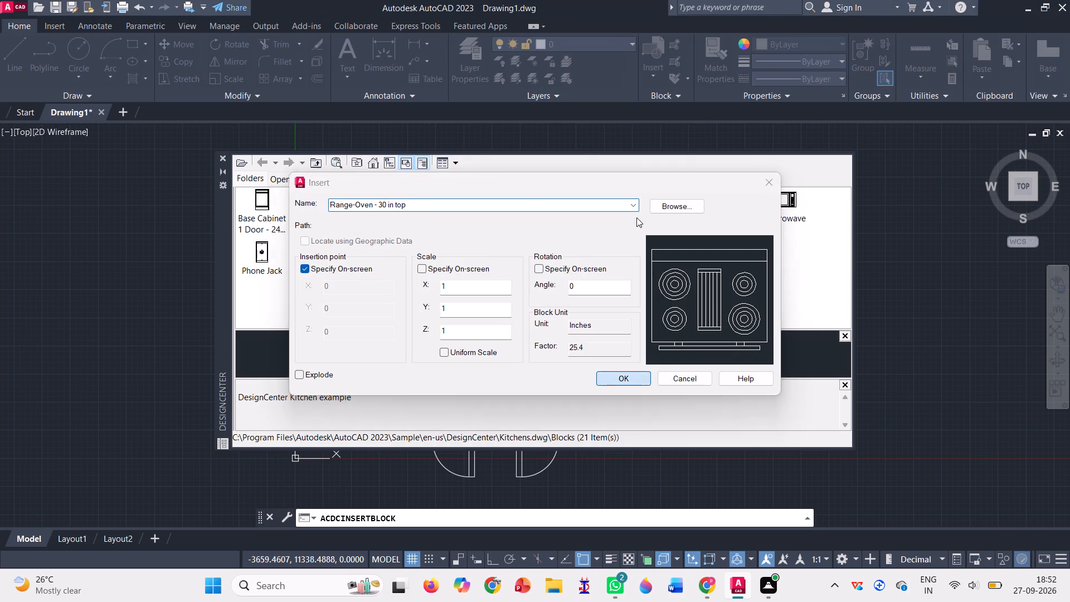
click(179, 257)
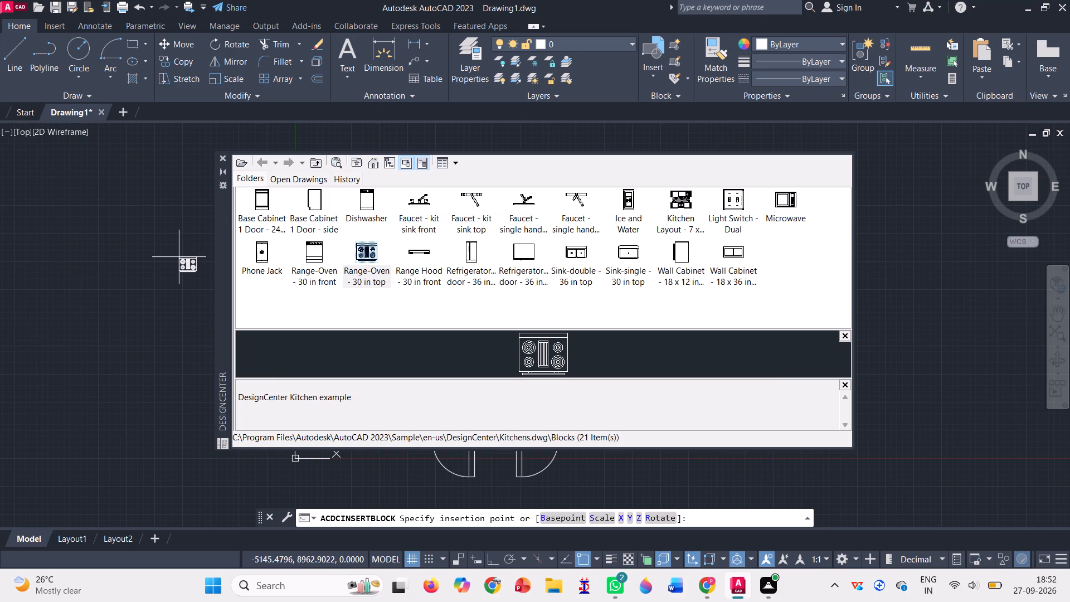
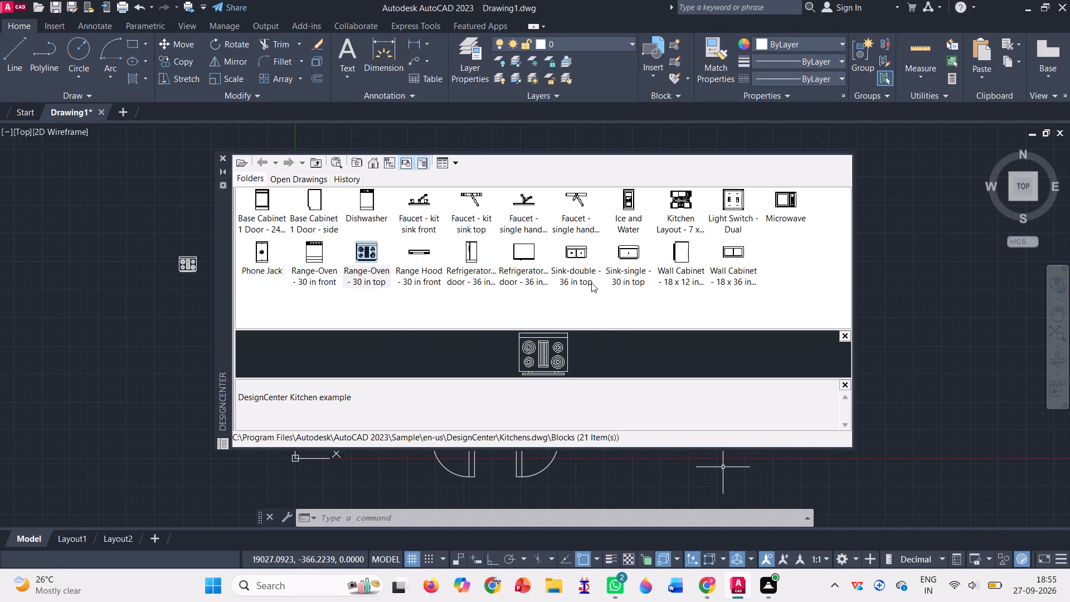
Insert the Sink-single - 30 in top block at scale 1 just below the range-oven block.
double_click(634, 253)
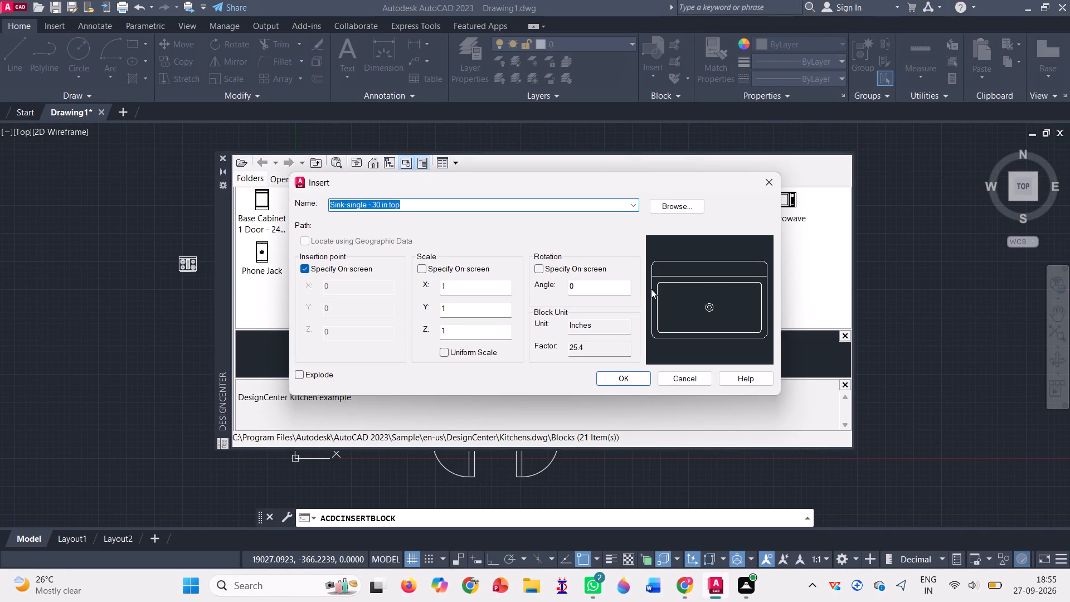
click(631, 375)
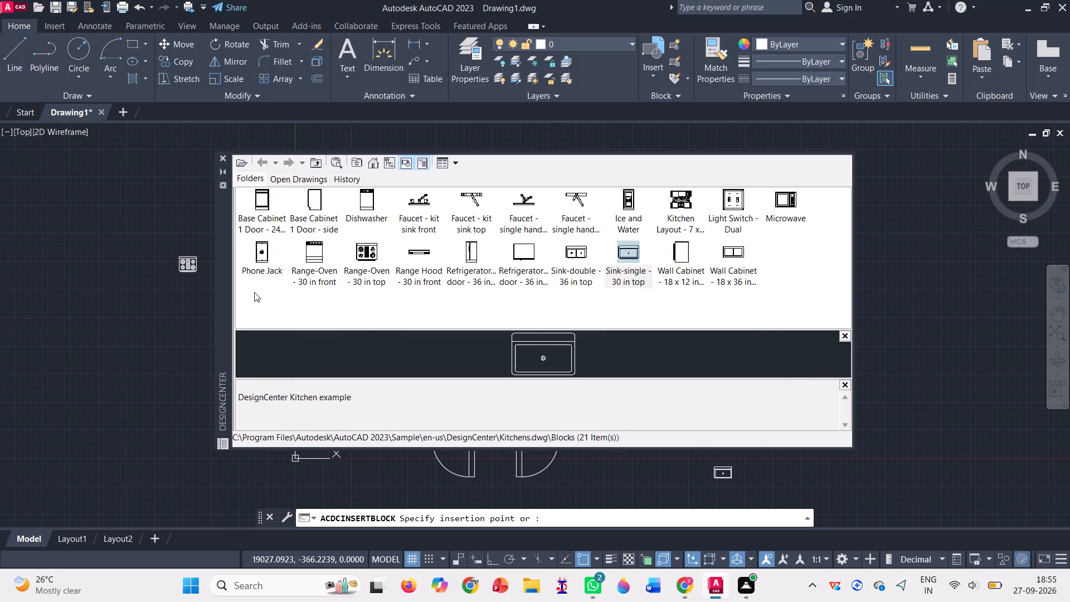
click(190, 304)
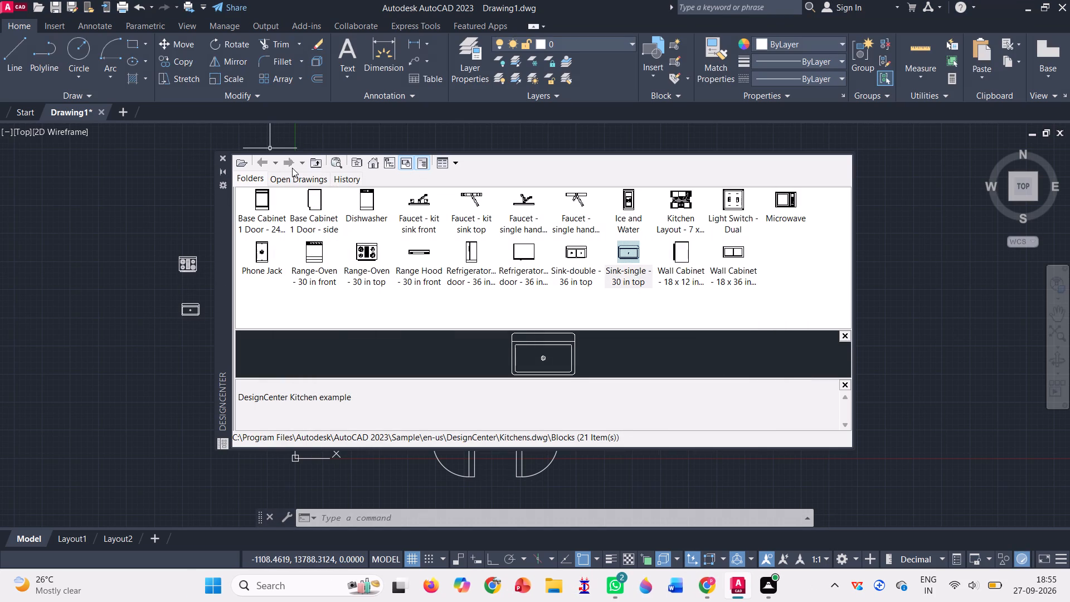
Insert the Bed - Queen block from the Home - Space Planner sample drawing at scale 1, above the range-oven block.
click(371, 169)
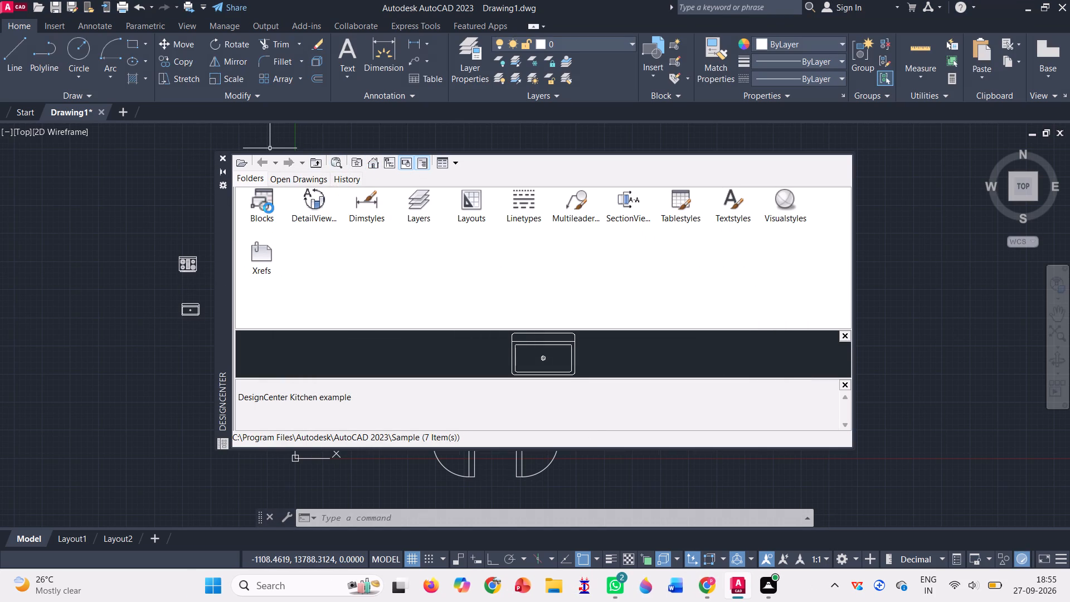
double_click(360, 201)
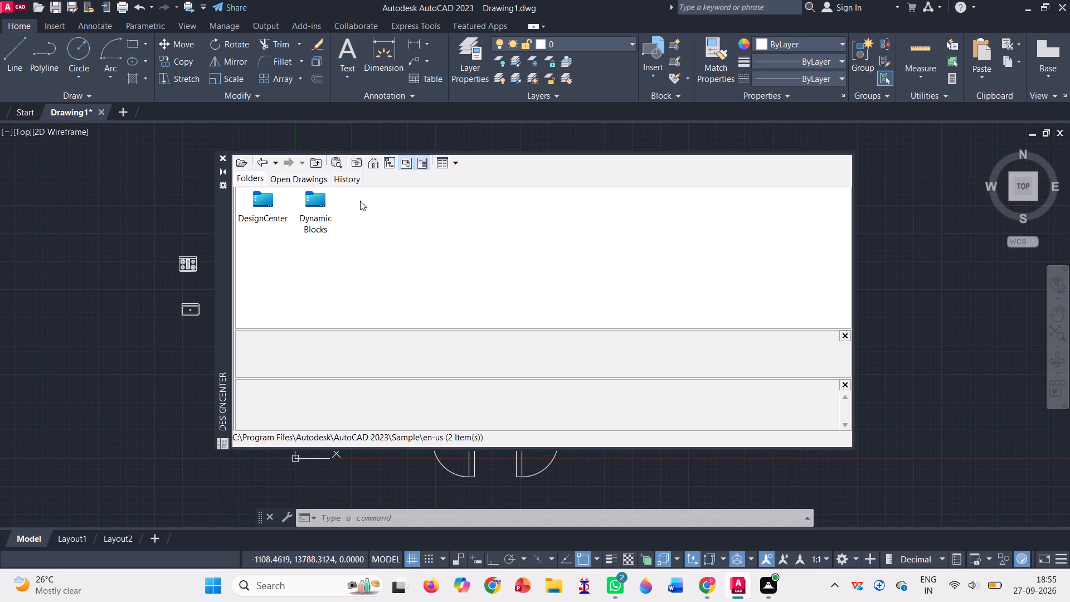
double_click(265, 196)
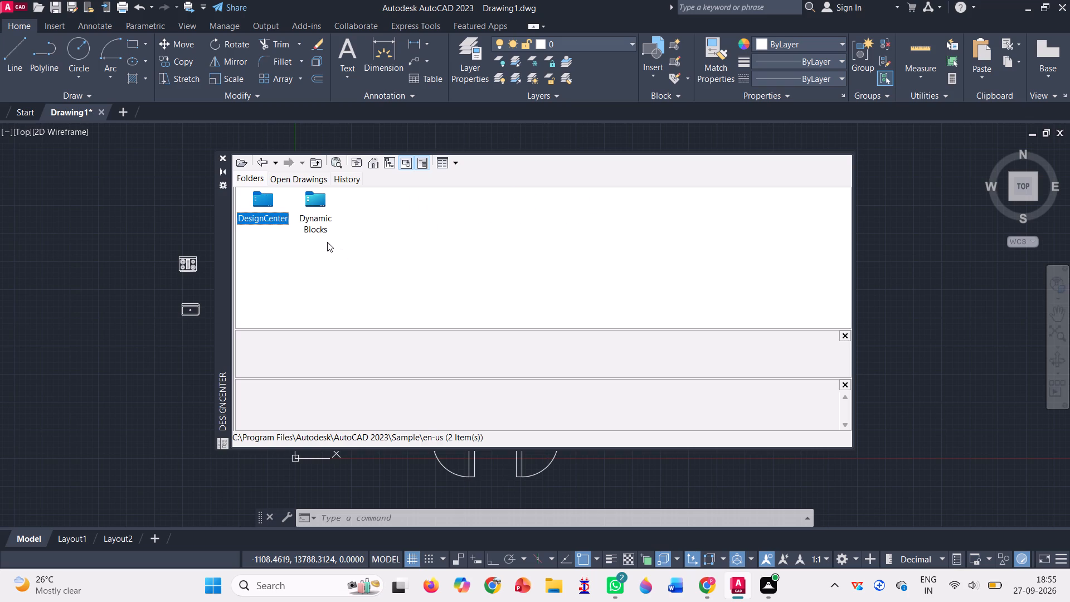
double_click(262, 201)
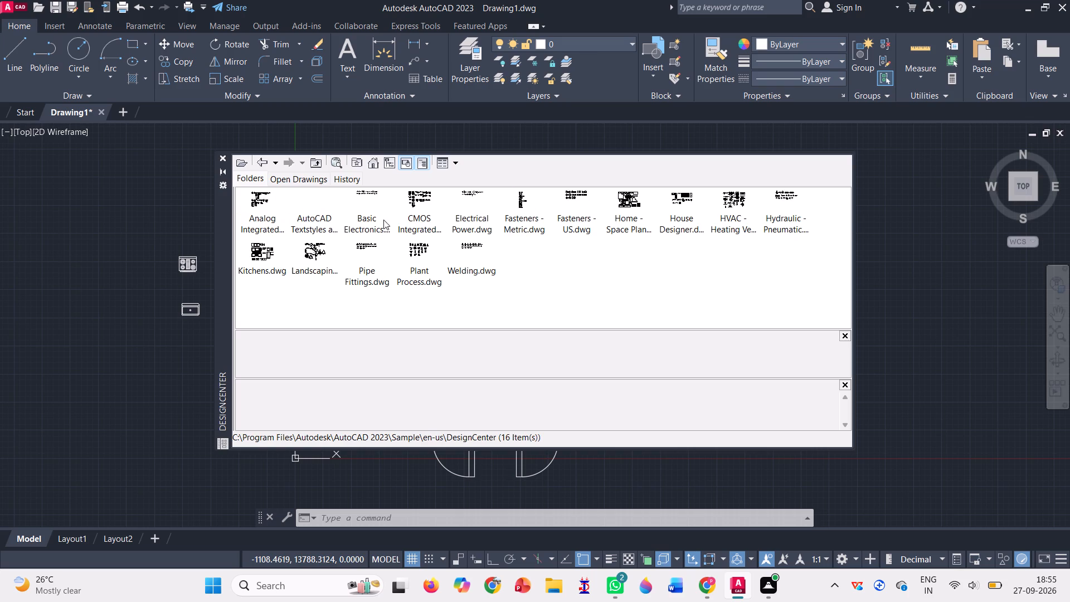
double_click(638, 201)
double_click(259, 193)
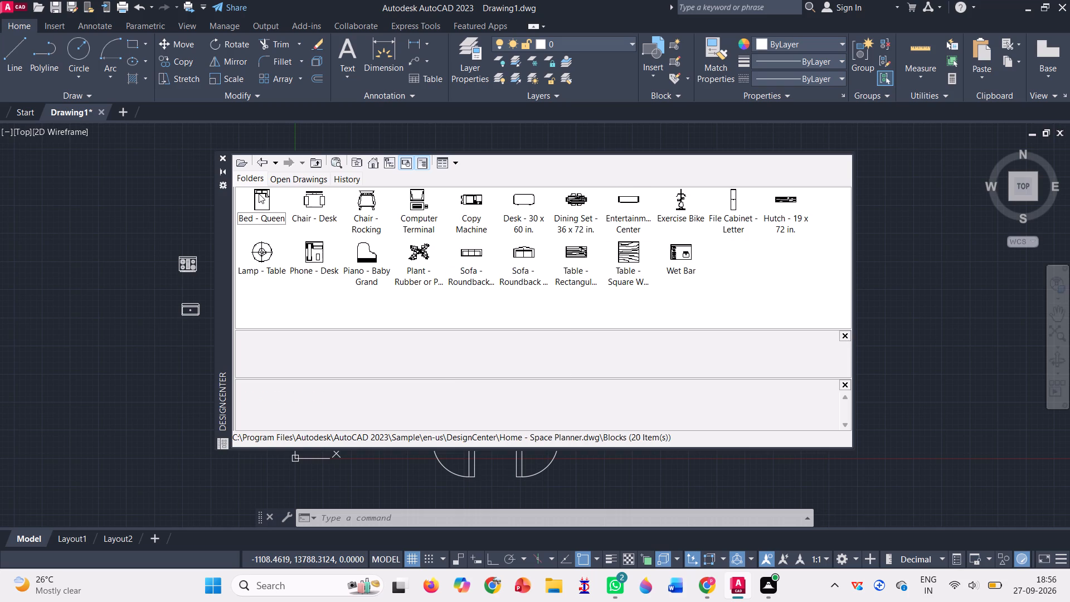
double_click(271, 206)
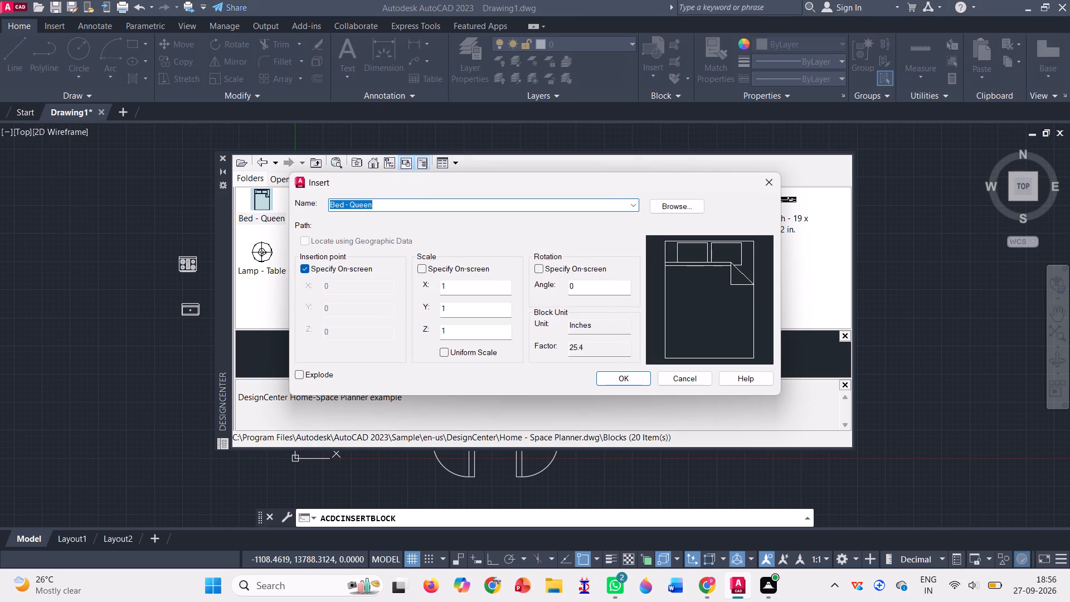
click(631, 381)
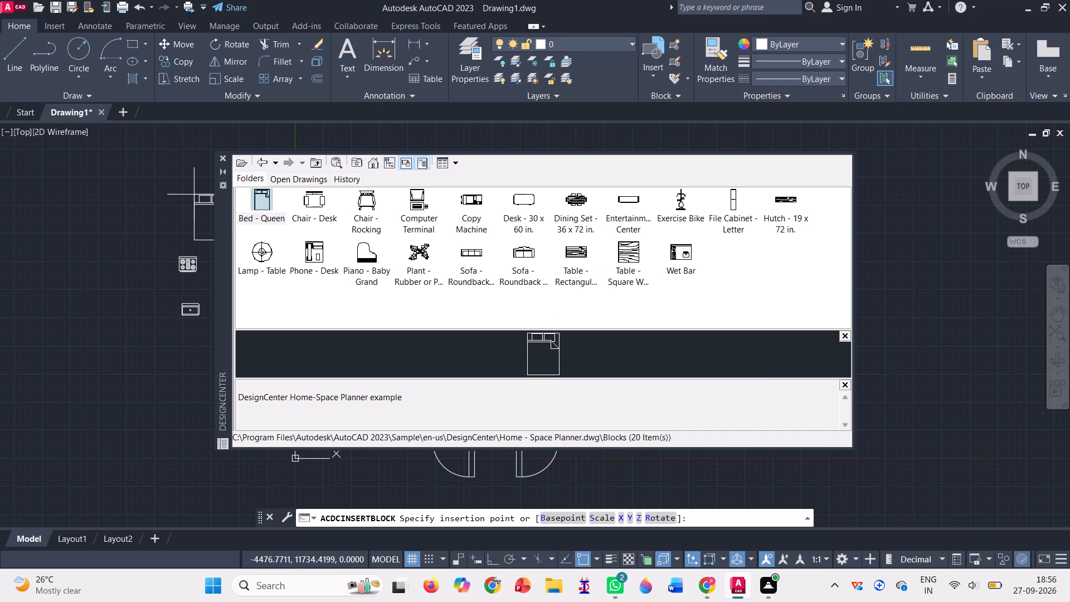
click(166, 177)
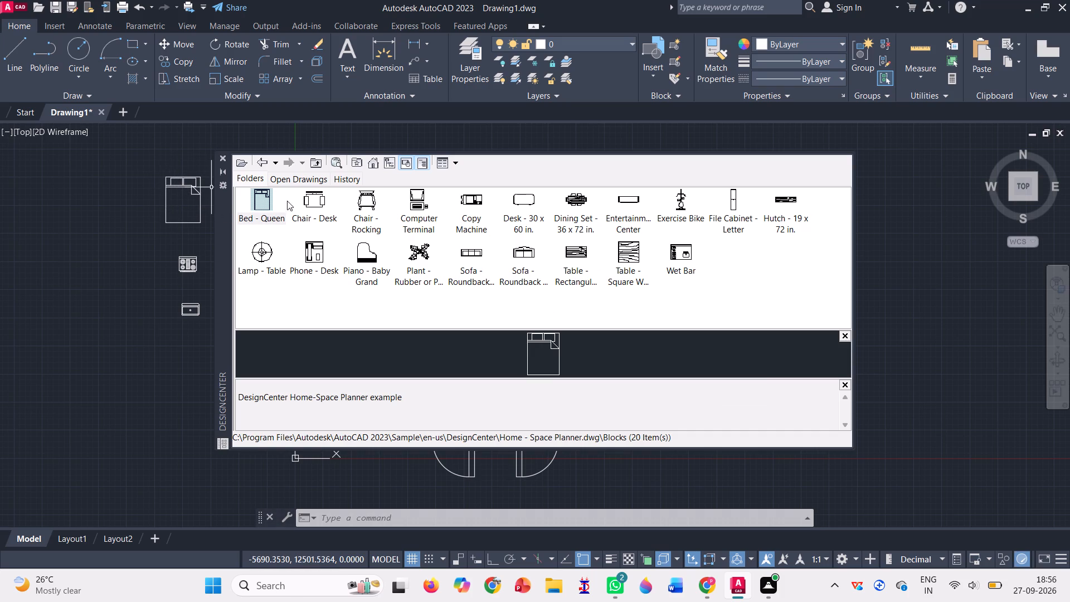
Insert the Sofa - Roundback 7 ft block at scale 1 below the single sink.
double_click(477, 251)
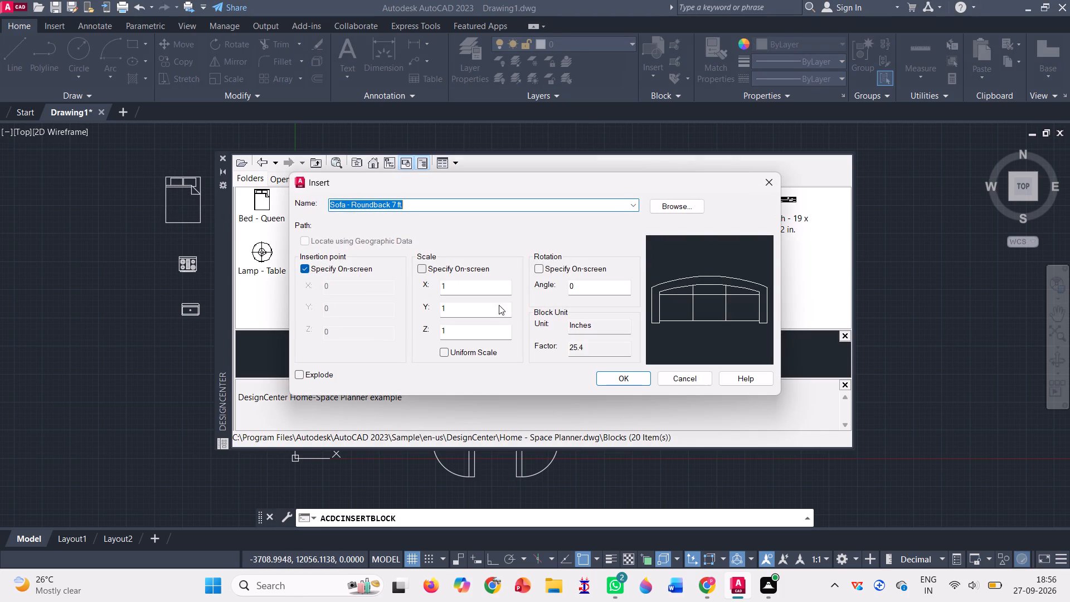
double_click(629, 383)
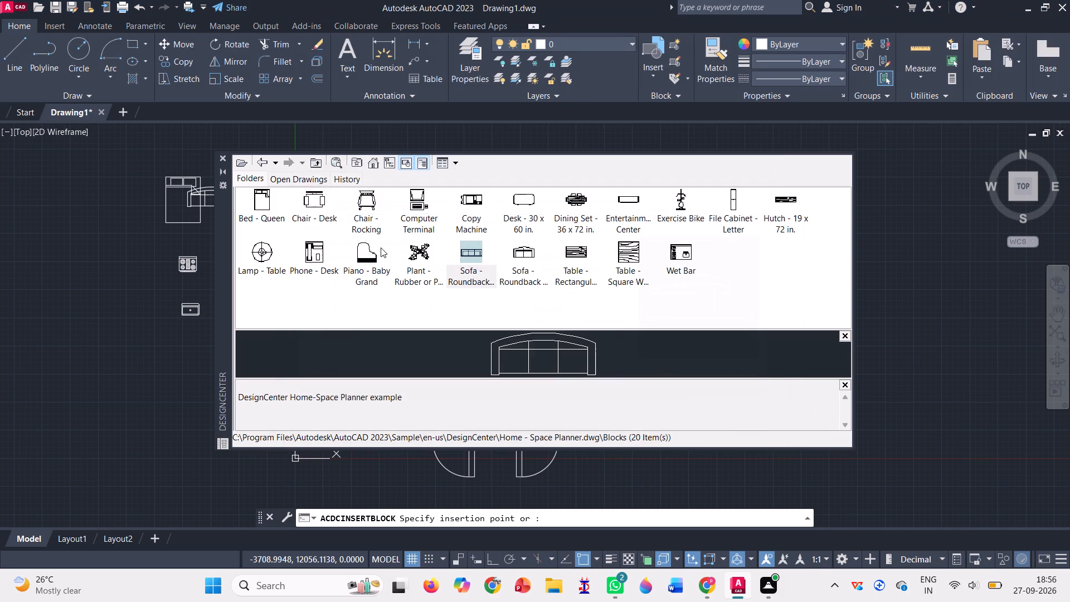
click(147, 334)
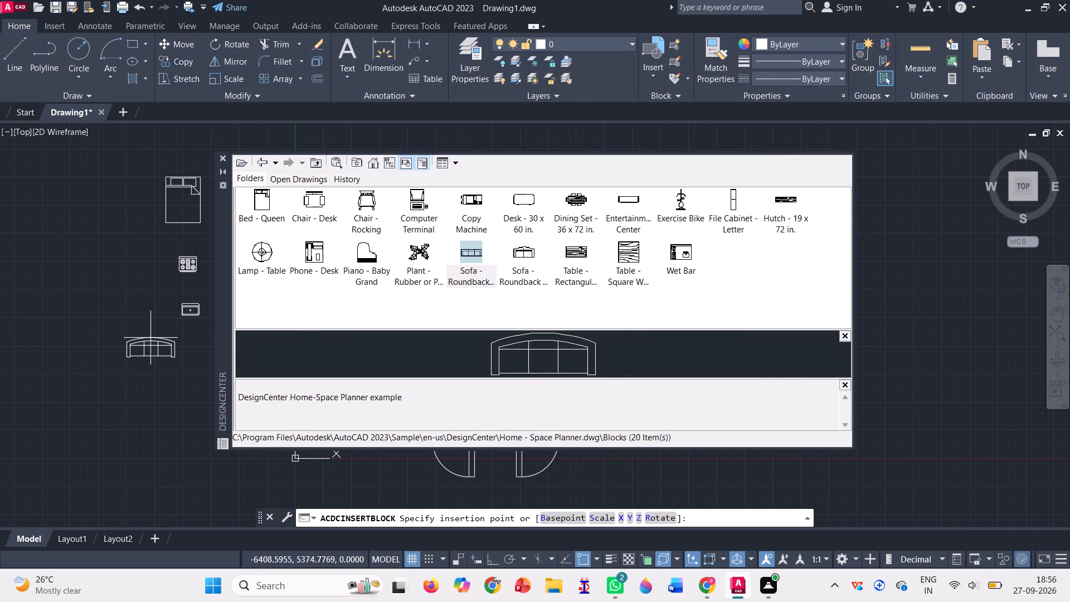
Insert the Sofa - Roundback Loveseat 5 ft block at scale 1 below the 7 ft sofa.
click(536, 247)
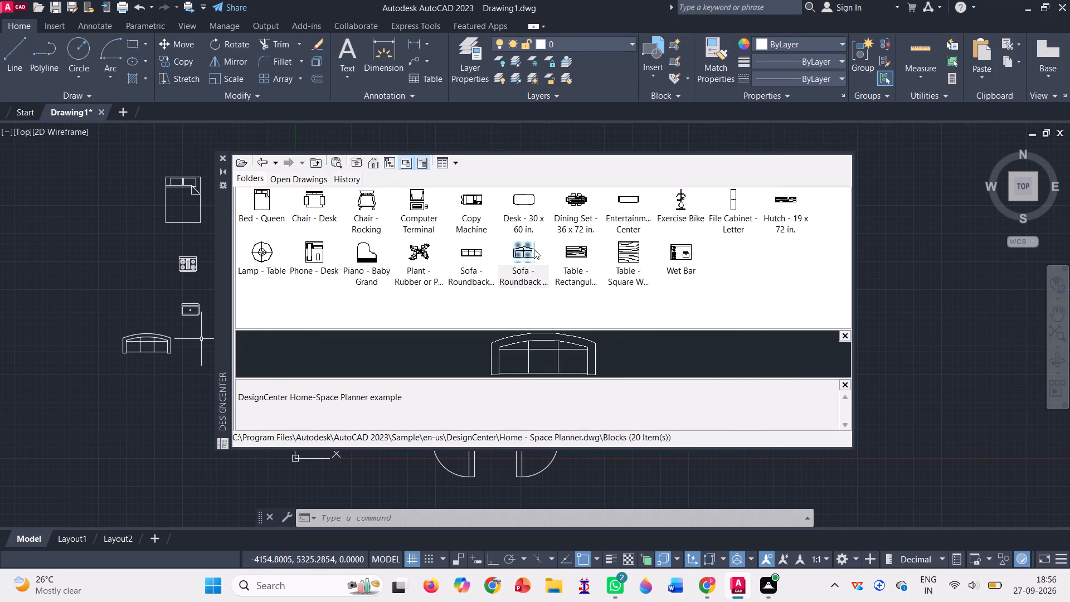
double_click(528, 252)
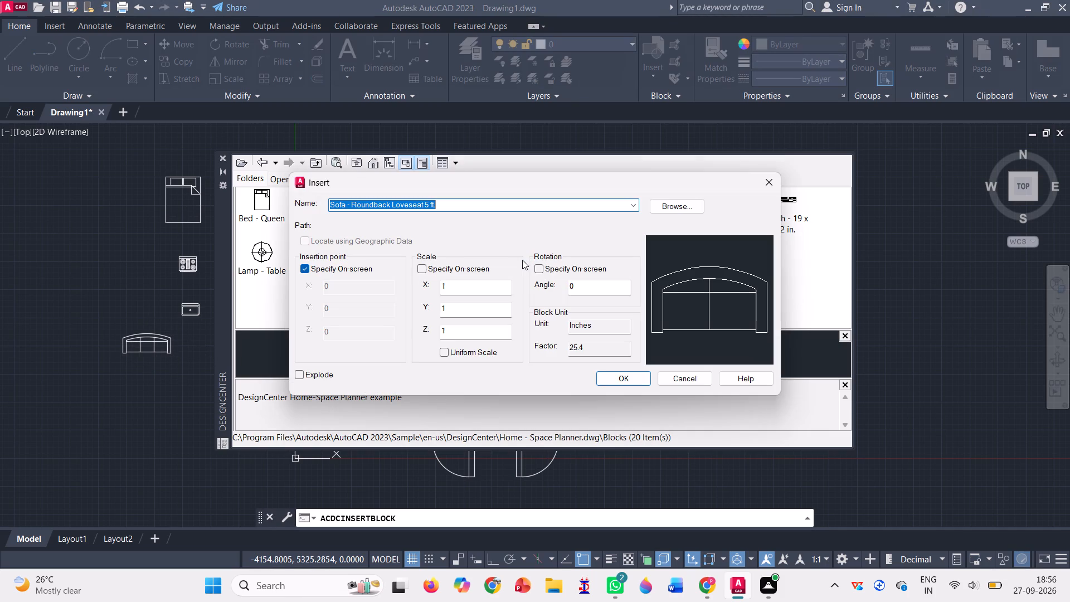
click(620, 381)
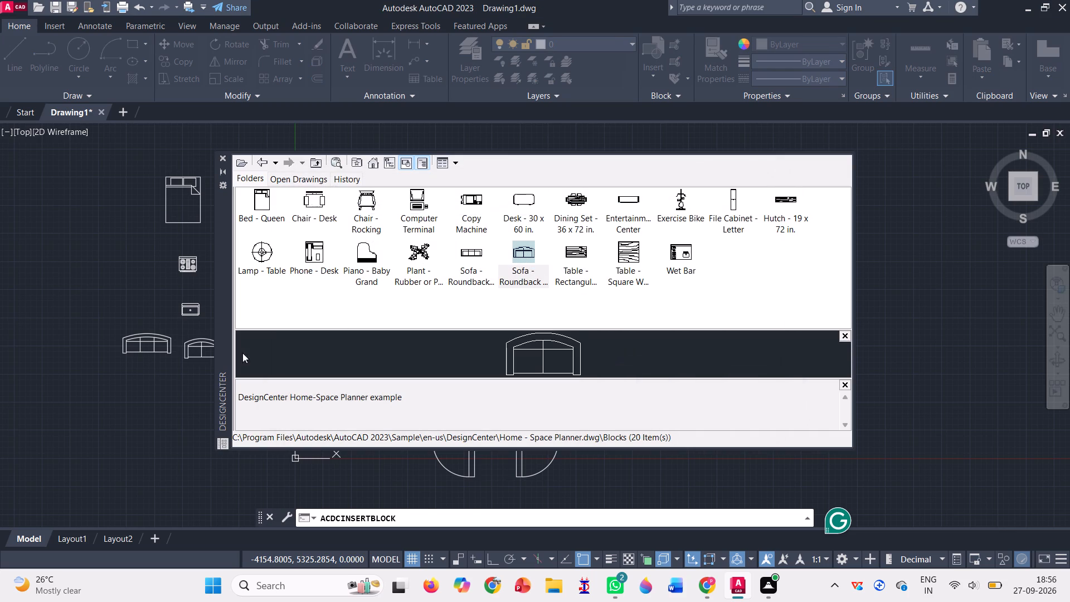
click(158, 383)
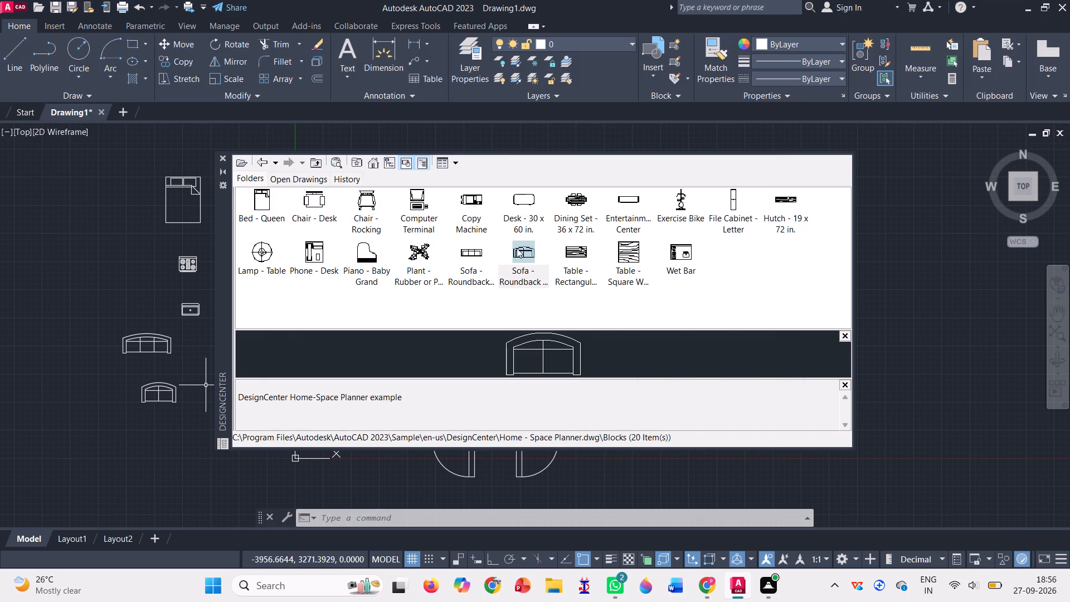
Insert the Desk - 30 x 60 in. block at scale 1 below the loveseat.
double_click(530, 203)
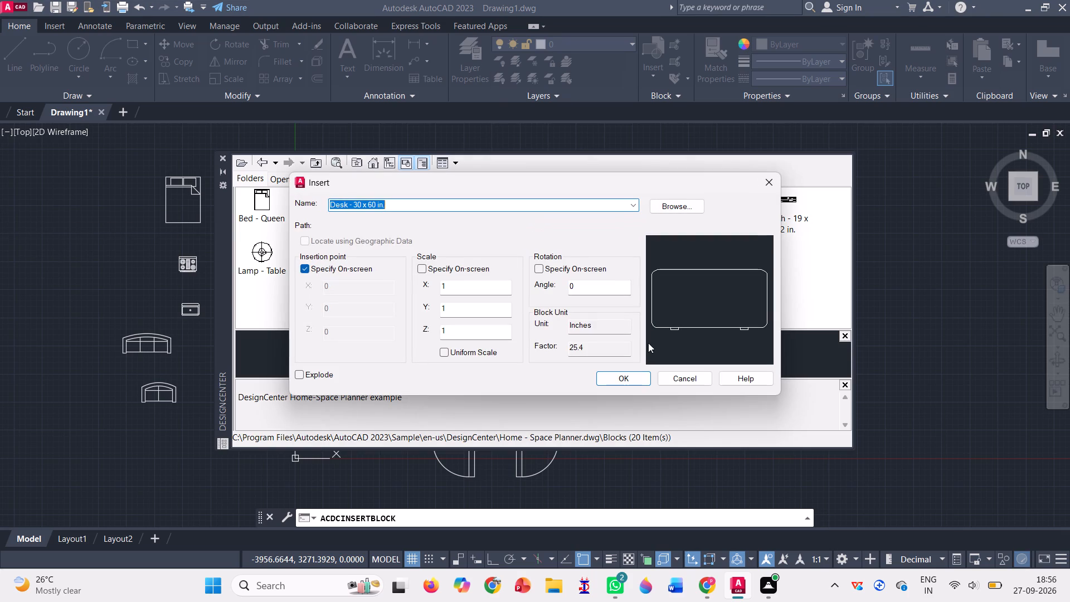
click(626, 375)
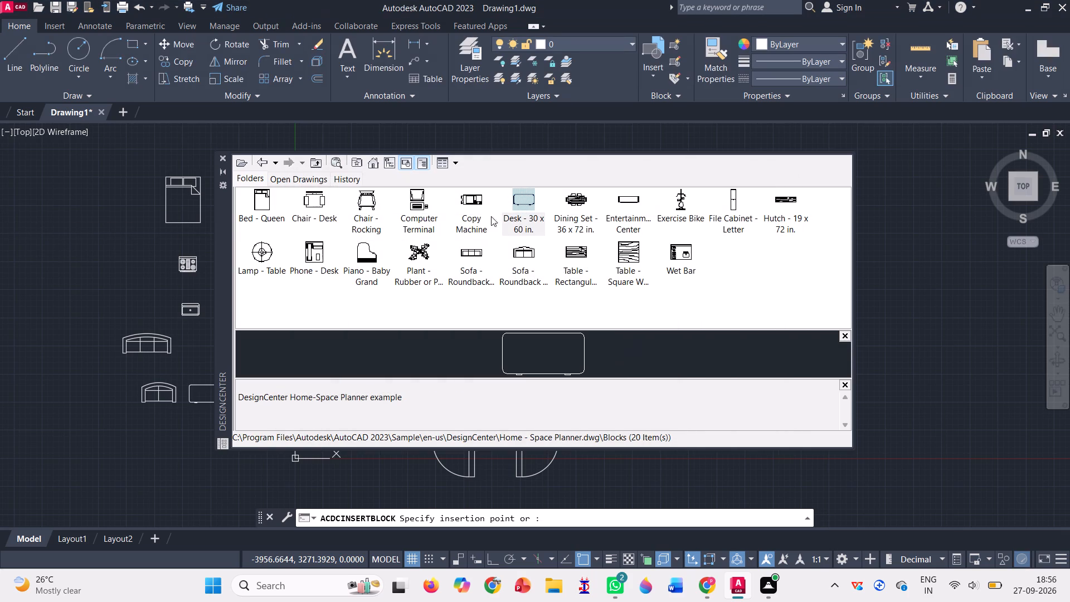
click(160, 439)
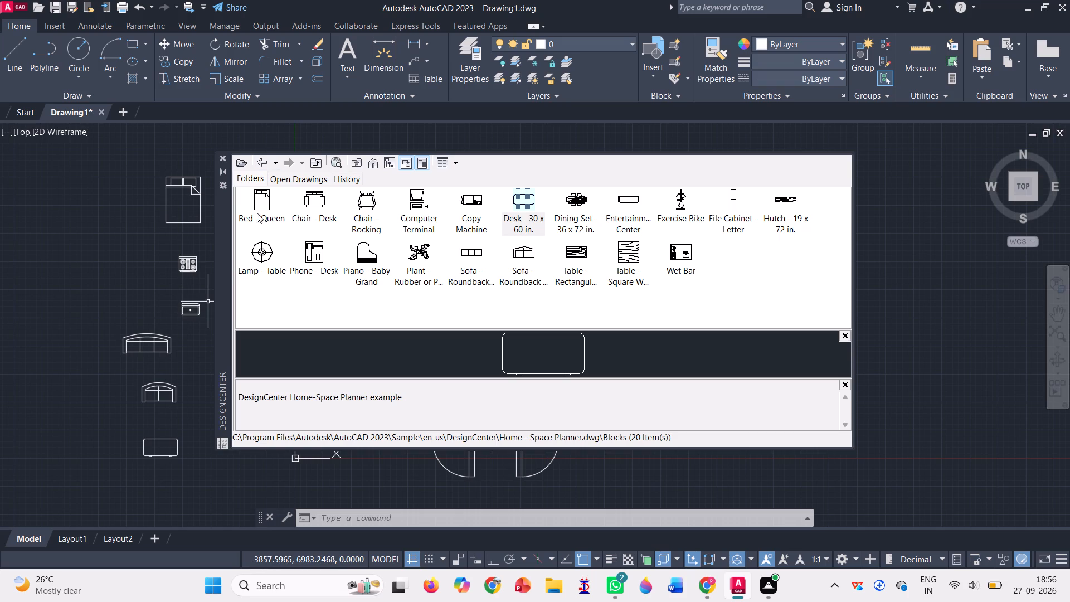
Insert the Toilet - top block from the House Designer sample drawing at scale 1, beside the range-oven block.
click(266, 157)
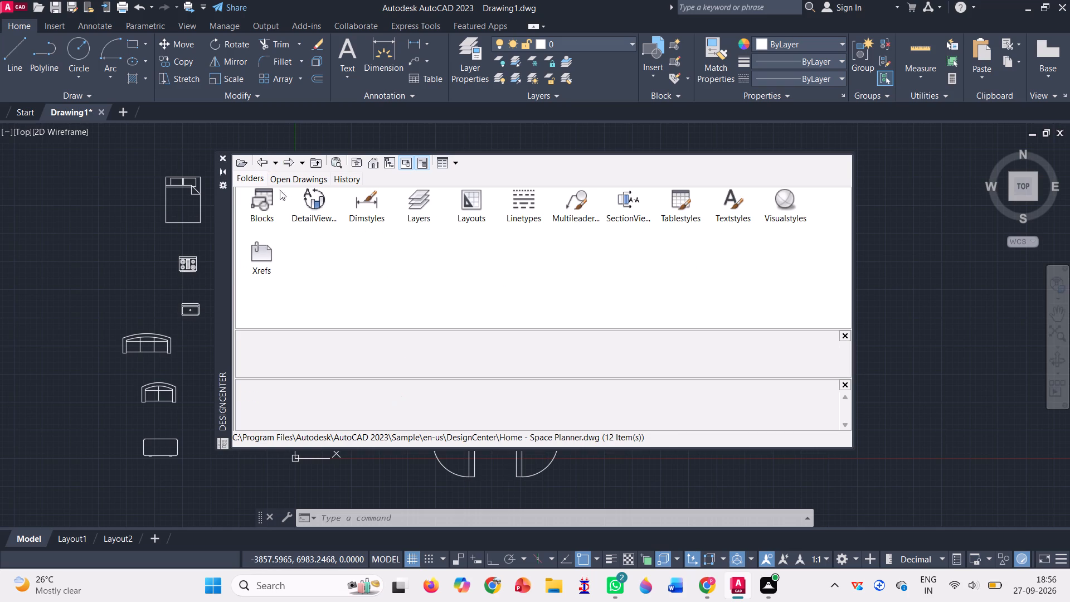
click(267, 159)
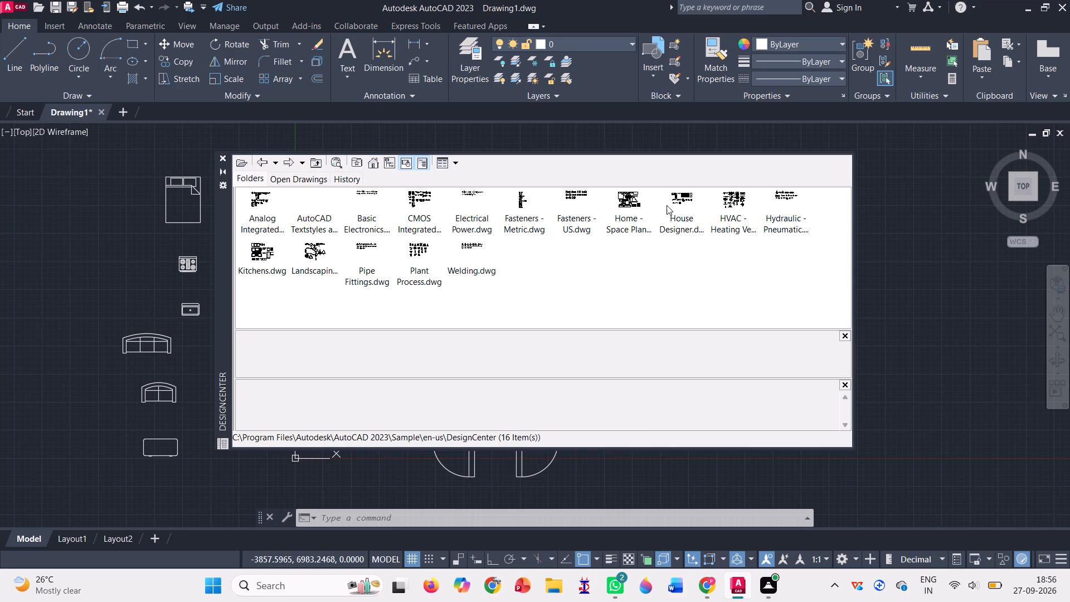
triple_click(682, 202)
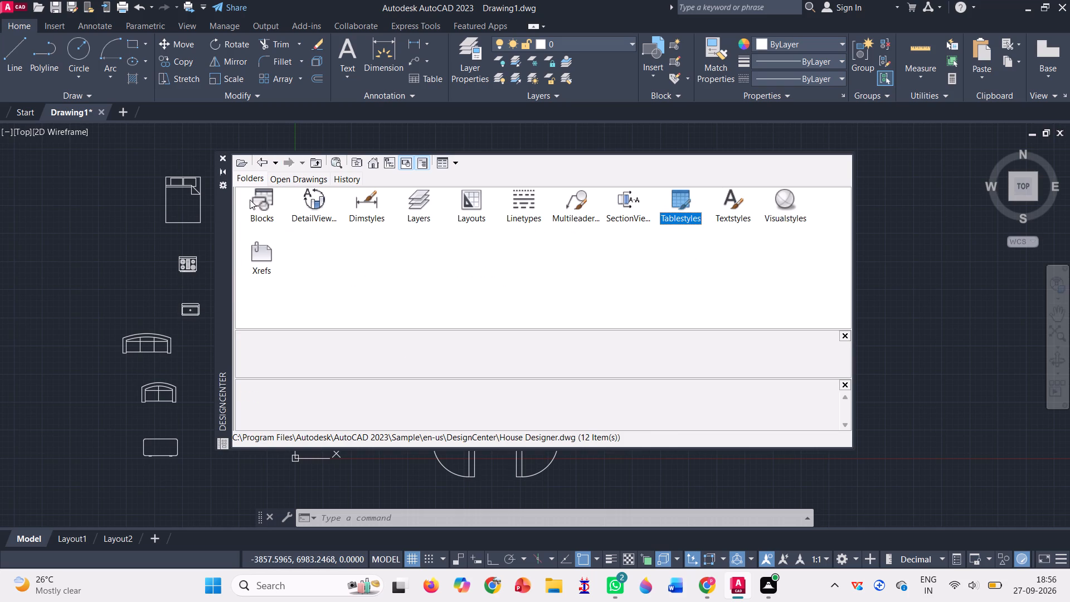
double_click(256, 198)
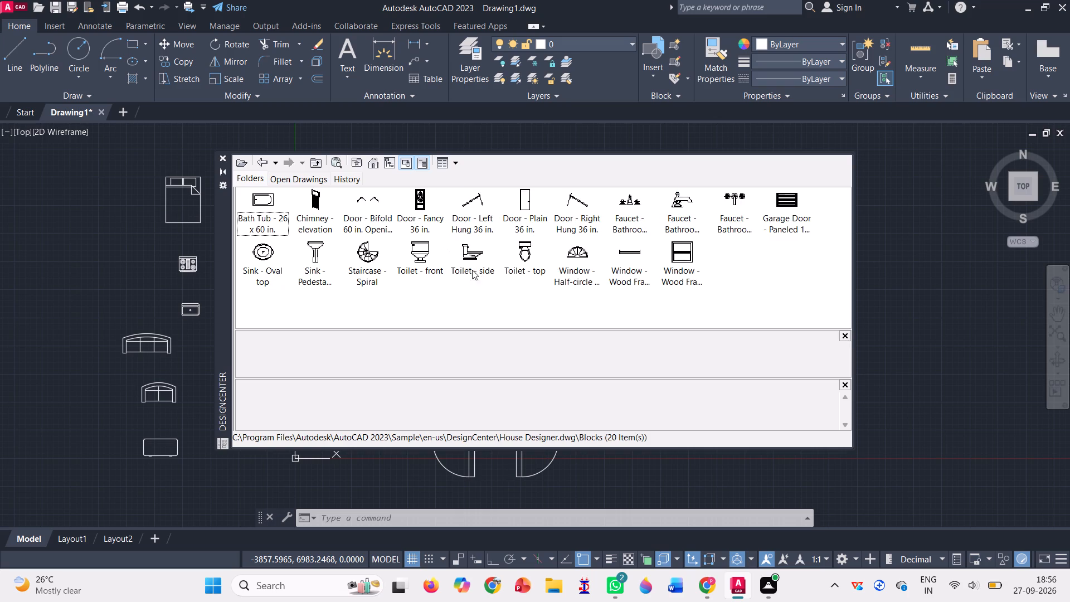
double_click(527, 247)
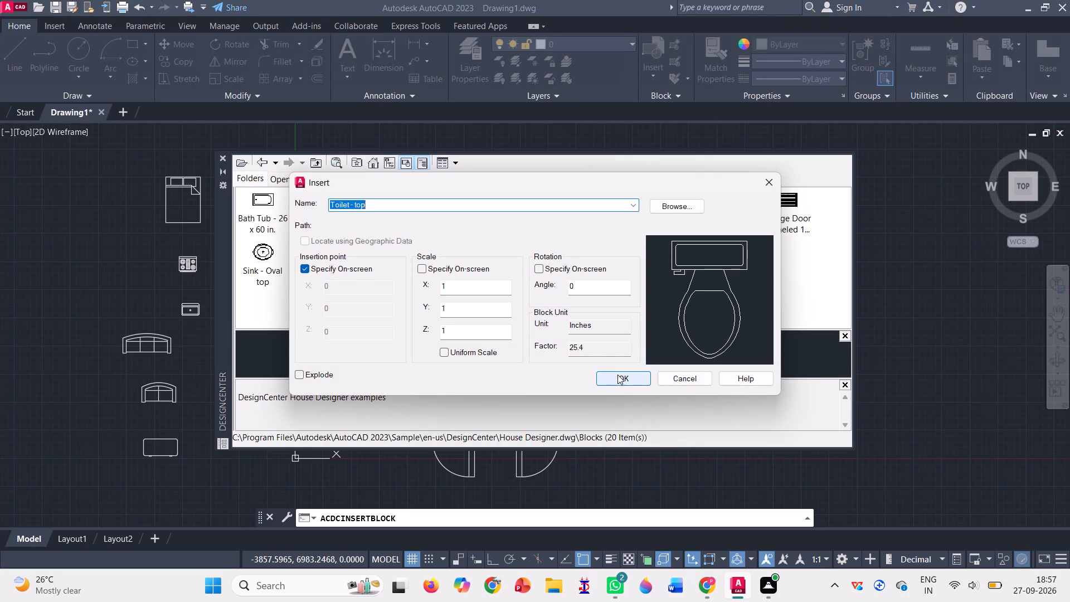
click(617, 375)
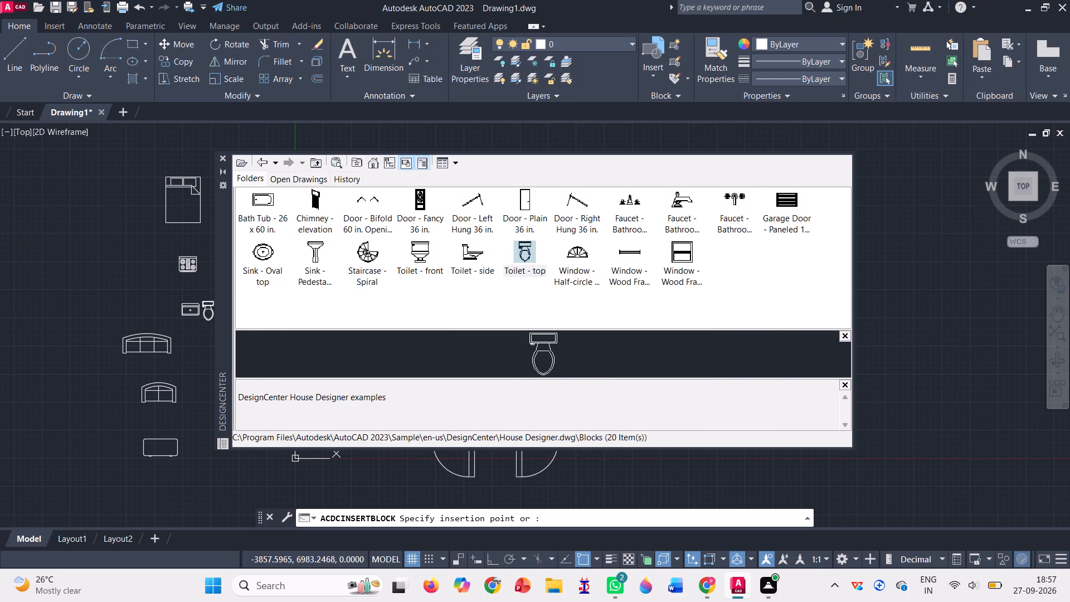
click(137, 271)
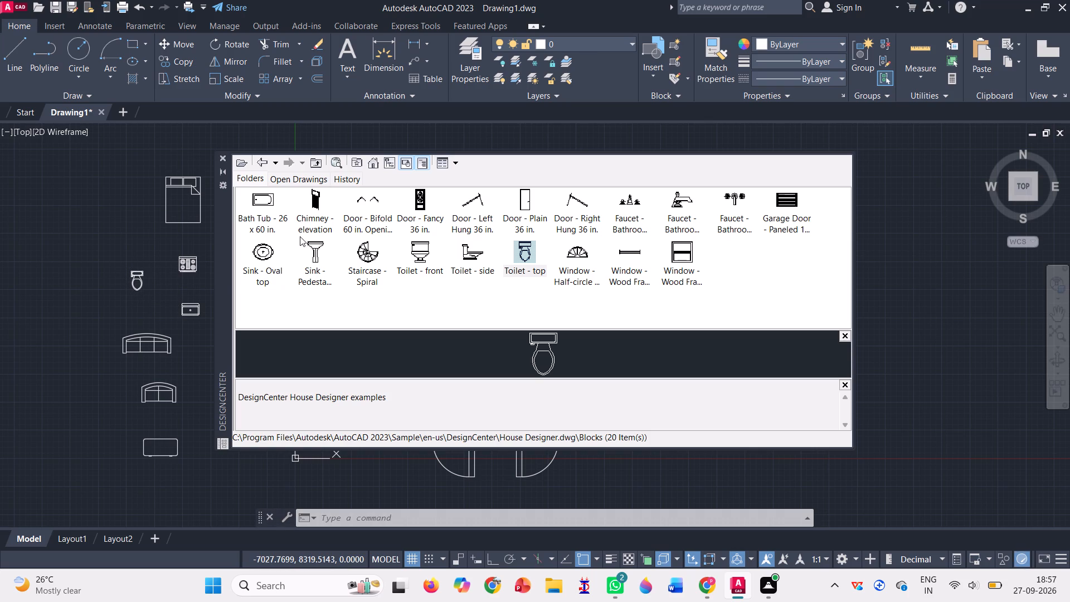
Insert the Sink - Oval top block at scale 1 above the toilet.
double_click(262, 254)
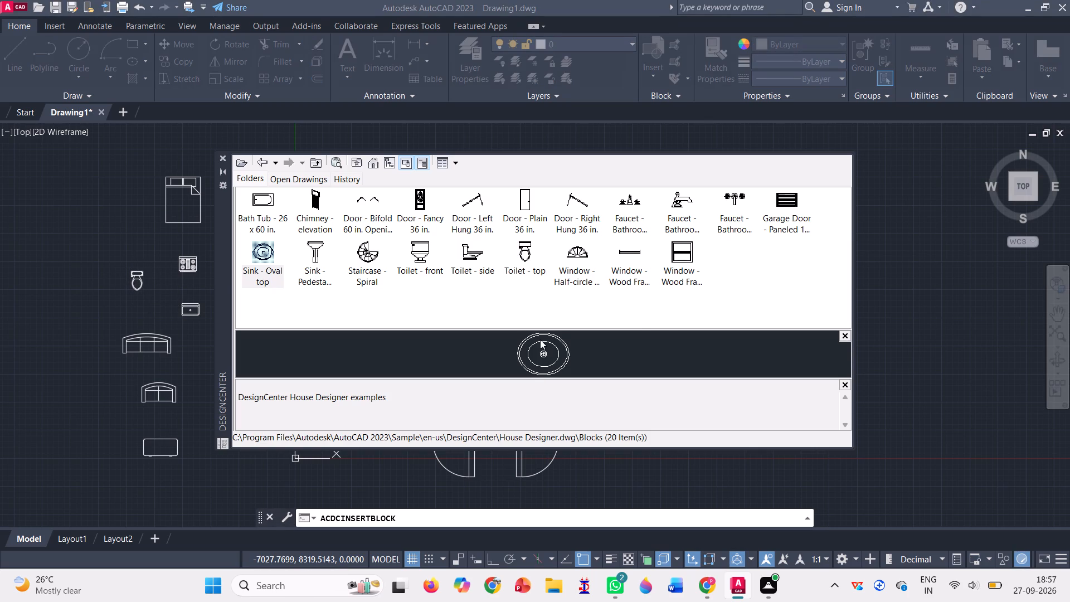
click(621, 376)
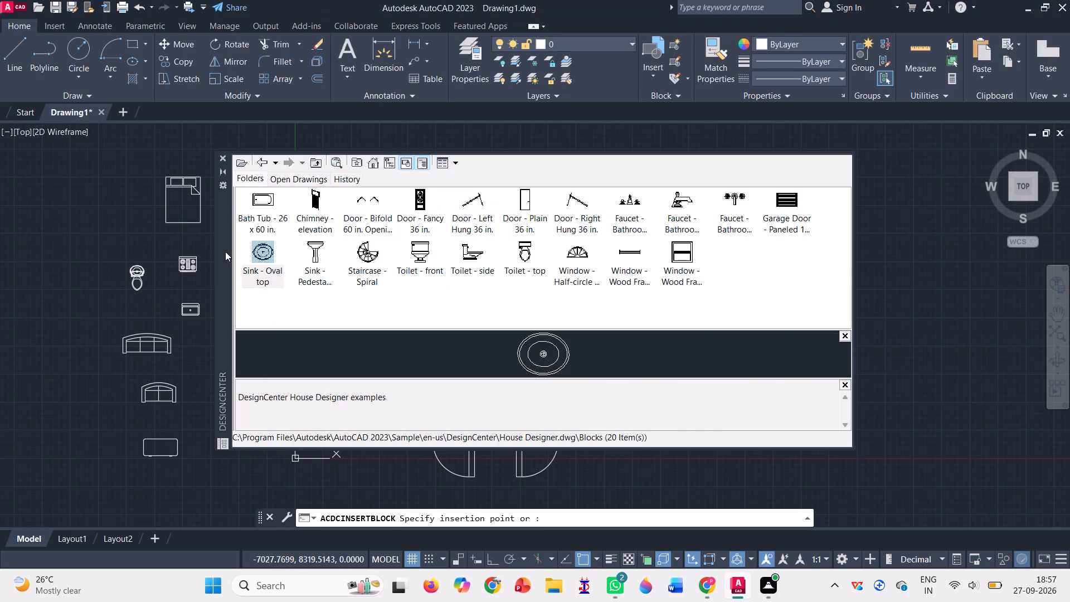
click(140, 242)
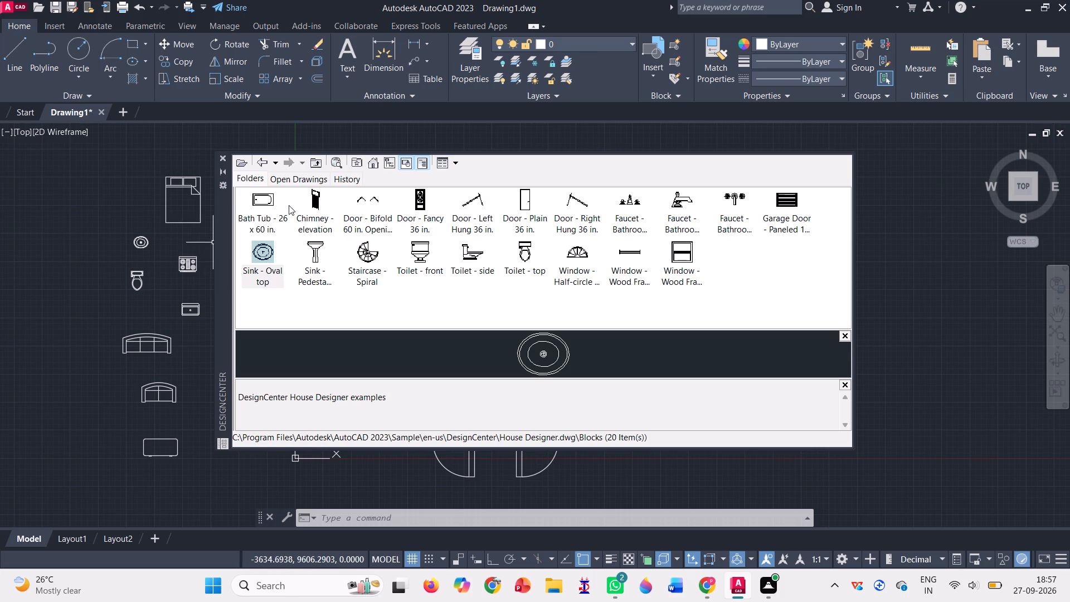
Insert the plan-view wood-frame window block in the empty area on the far side of the drawing from the furniture blocks.
double_click(624, 245)
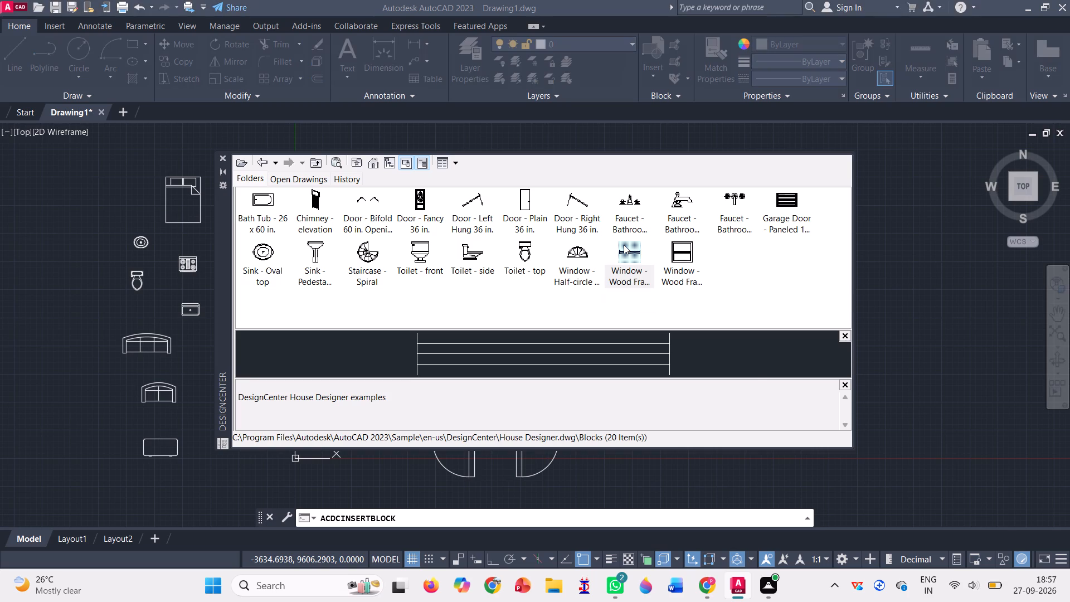
click(639, 373)
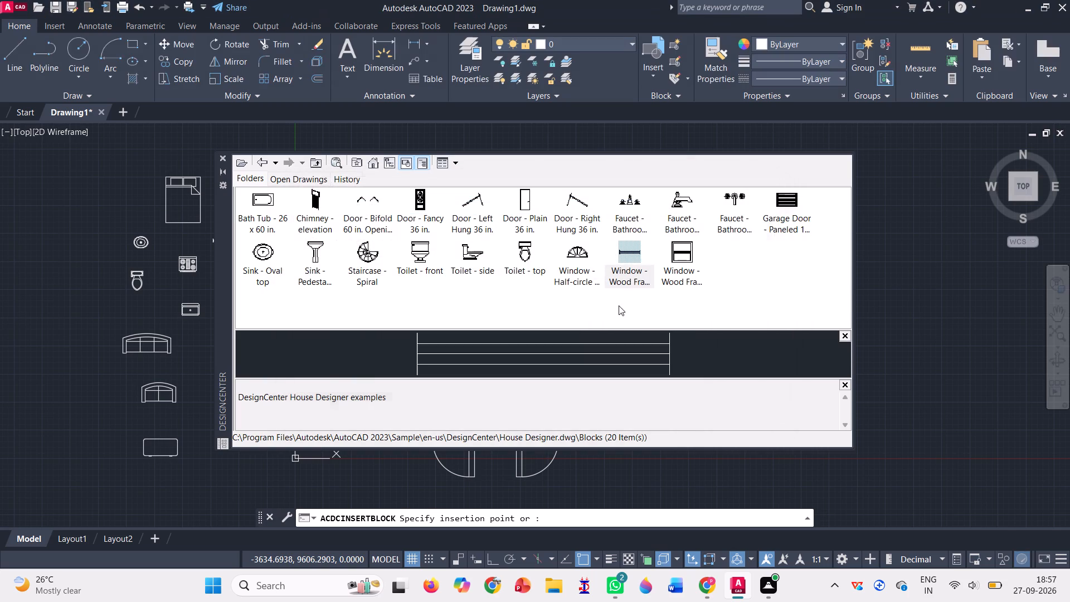
click(872, 268)
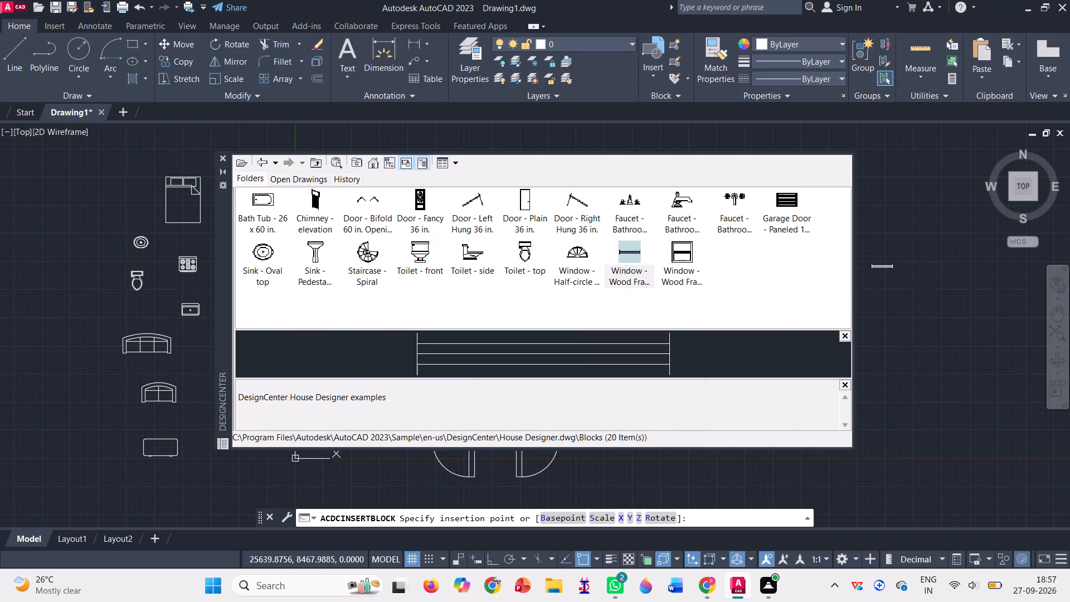
Look through the blocks in the House Designer and Fasteners - Metric sample drawings, then close DesignCenter.
click(265, 162)
click(265, 162)
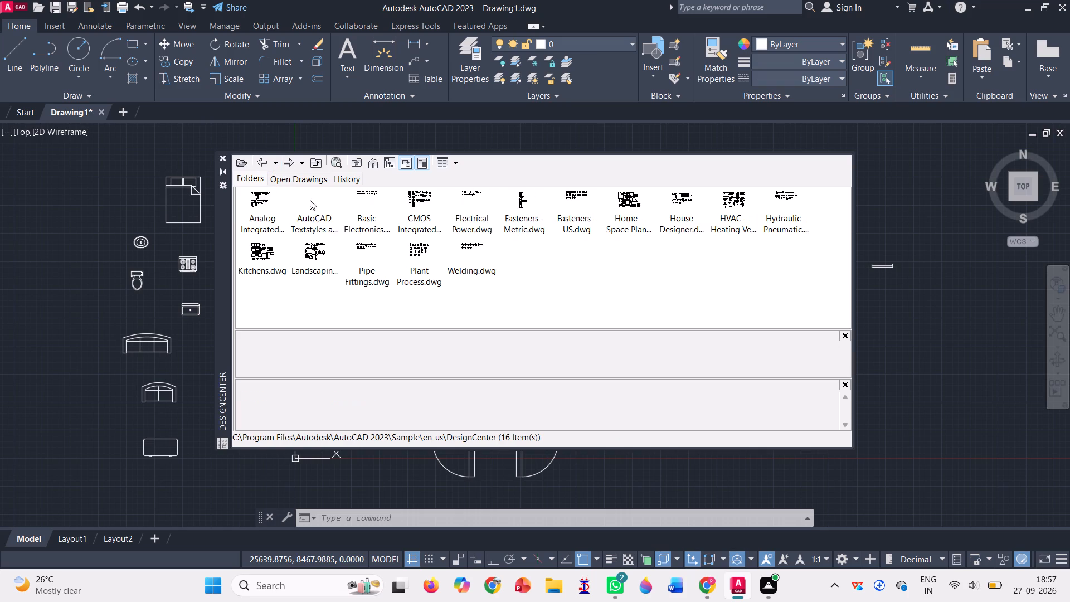
double_click(680, 197)
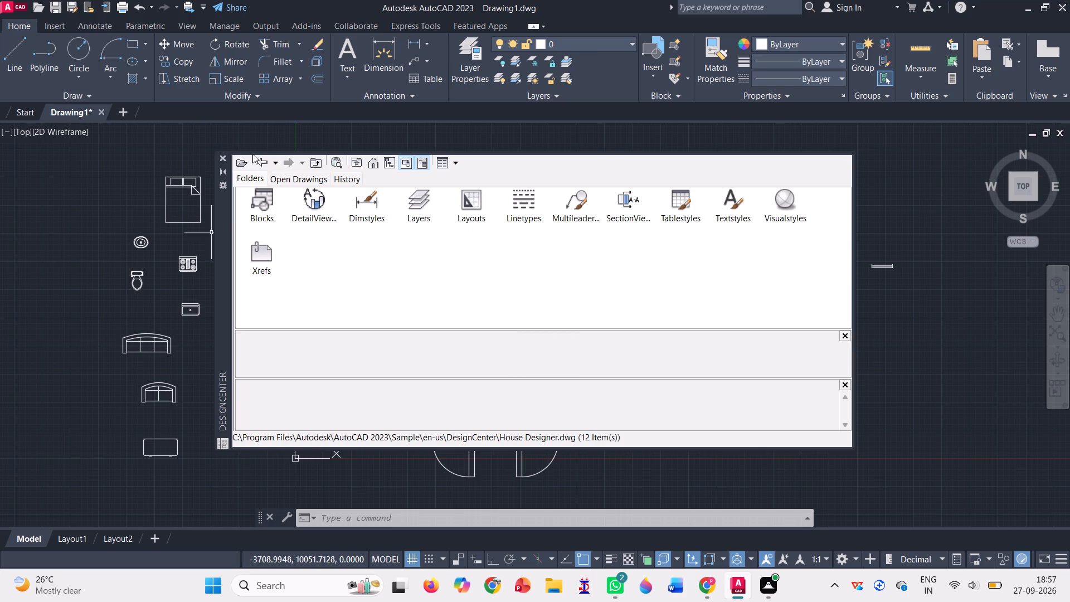
double_click(265, 198)
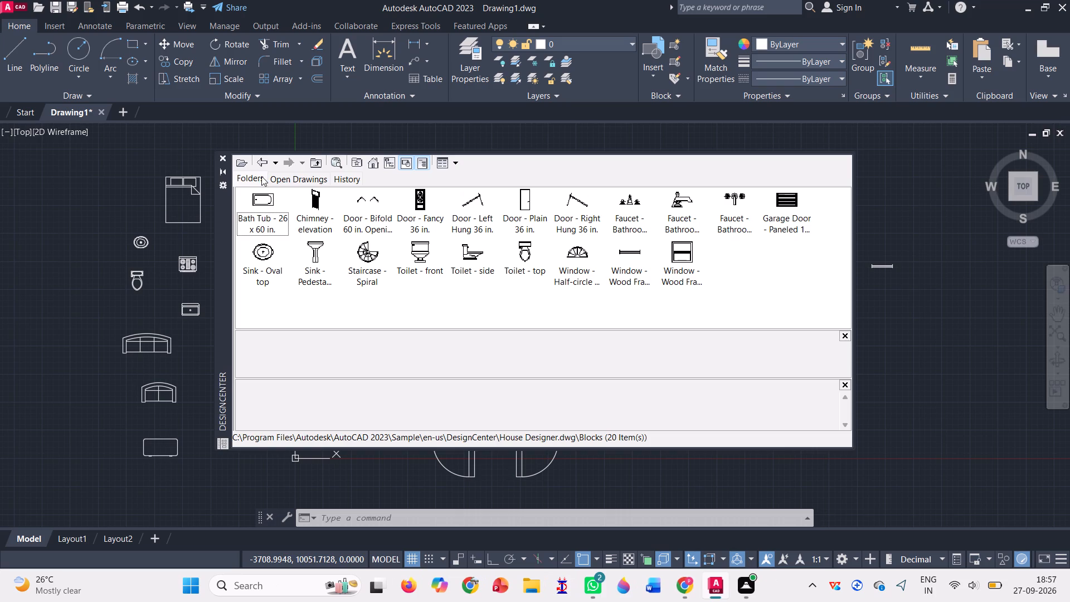
click(259, 164)
click(259, 164)
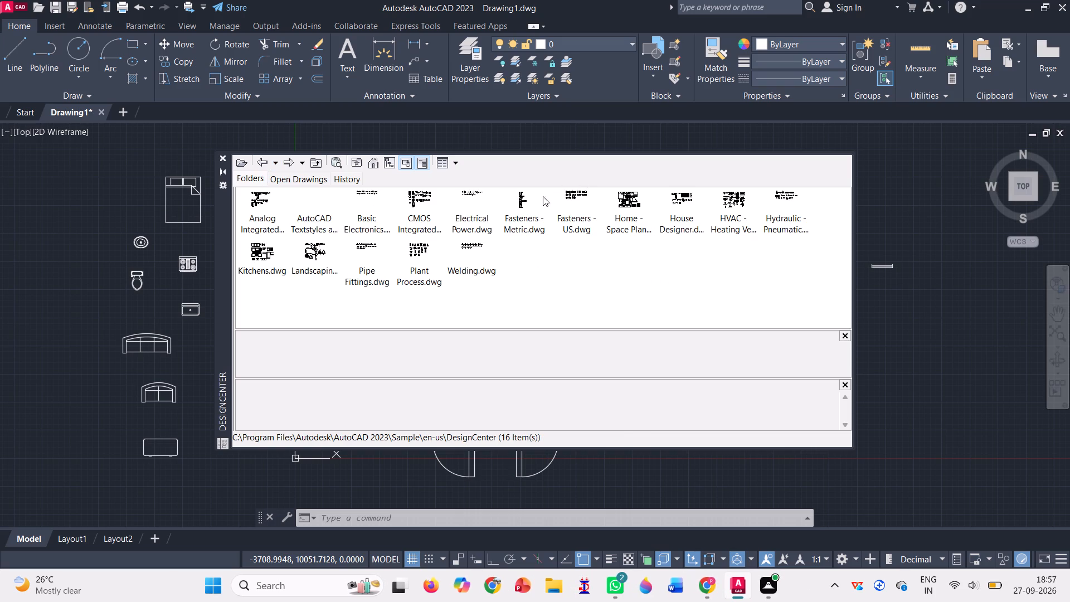
double_click(517, 199)
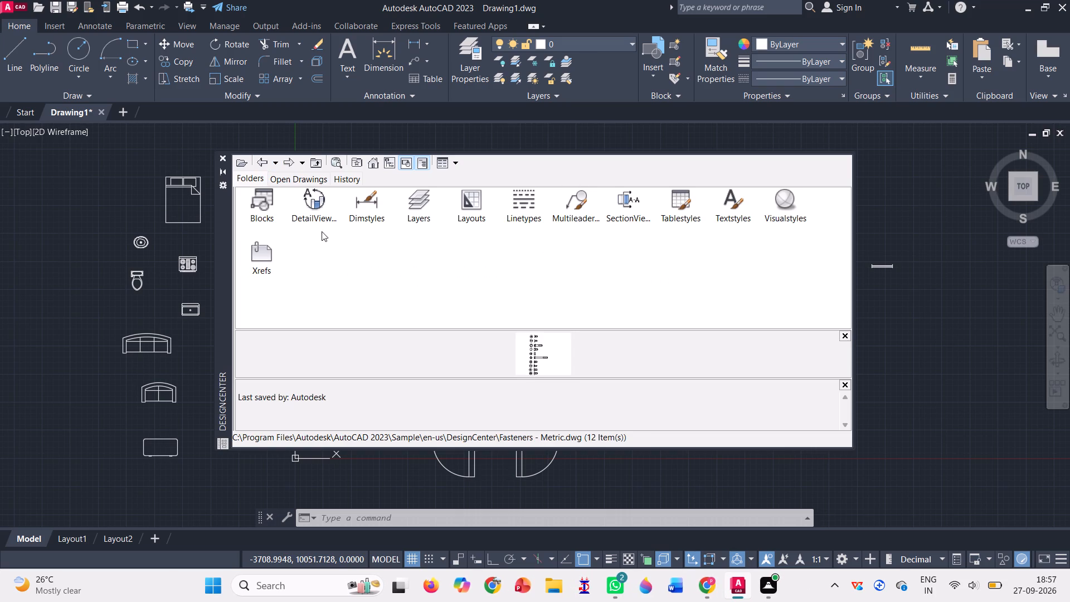
double_click(275, 196)
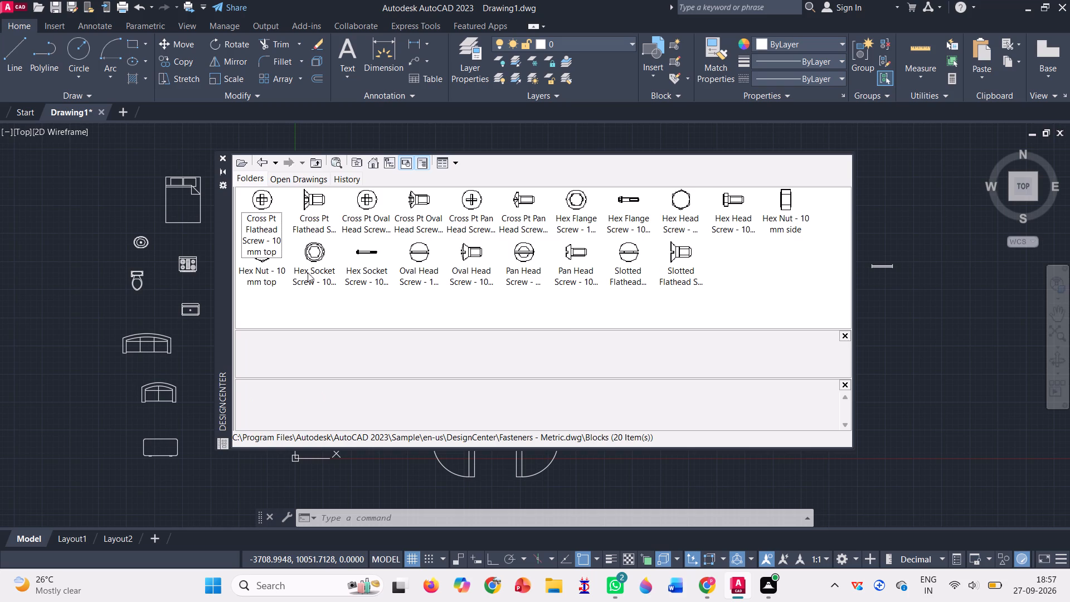
click(261, 163)
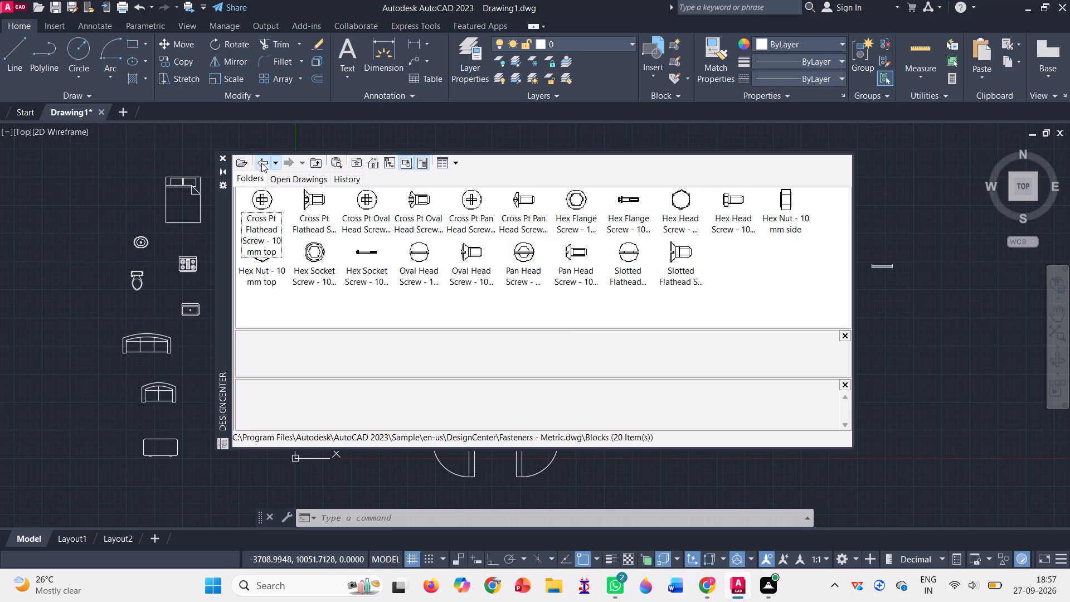
click(261, 163)
click(261, 163)
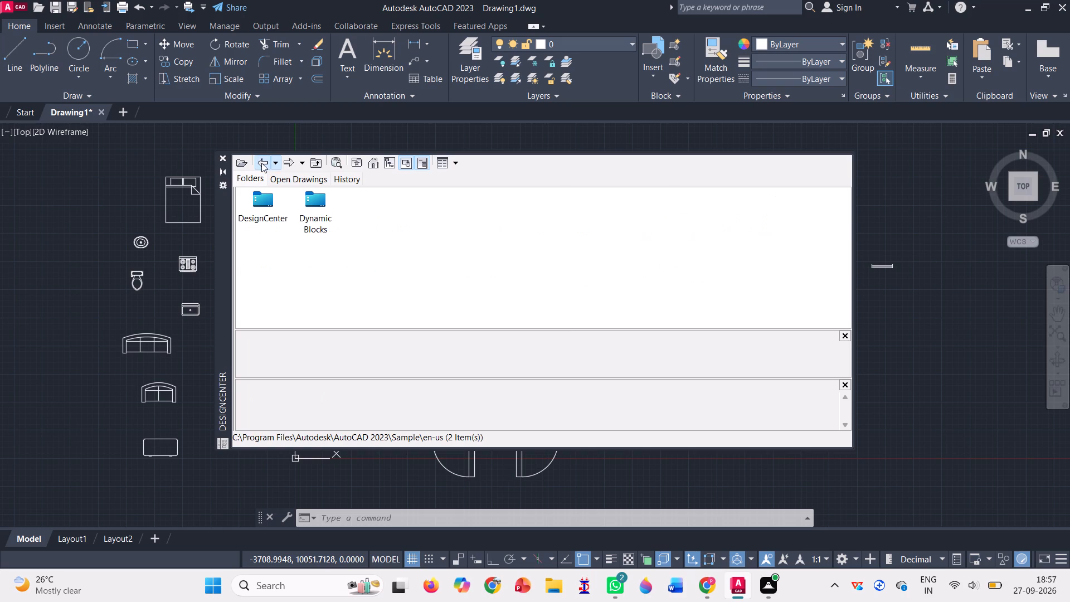
triple_click(261, 163)
triple_click(261, 161)
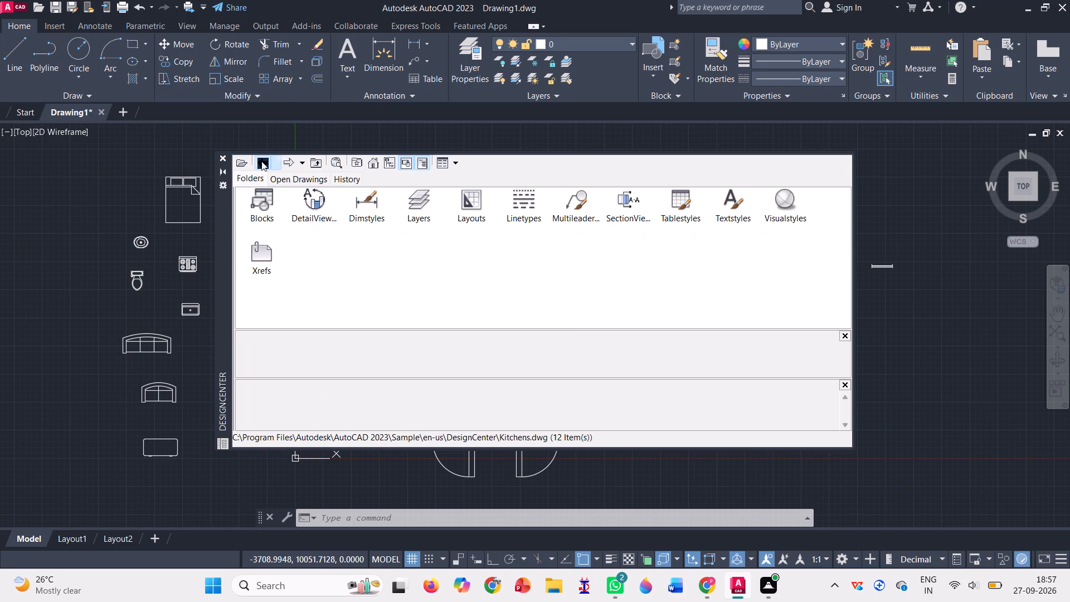
click(261, 161)
click(237, 164)
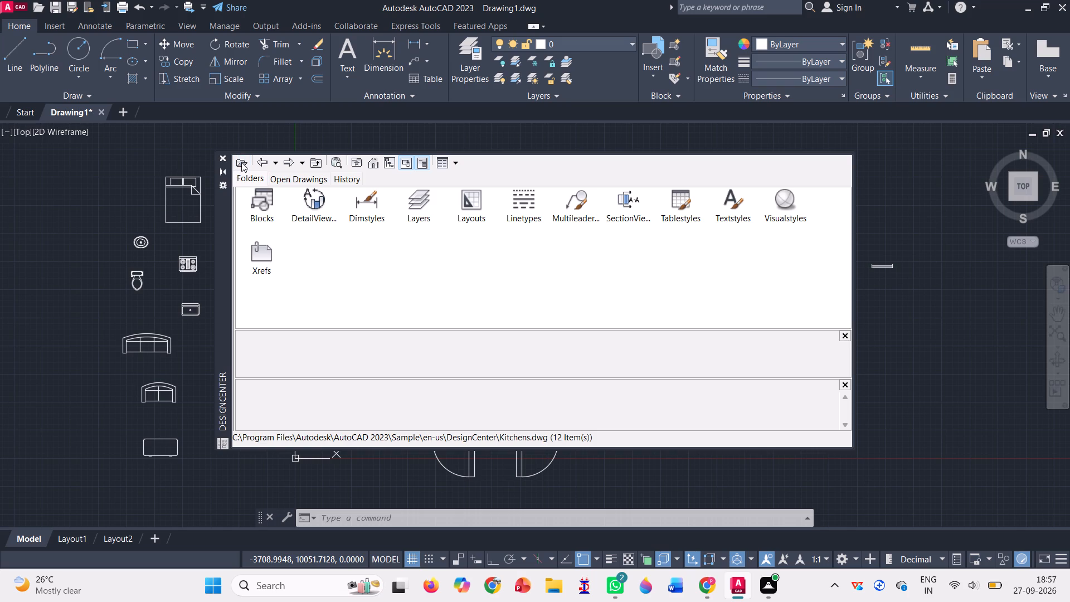
click(241, 162)
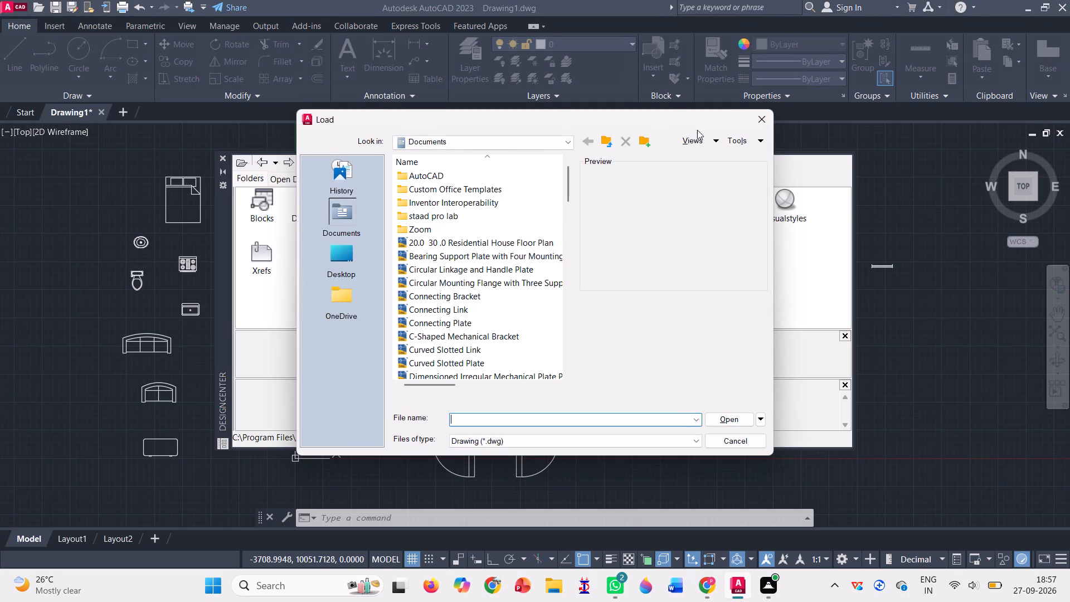
click(761, 118)
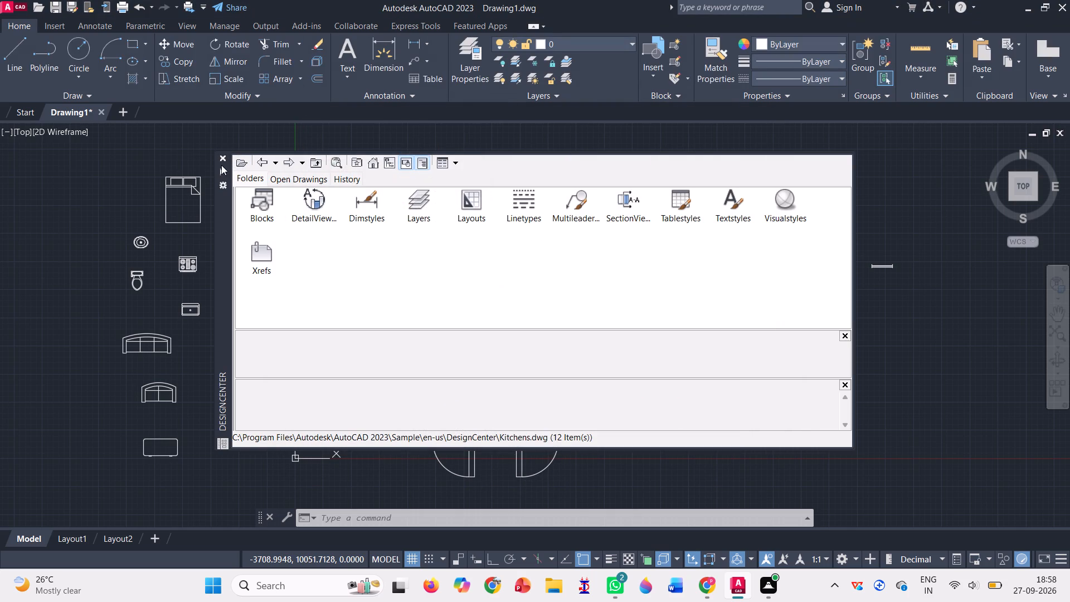
click(223, 158)
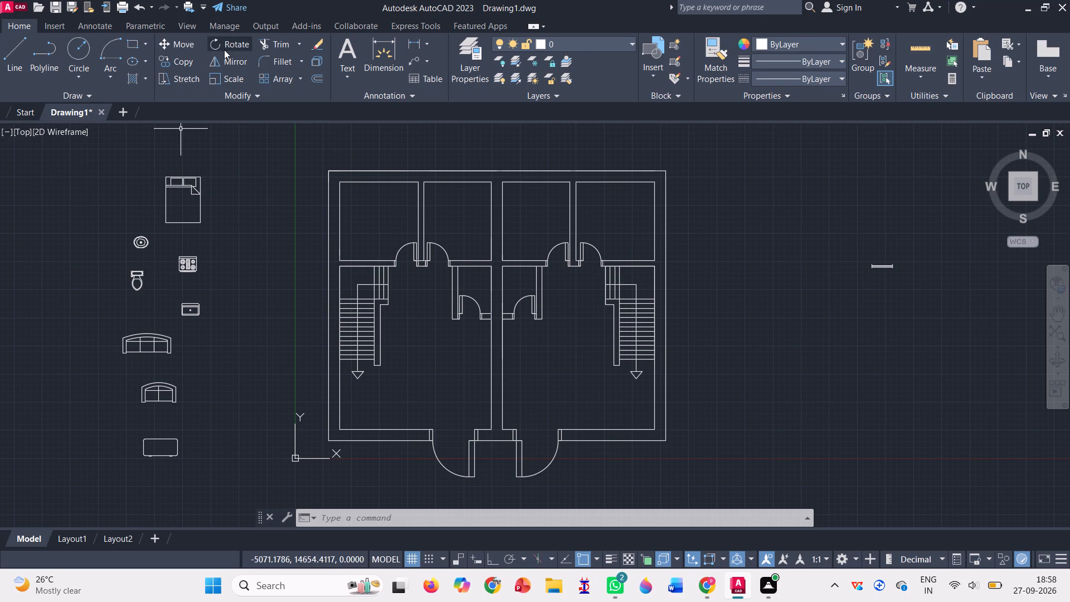
Rotate the bed block beside the floor plan 90° about its upper headboard corner, with Ortho on.
click(224, 50)
click(191, 184)
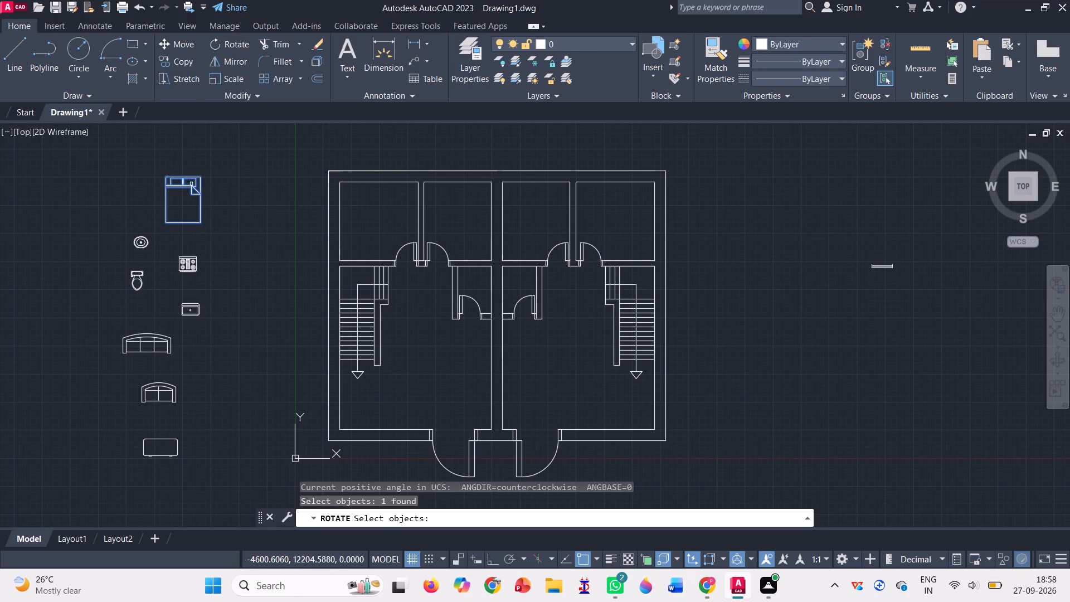
key(Return)
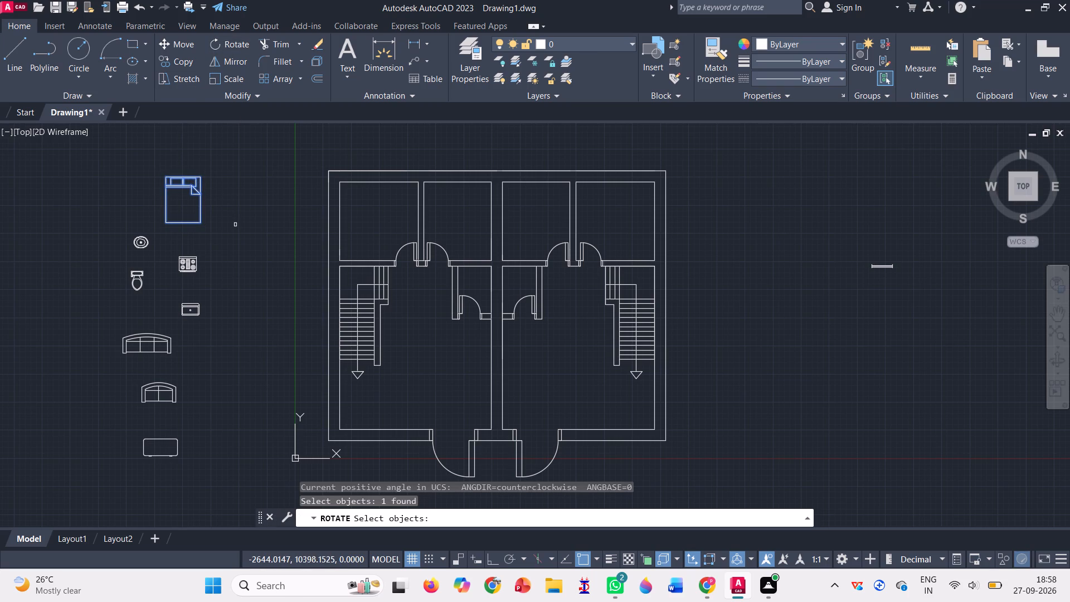
click(497, 555)
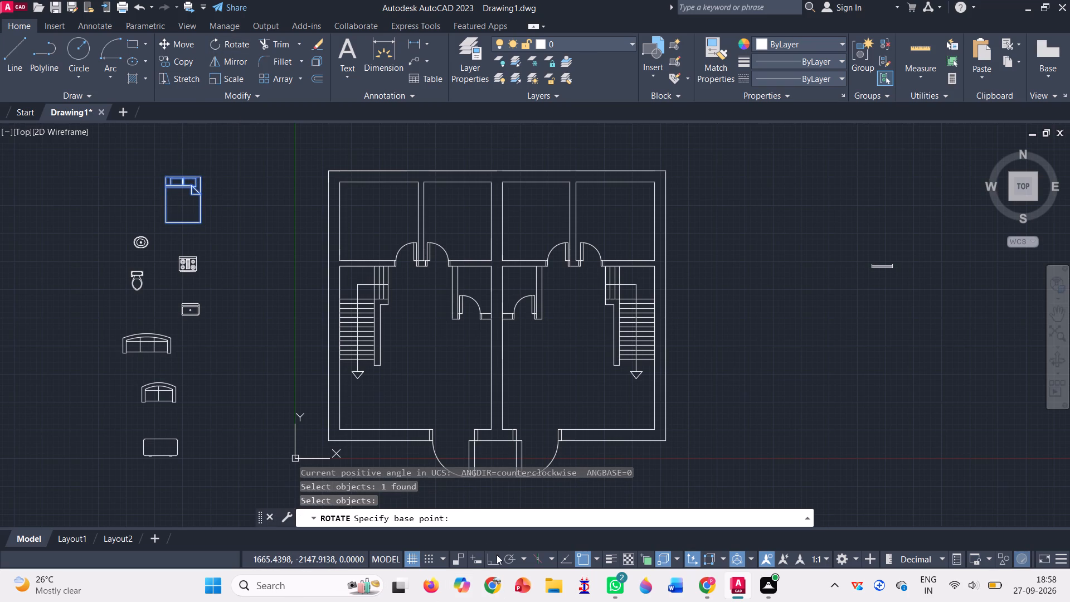
click(164, 174)
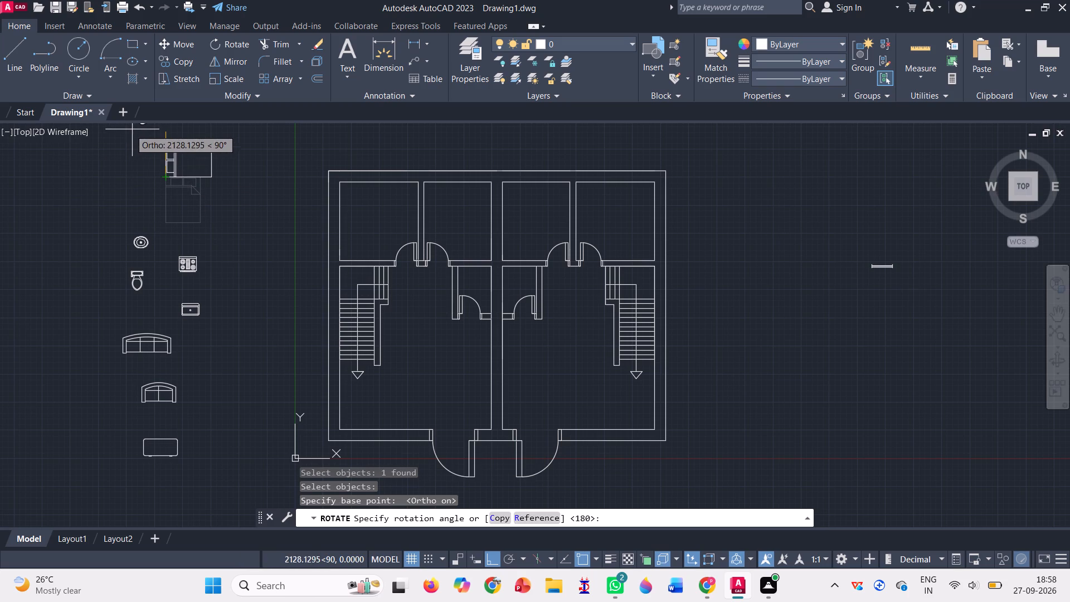
click(132, 129)
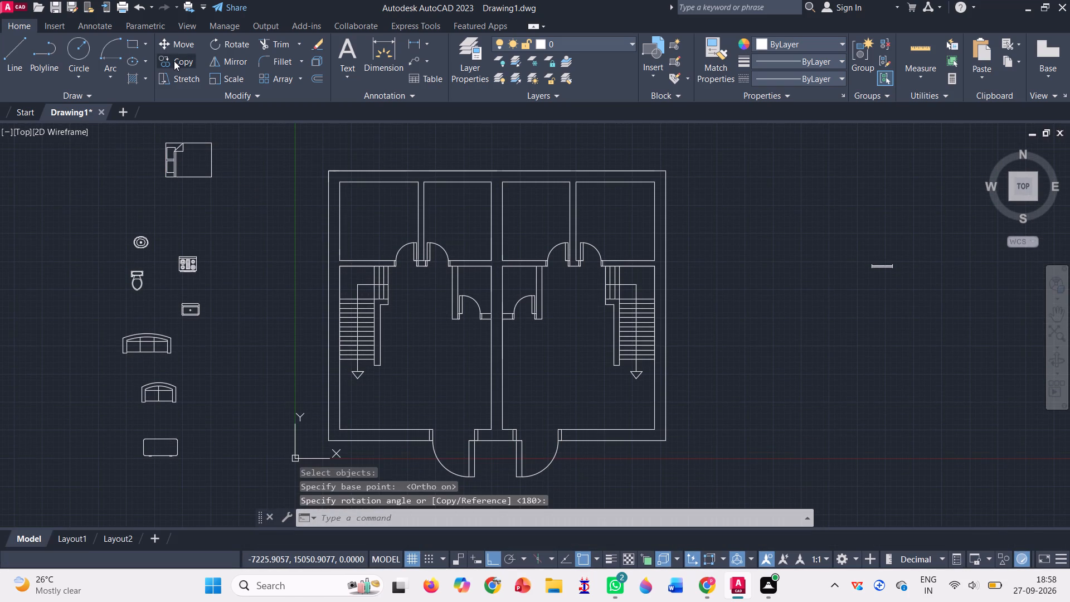
Copy the bed from its upper headboard corner into the plan's upper-left bedroom, headboard at the left wall, with Ortho off.
click(174, 61)
click(167, 158)
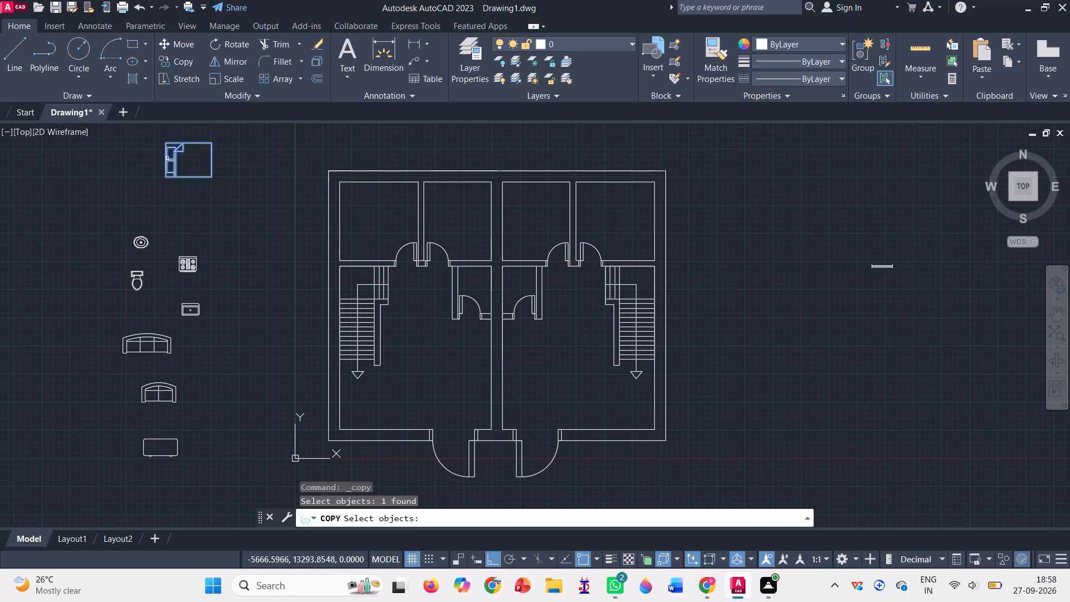
key(Return)
scroll(160, 151, up, 1)
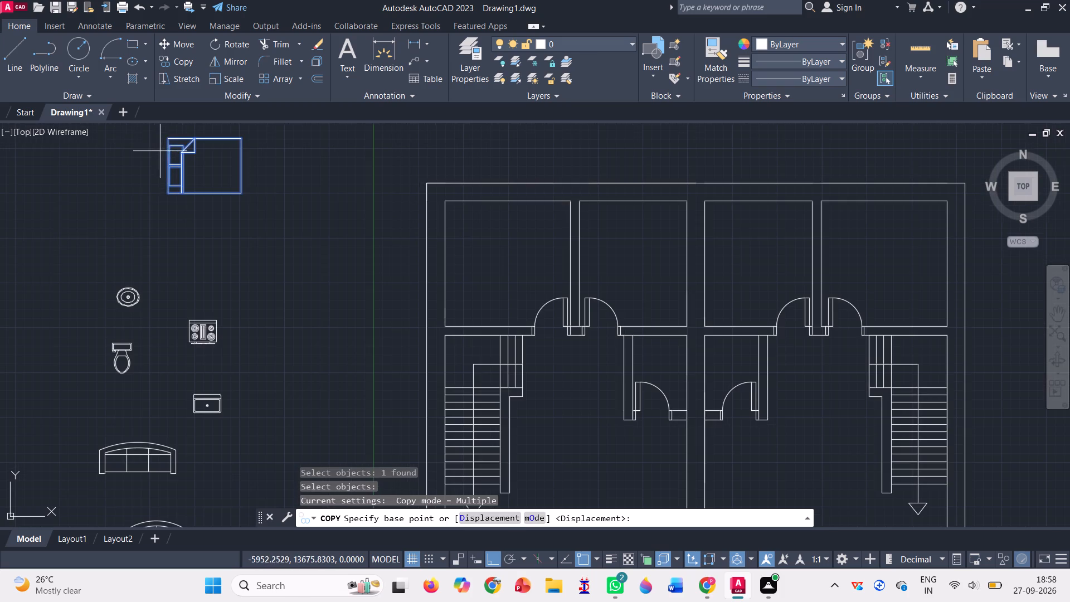
click(166, 140)
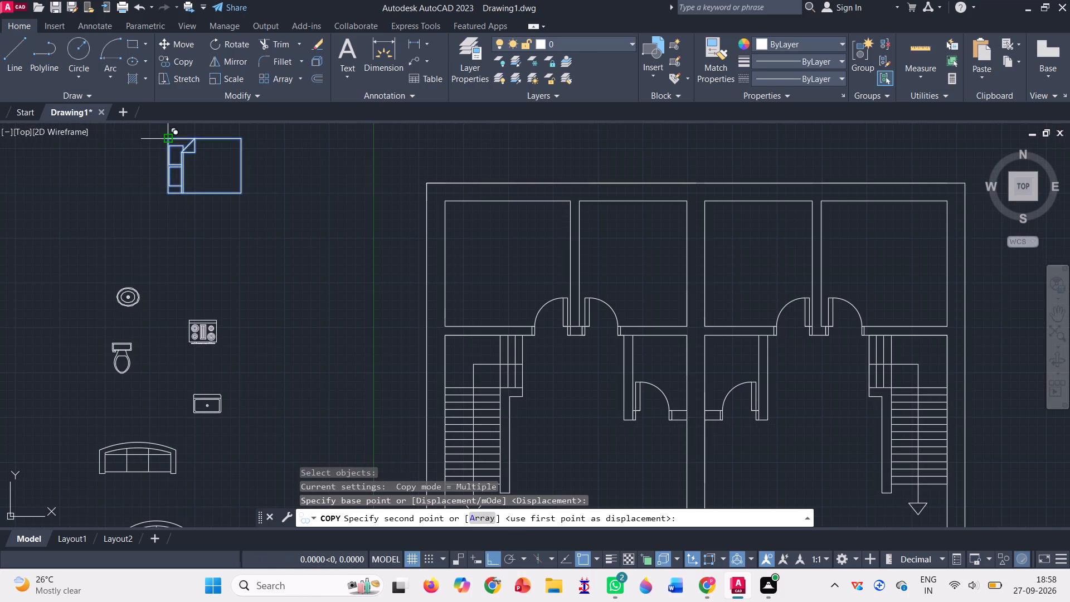
scroll(166, 140, down, 2)
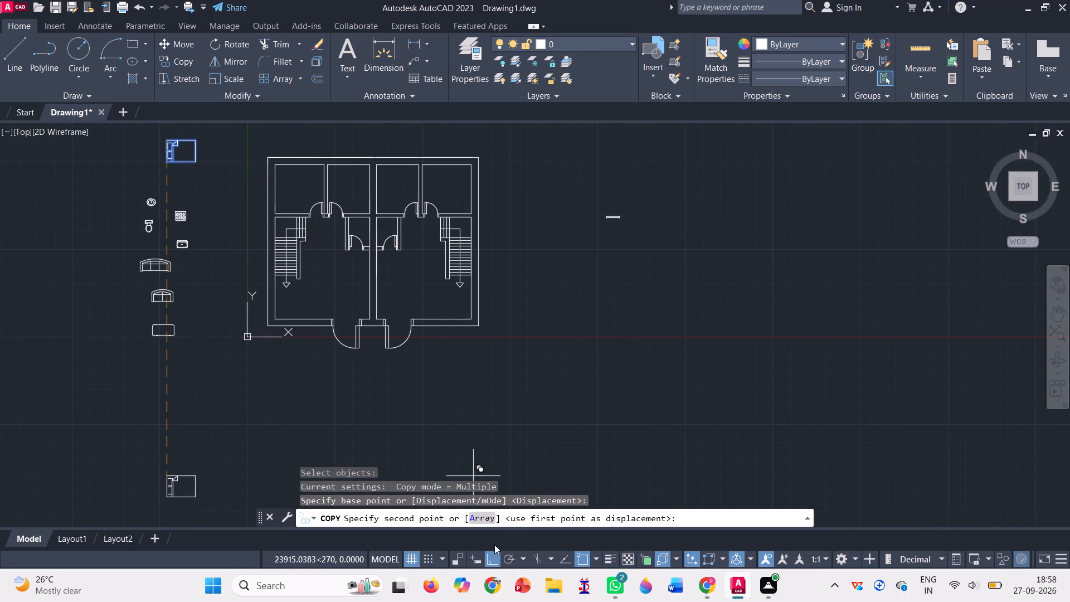
click(490, 555)
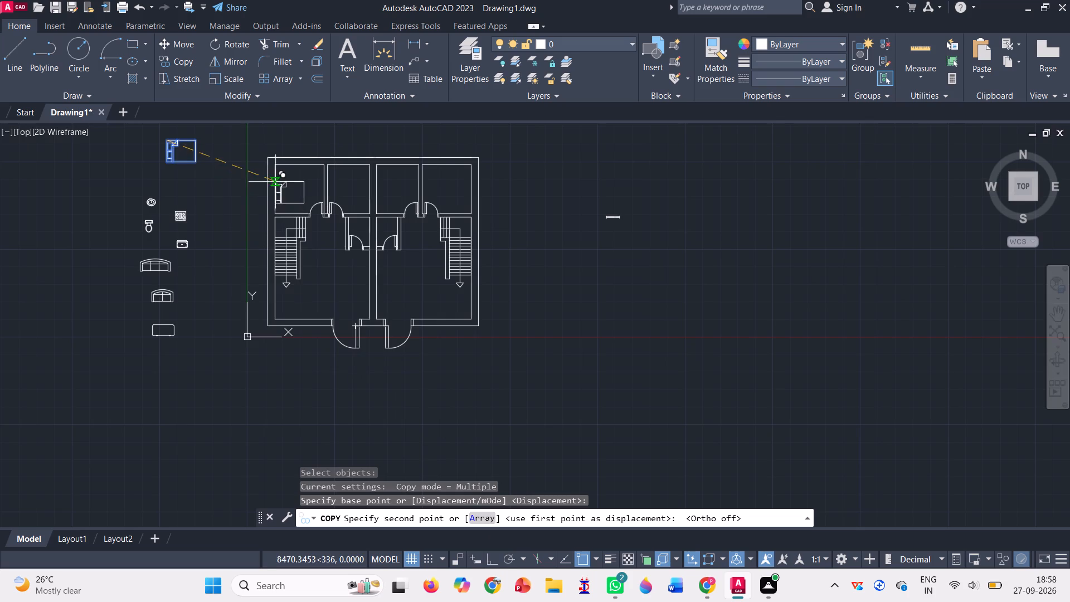
scroll(274, 178, up, 3)
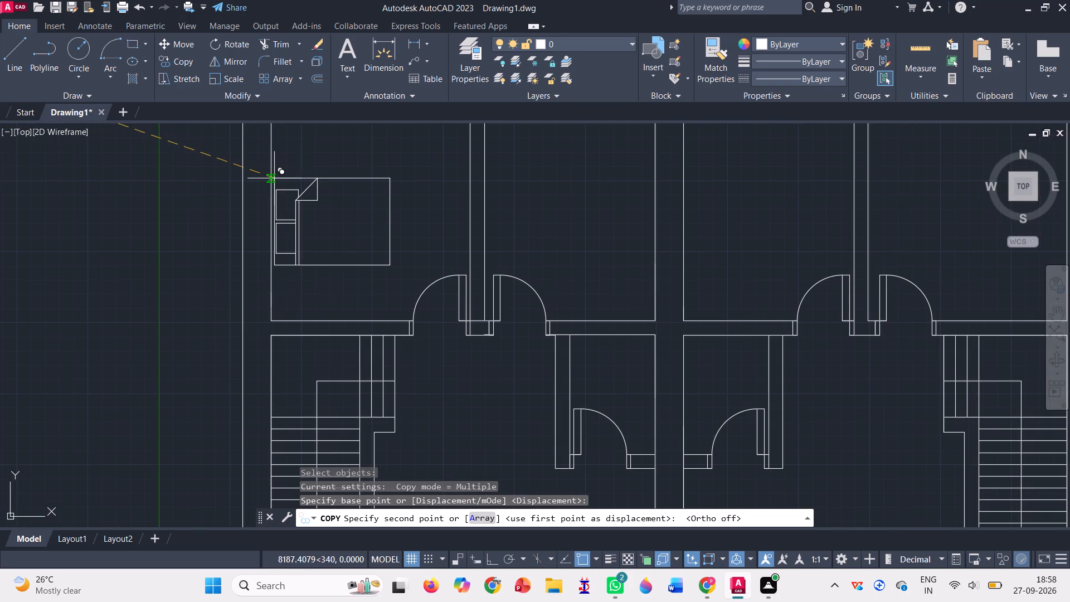
scroll(275, 173, down, 1)
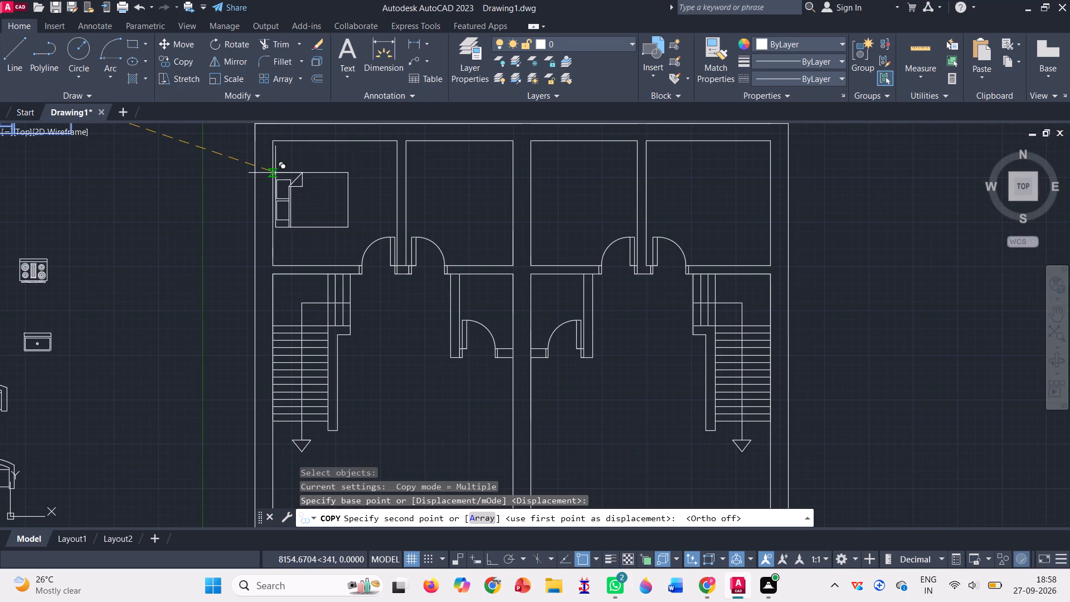
click(275, 171)
scroll(338, 204, down, 2)
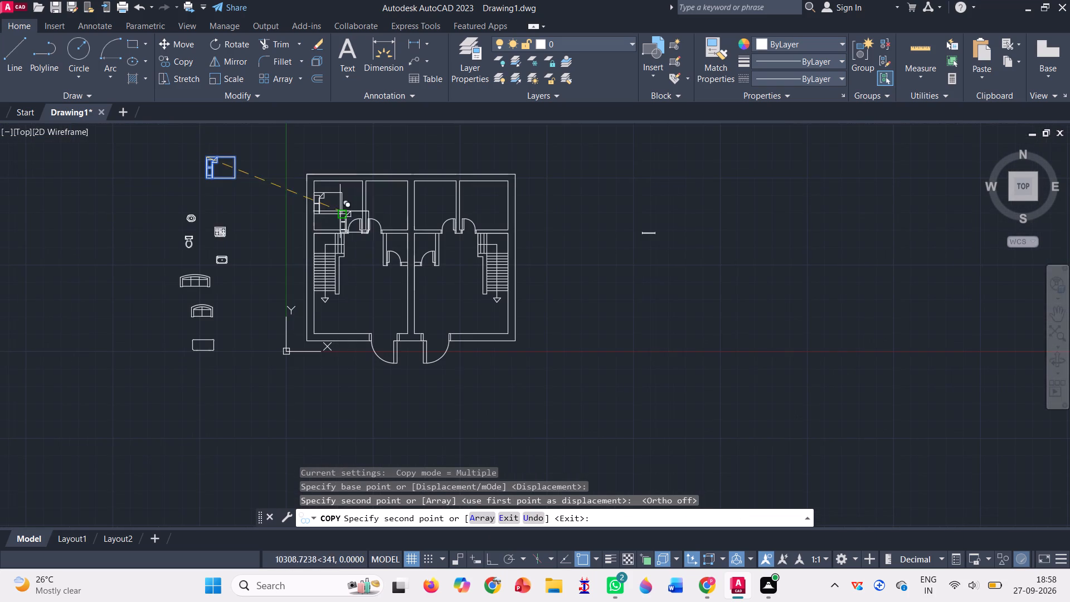
key(Return)
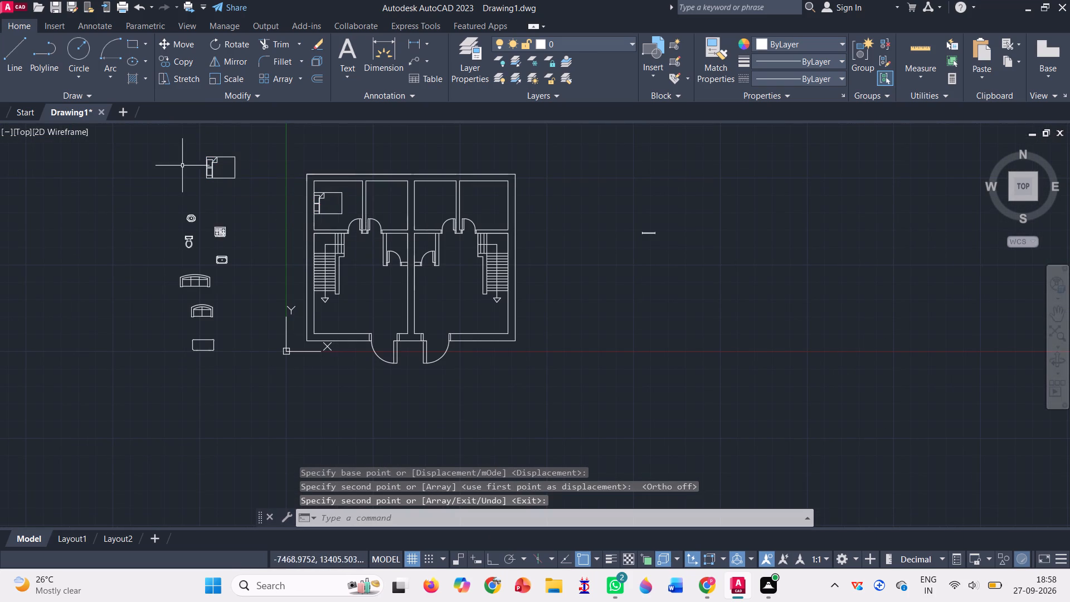
Rotate the original bed block outside the plan 180° about its upper headboard corner, with Ortho on.
click(221, 38)
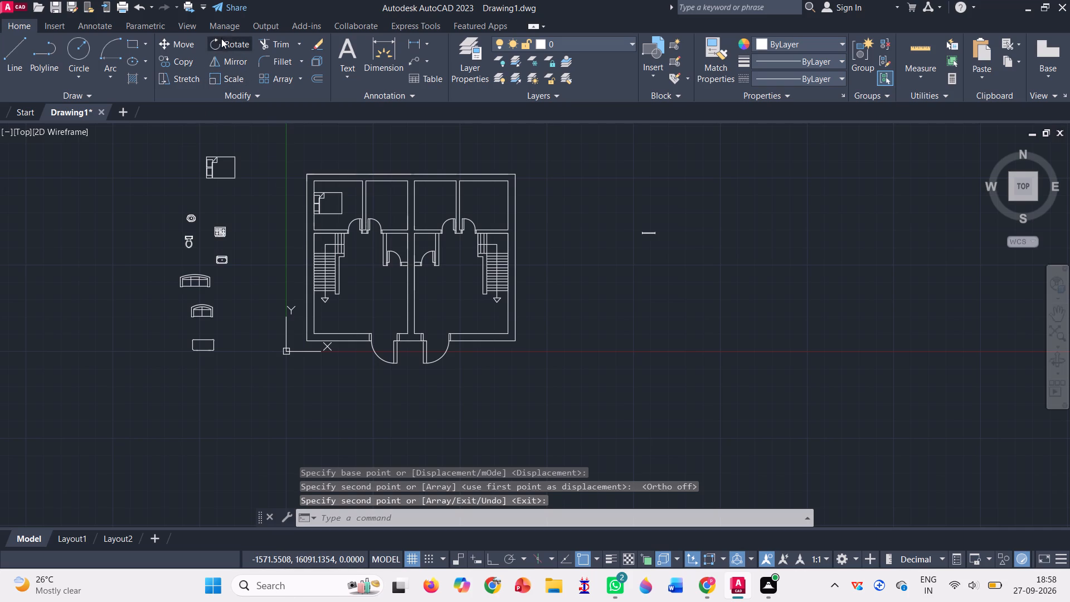
click(493, 556)
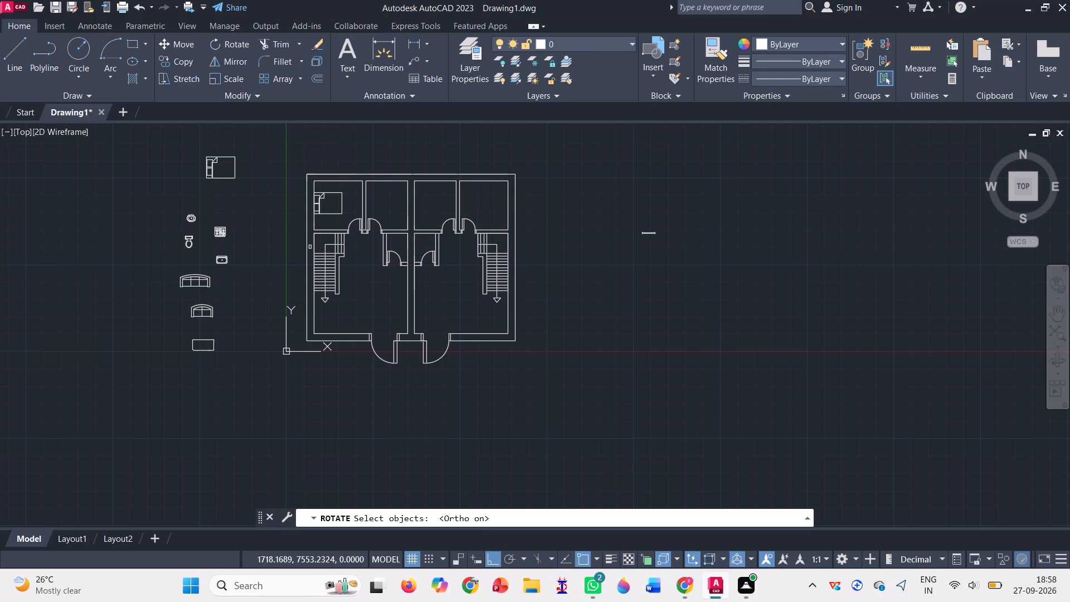
click(212, 166)
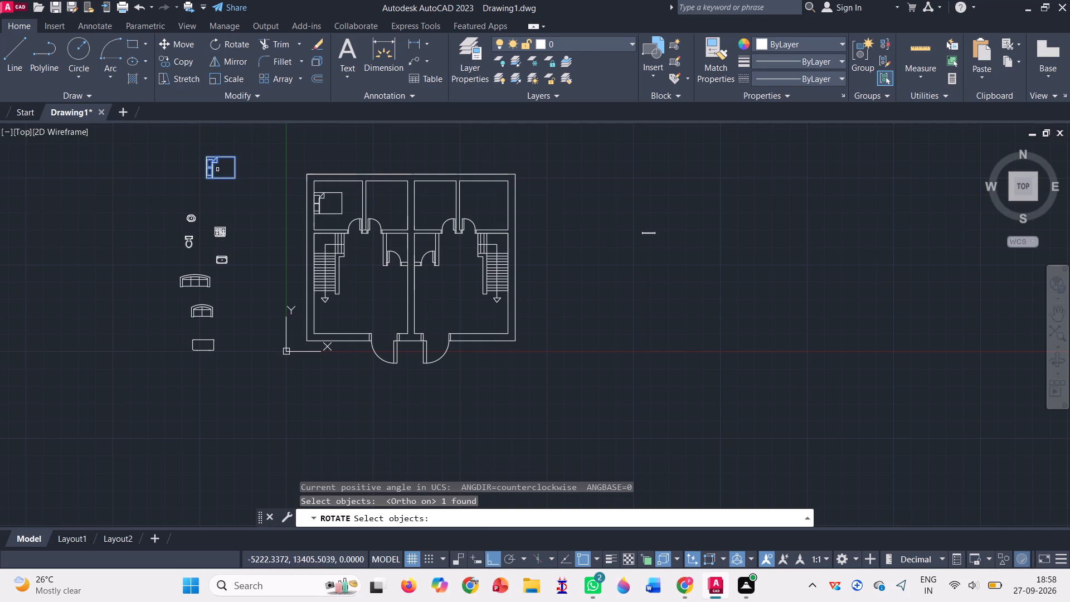
key(Return)
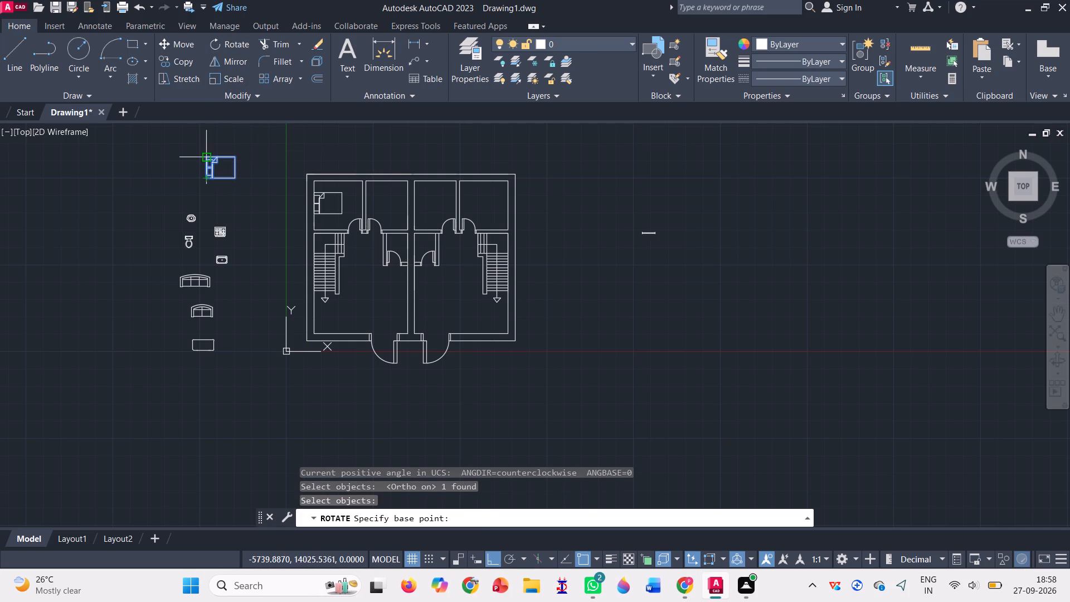
click(206, 158)
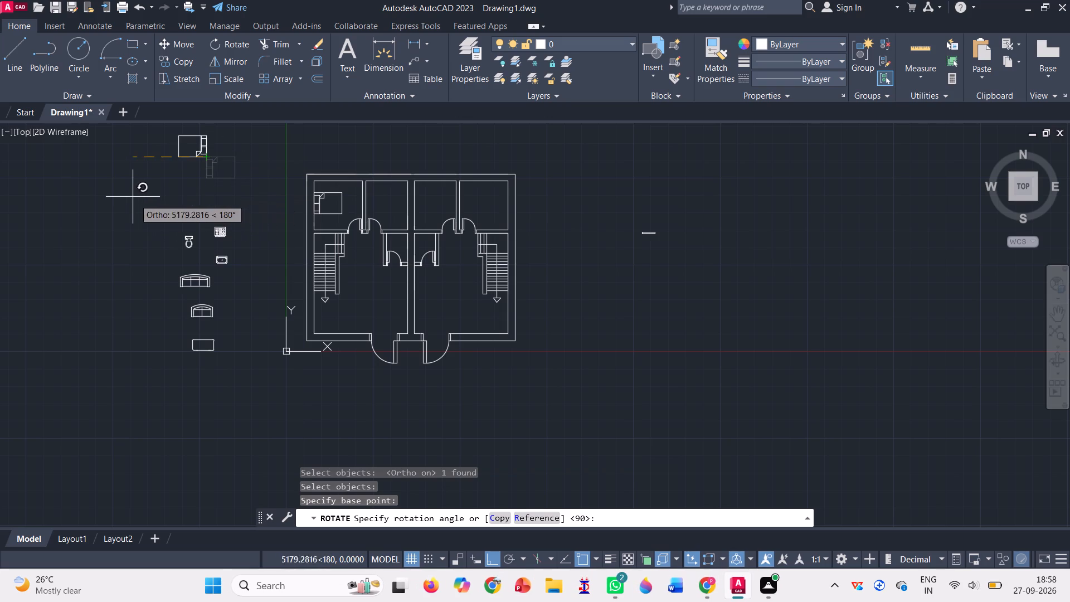
click(132, 195)
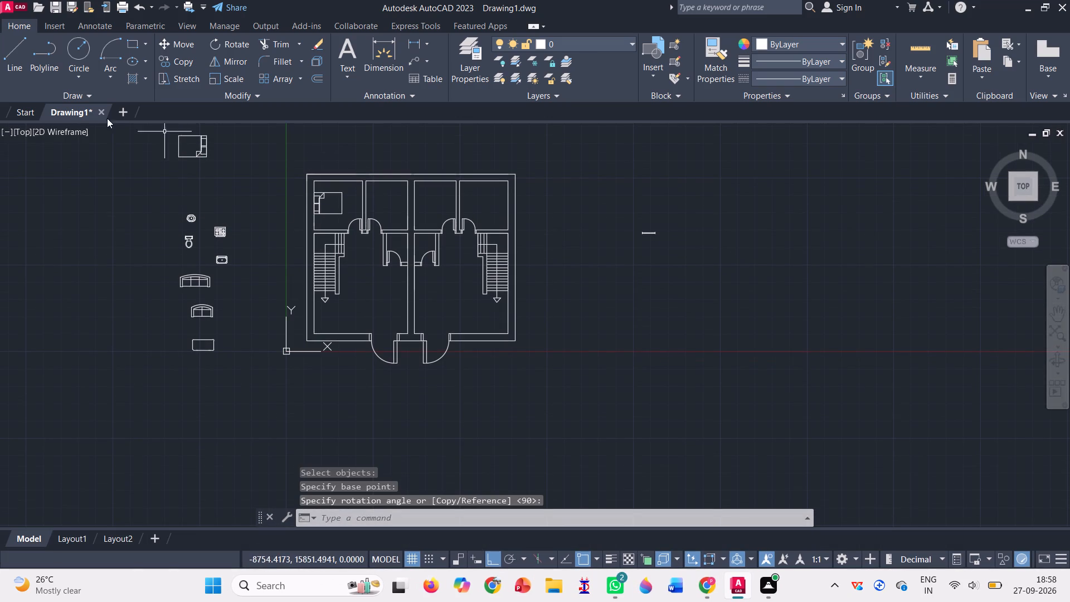
Move the bed from its upper headboard corner into the plan's upper-right bedroom, headboard against the right wall, with Ortho off.
click(176, 46)
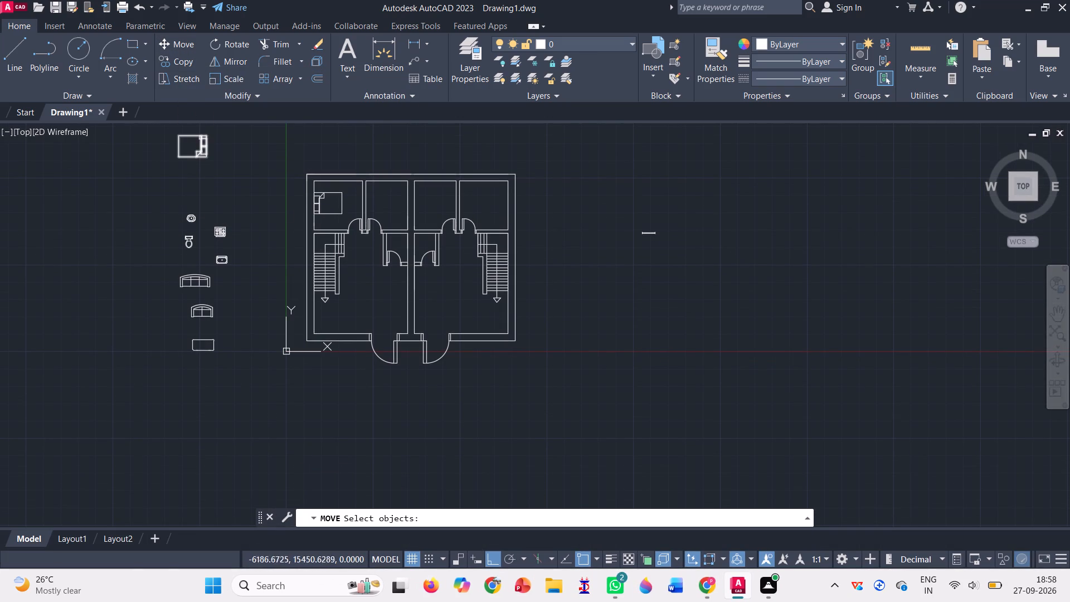
click(202, 140)
key(Return)
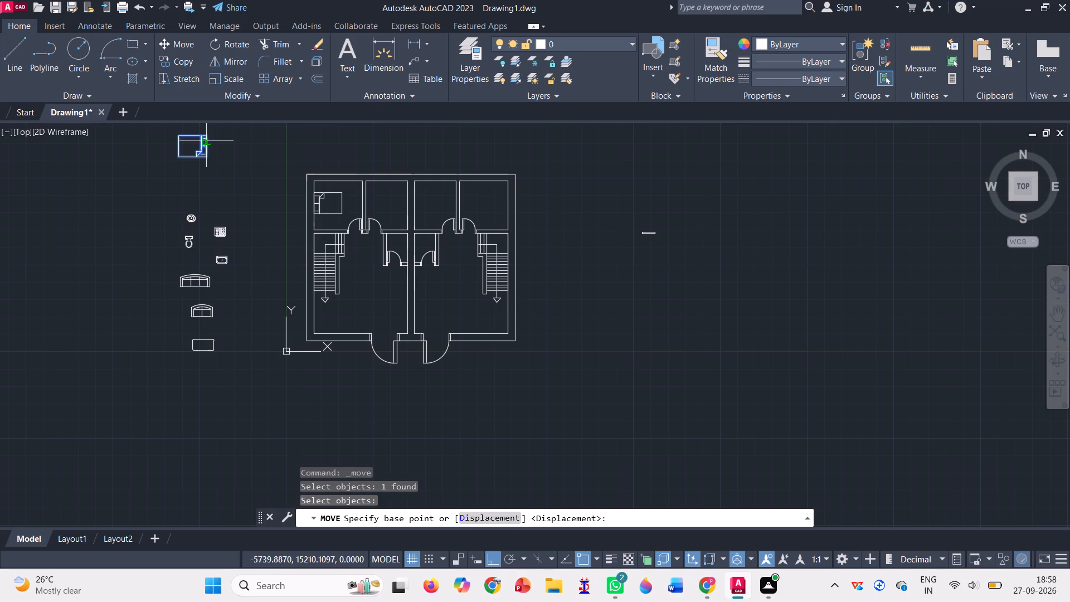
scroll(208, 144, up, 1)
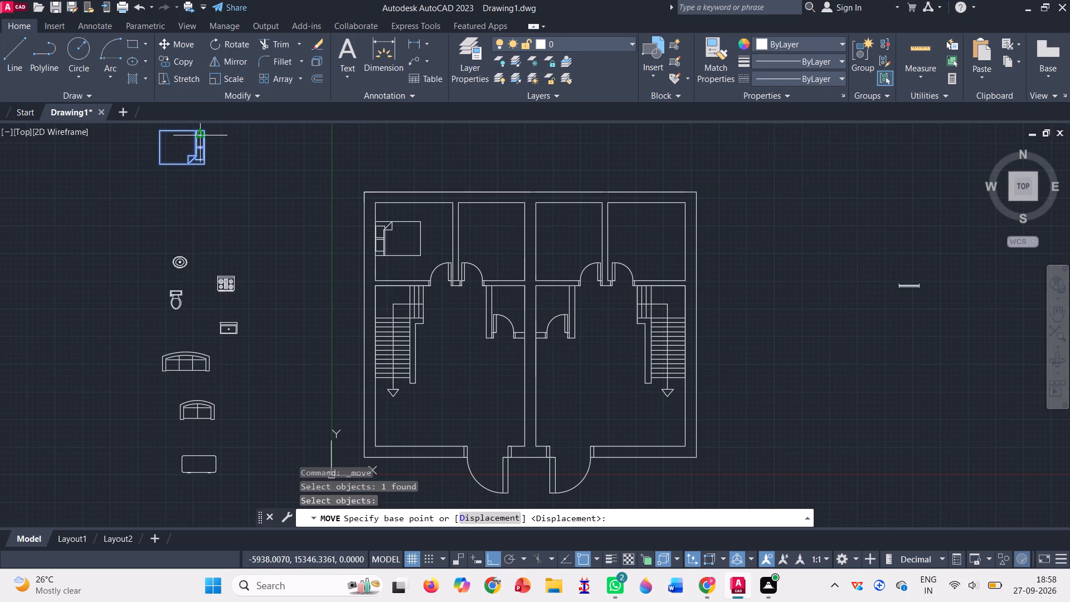
click(204, 130)
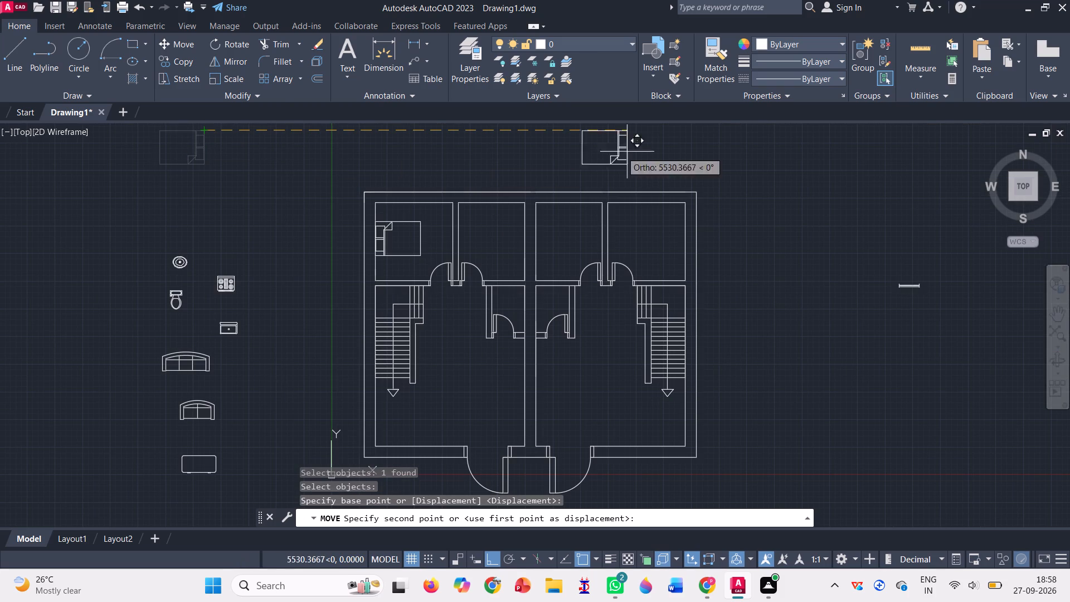
click(495, 551)
scroll(680, 224, up, 3)
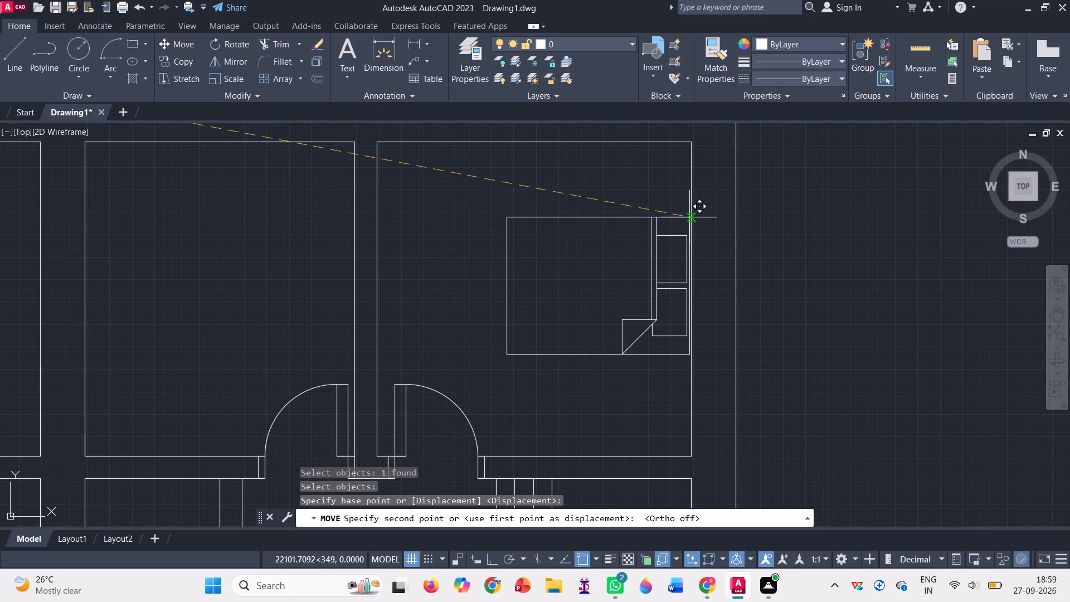
click(689, 207)
scroll(702, 199, down, 3)
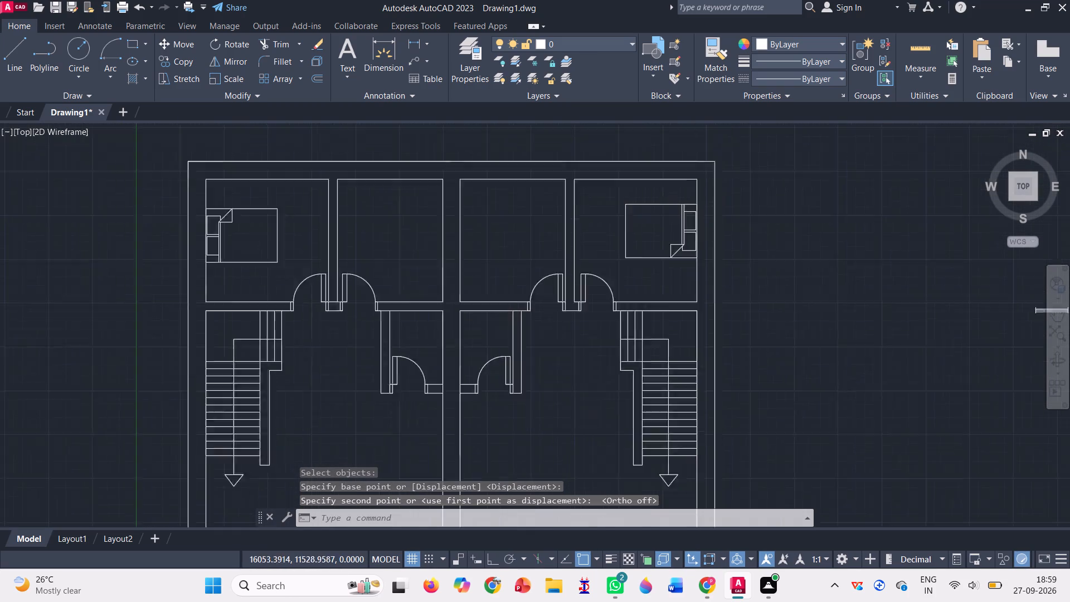
scroll(697, 210, down, 2)
Rotate the three-seat sofa beside the floor plan 90° about its right back corner, with Ortho on.
key(Return)
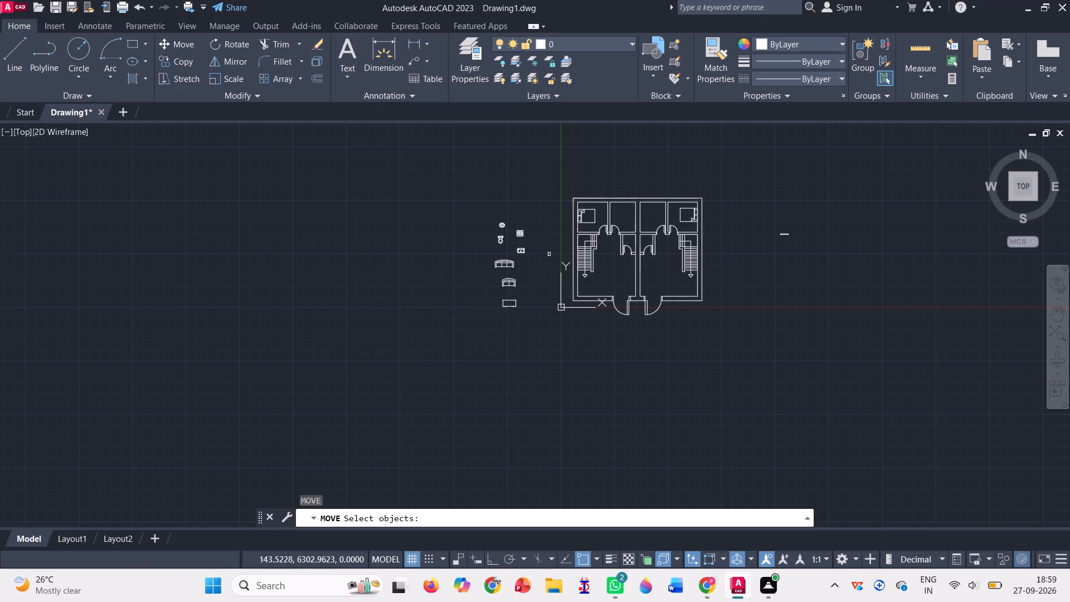
scroll(536, 264, up, 2)
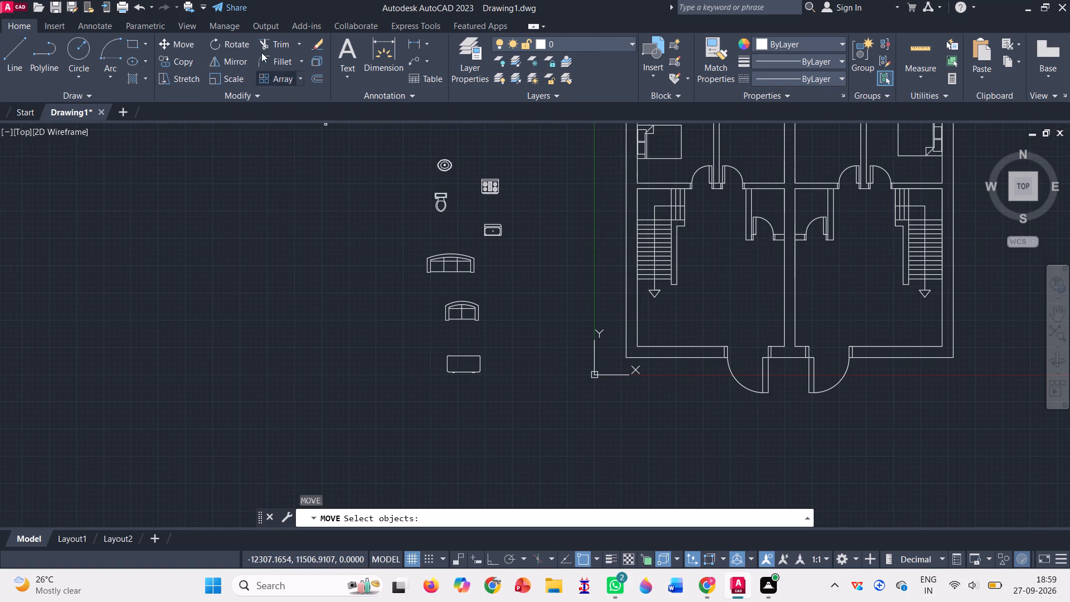
click(225, 43)
scroll(469, 230, up, 2)
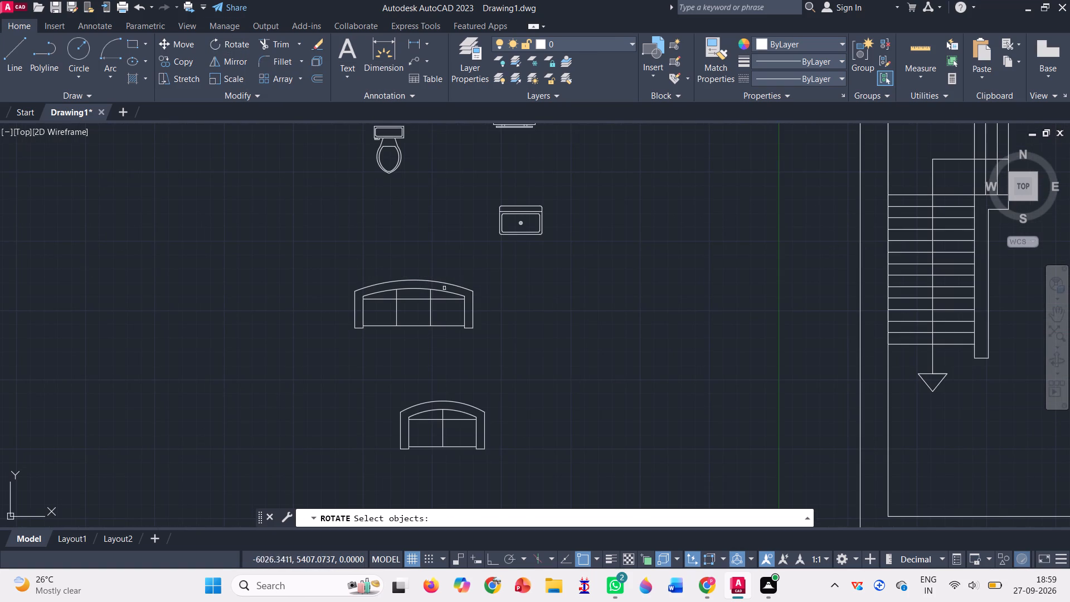
double_click(441, 290)
key(Return)
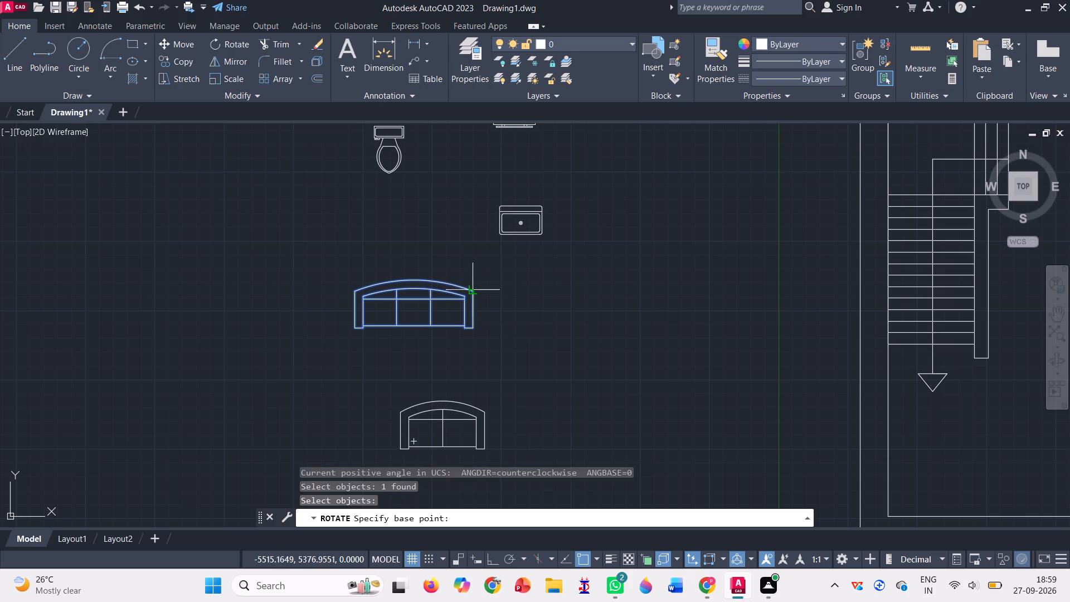
click(474, 290)
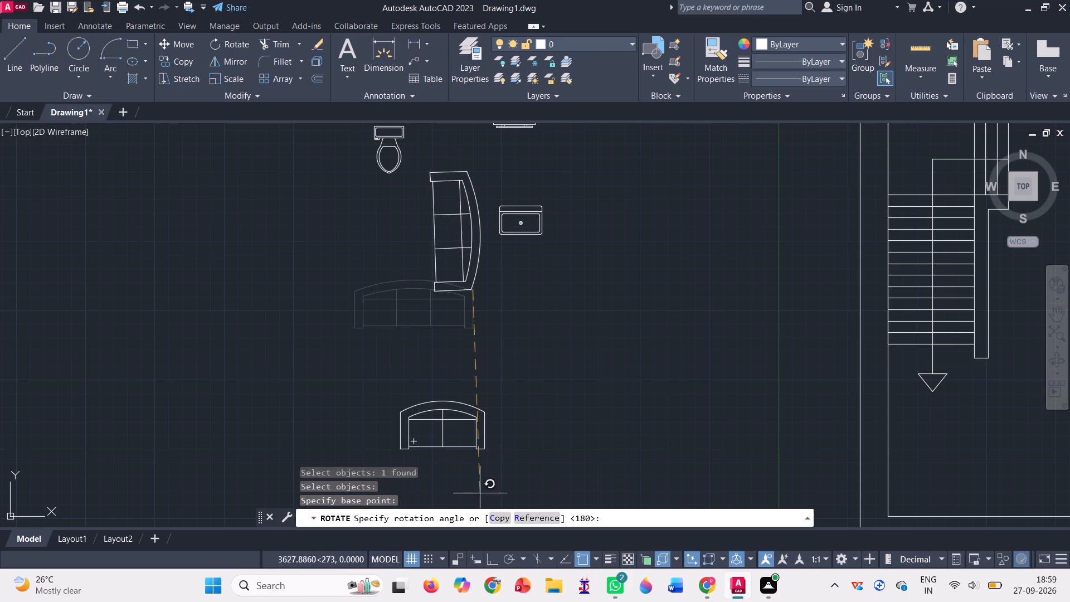
click(485, 551)
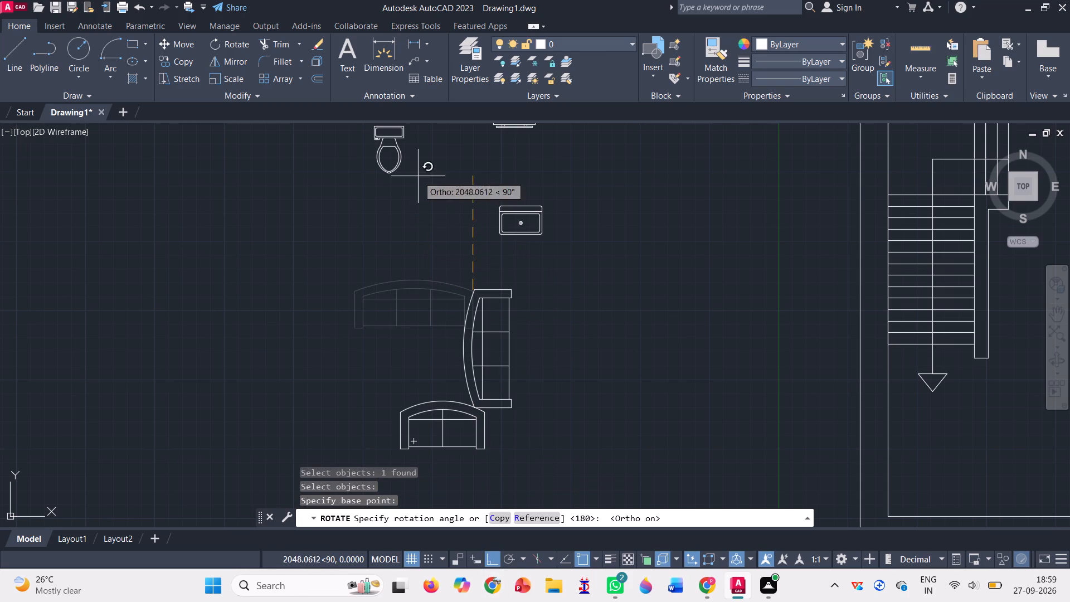
click(434, 201)
Rotate the two-seat sofa beside the floor plan 180° about its right back corner, with Ortho on.
scroll(377, 242, down, 2)
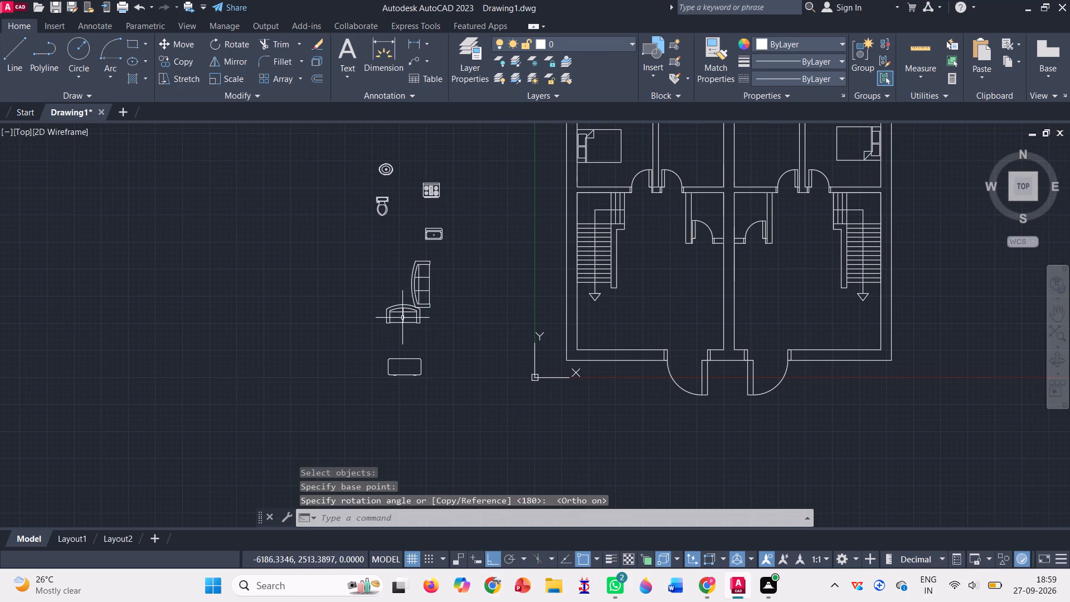
scroll(404, 315, up, 2)
click(226, 46)
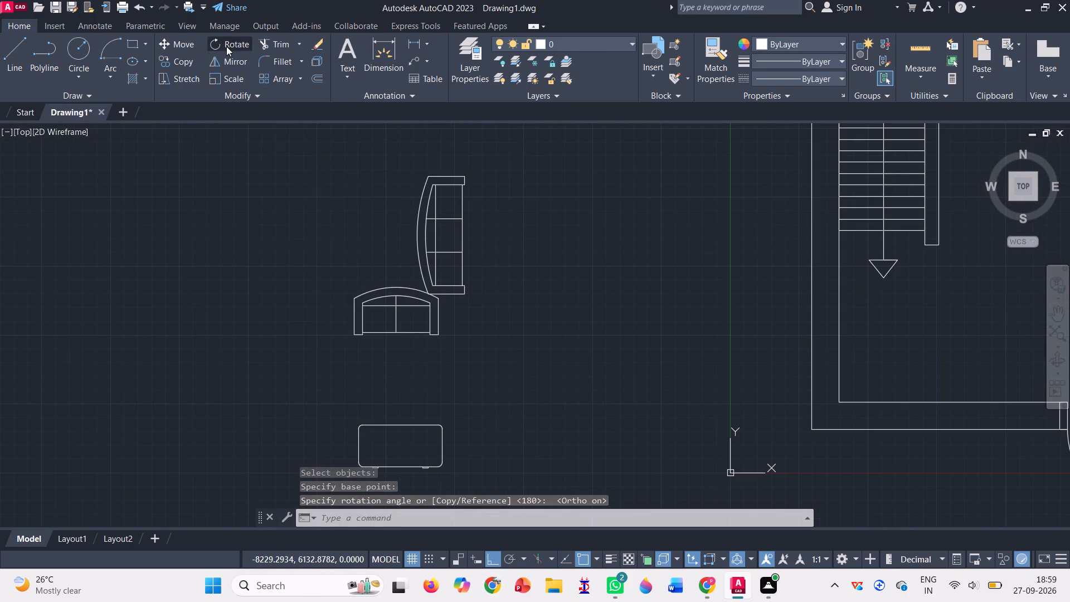
click(381, 292)
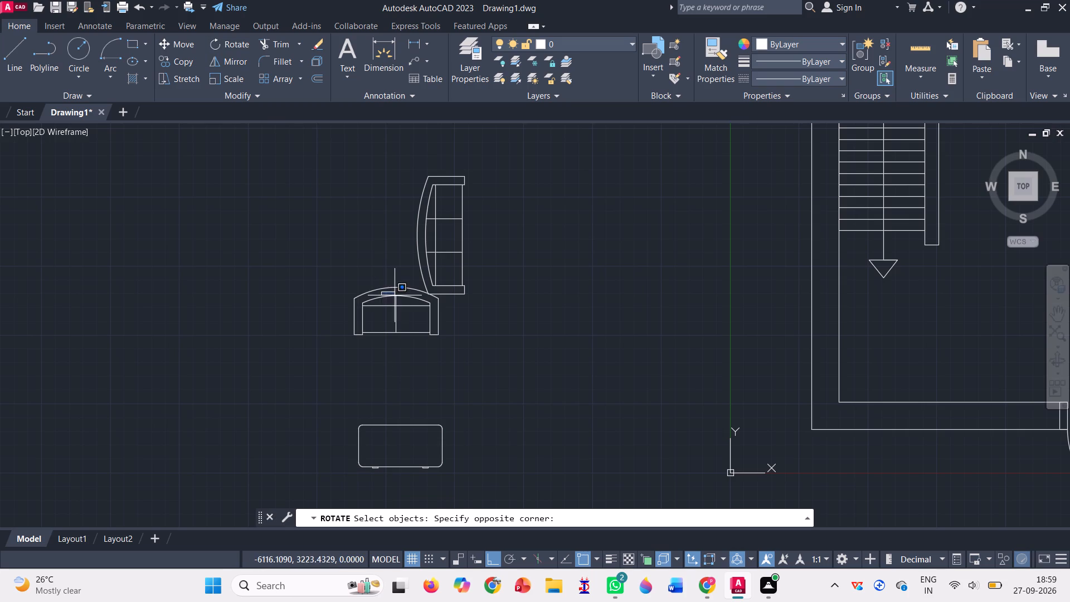
click(395, 295)
click(395, 297)
key(Return)
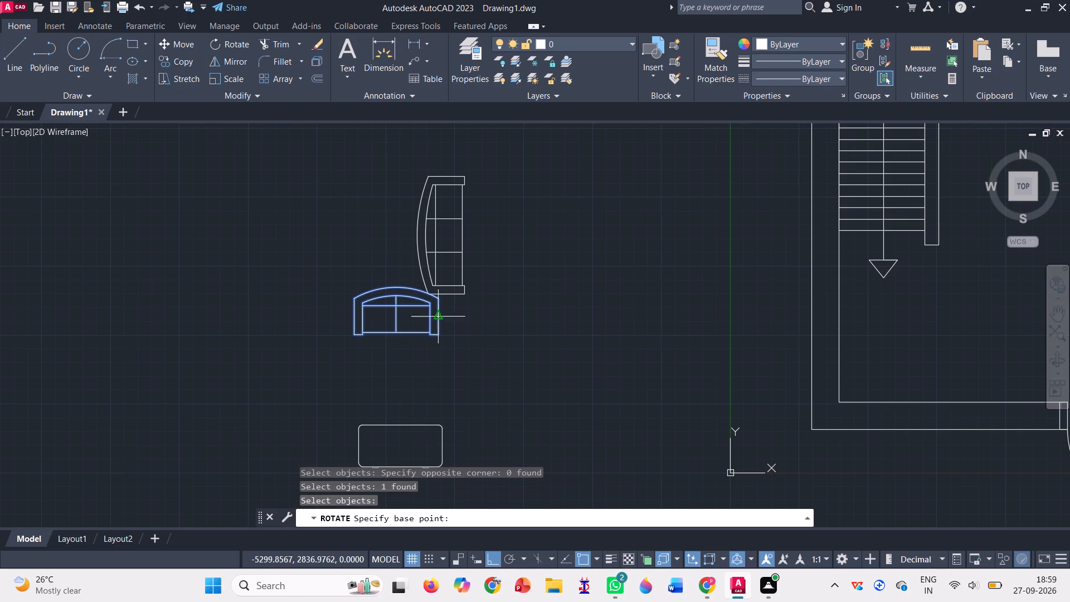
click(439, 300)
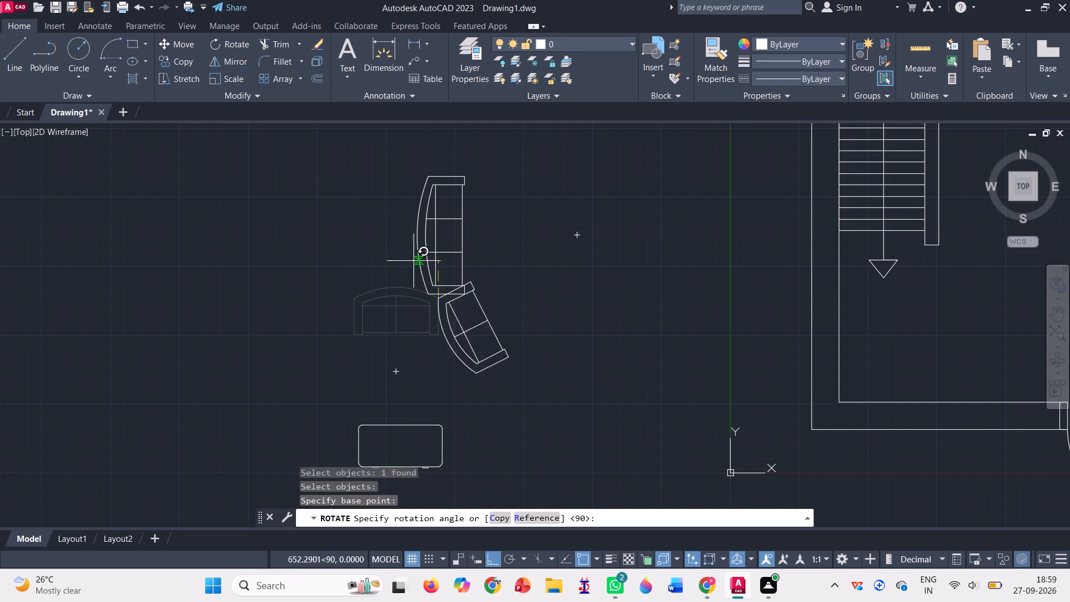
click(367, 268)
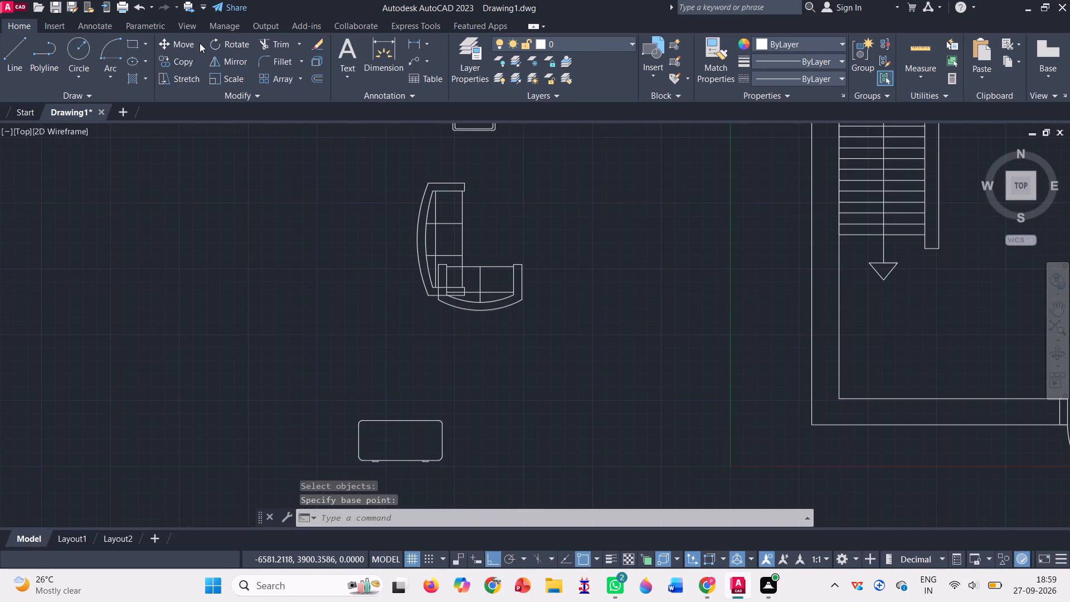
Move the two-seat sofa by its upper-left corner down and right, clear of the three-seat sofa, with Ortho off.
double_click(184, 43)
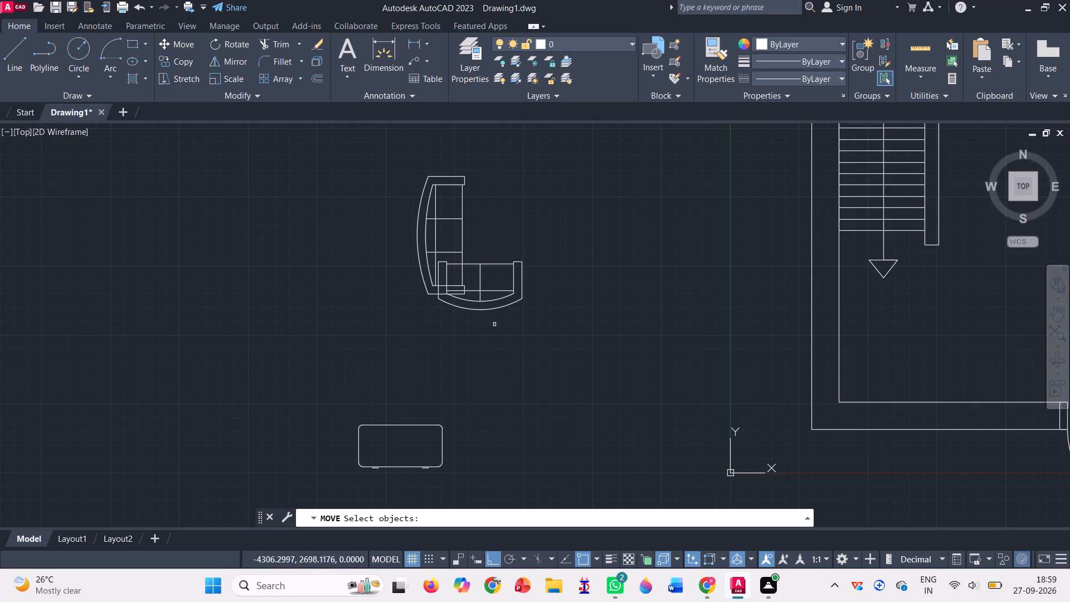
click(476, 286)
click(483, 302)
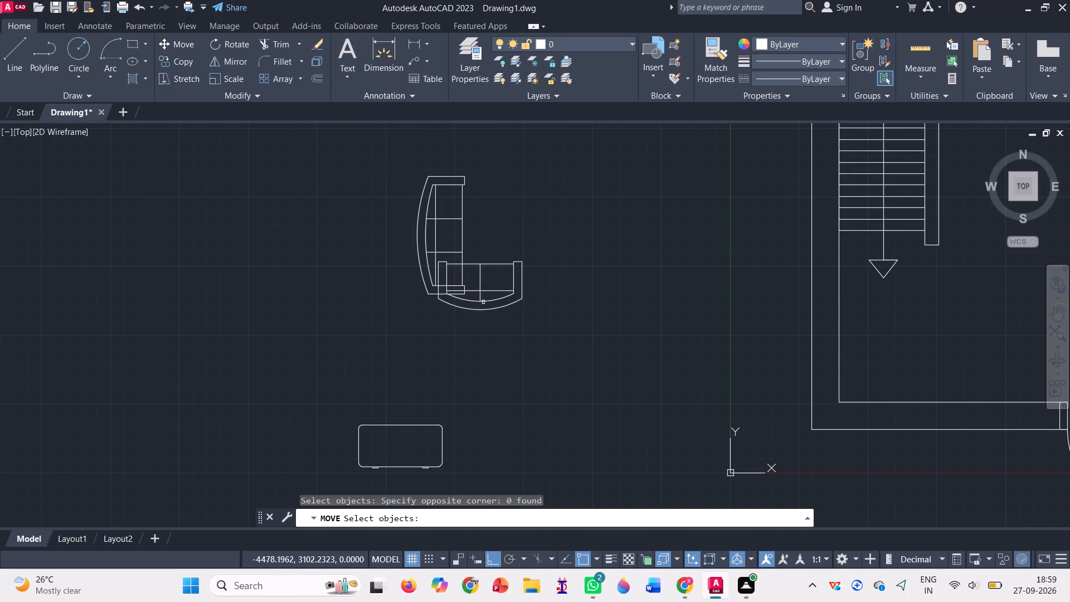
click(478, 293)
key(Return)
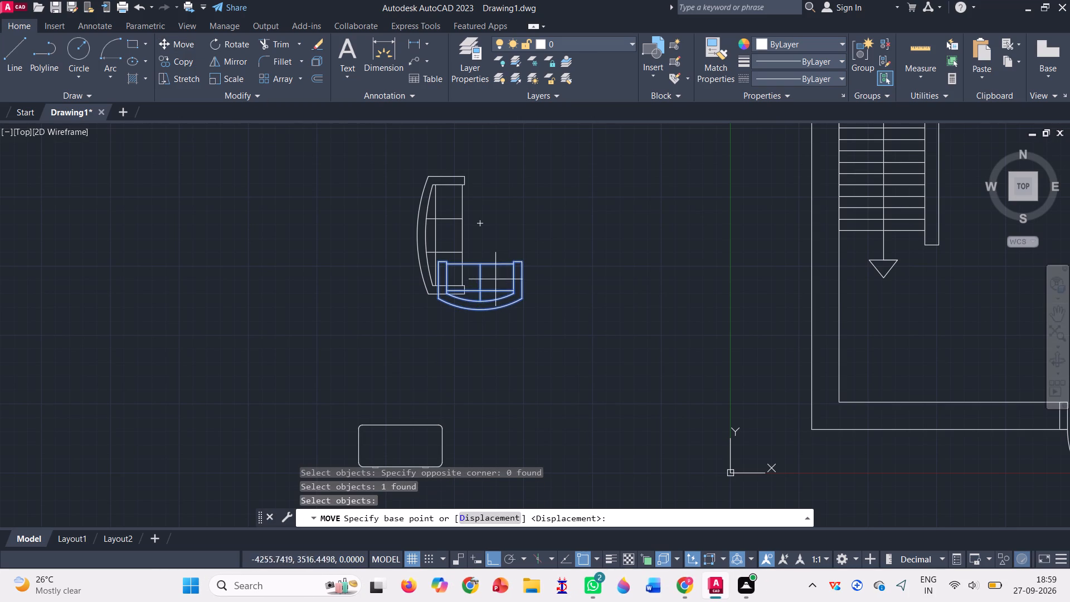
click(441, 265)
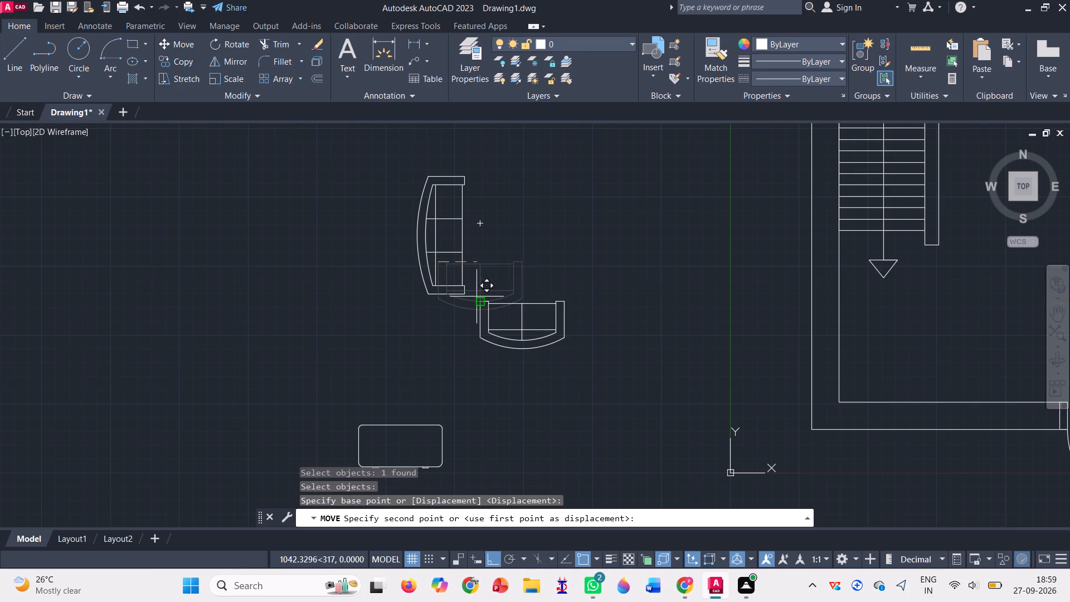
click(489, 550)
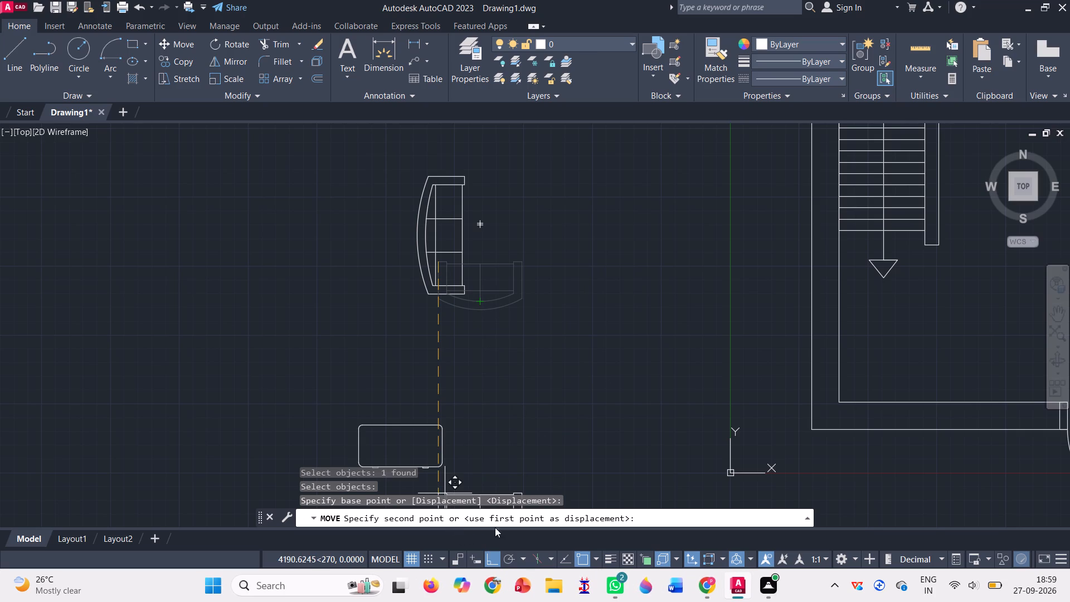
click(493, 561)
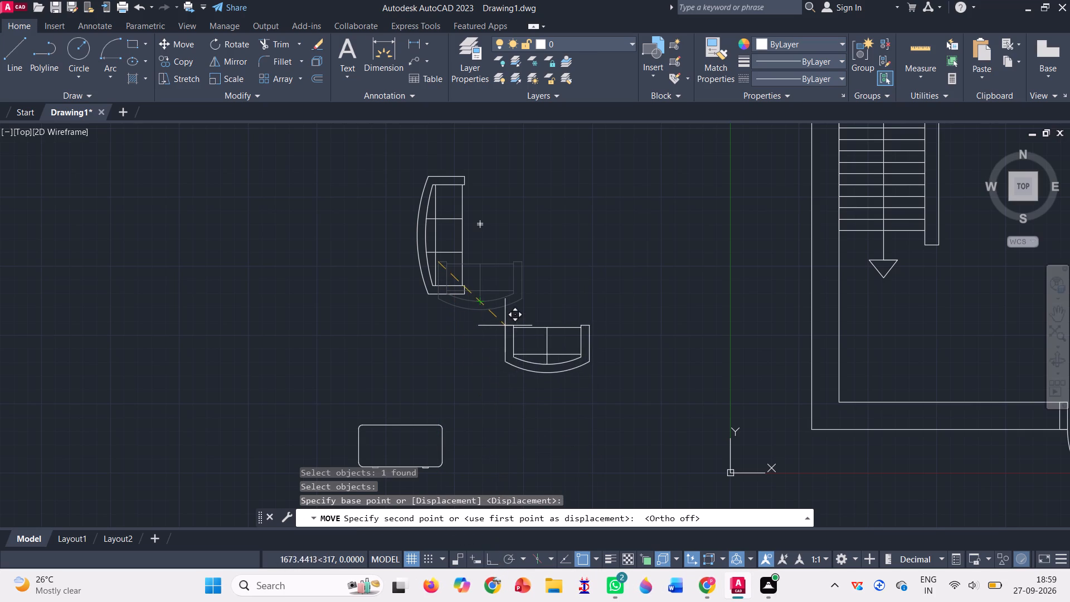
click(478, 302)
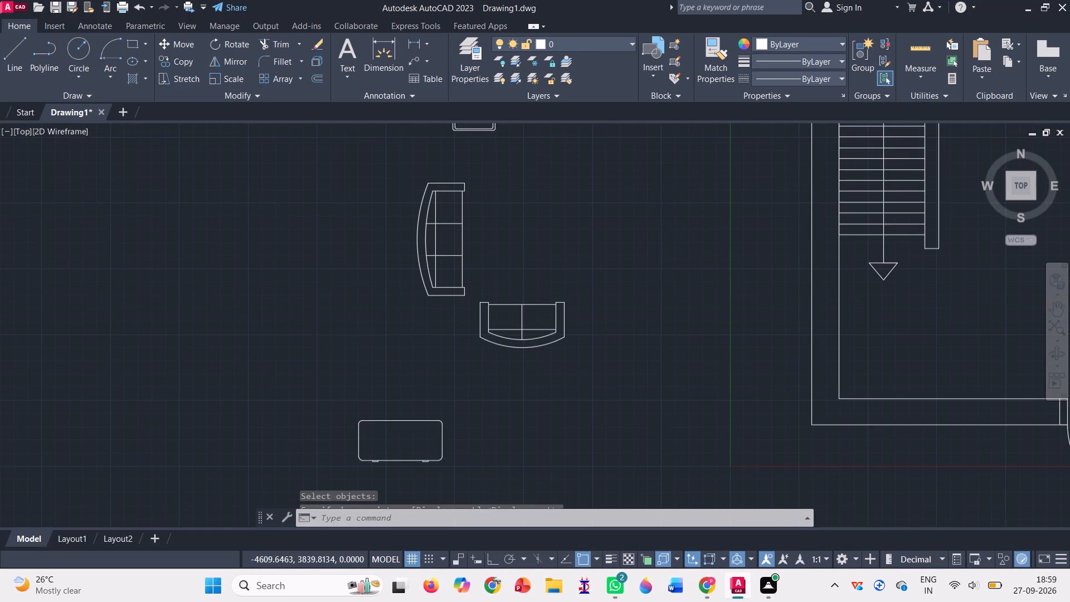
Rotate the rounded rectangular block below the sofas 90° about its upper-left corner, with Ortho on.
click(227, 42)
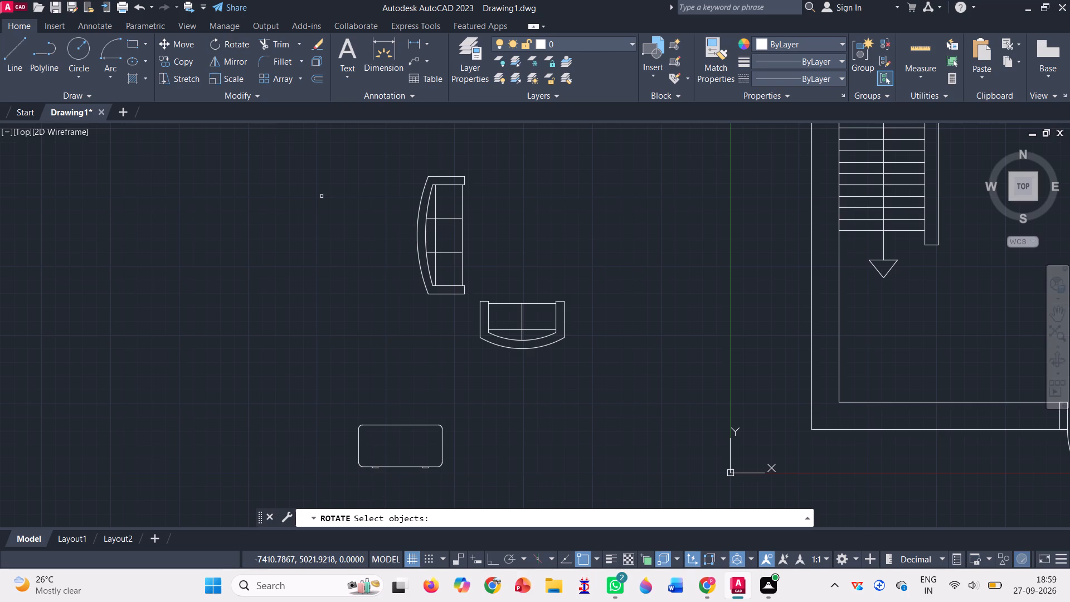
scroll(322, 202, down, 2)
scroll(359, 289, up, 2)
click(359, 291)
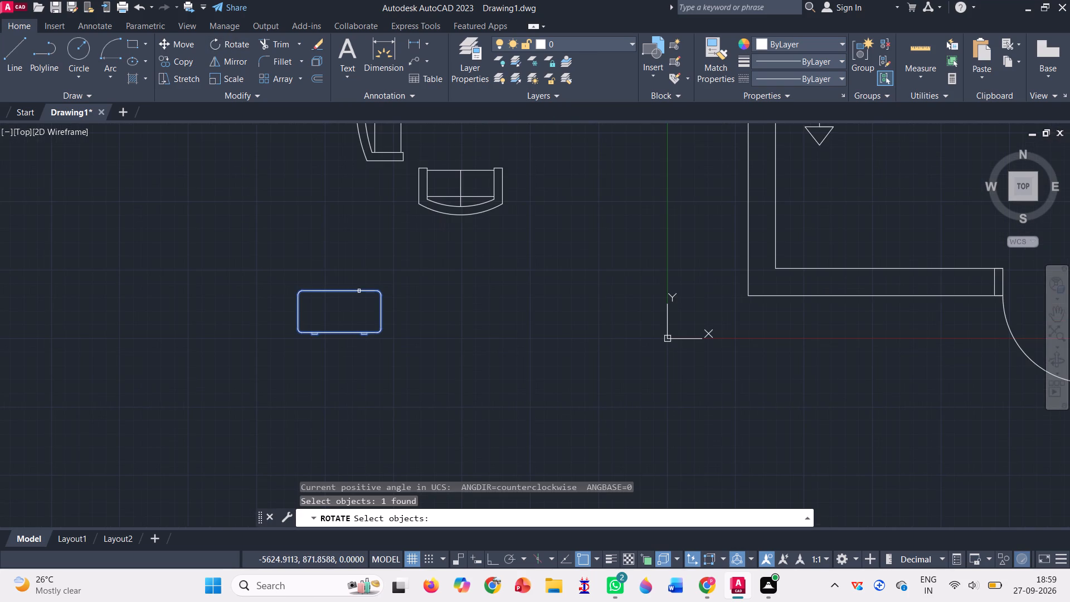
key(Return)
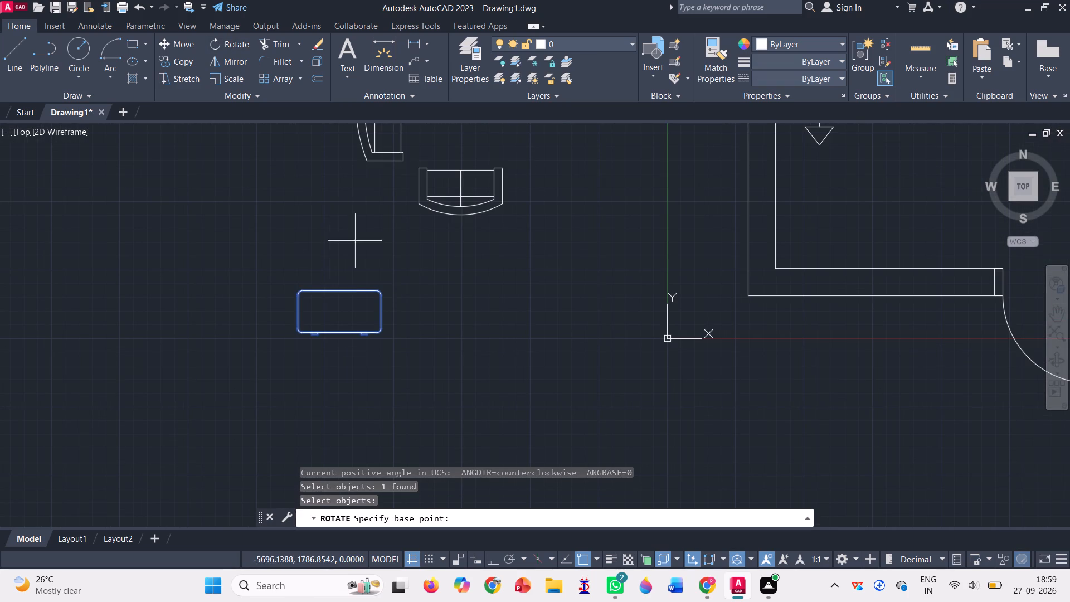
click(303, 300)
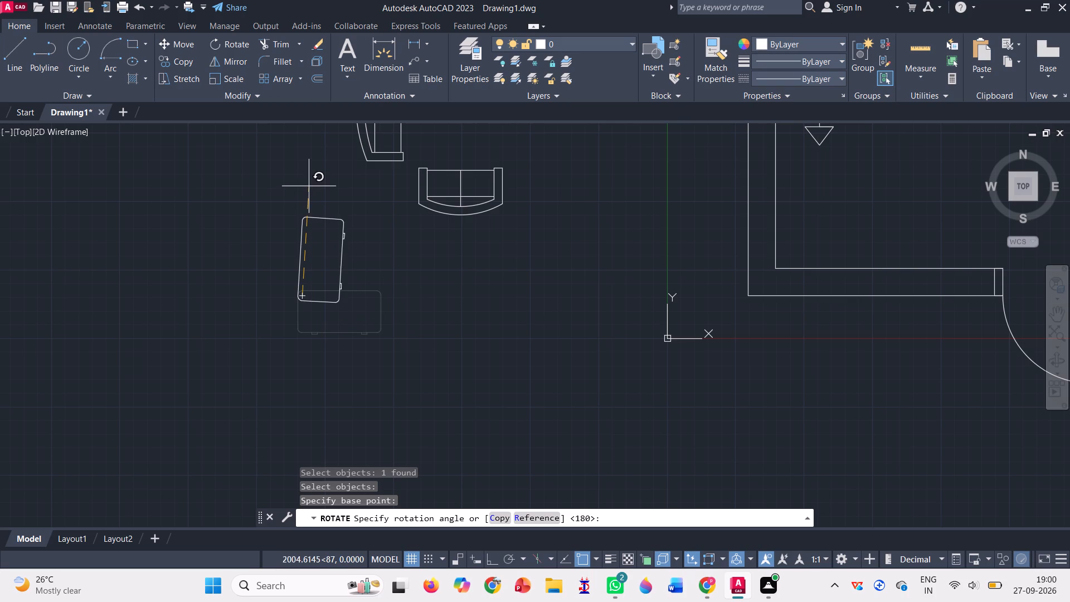
click(493, 559)
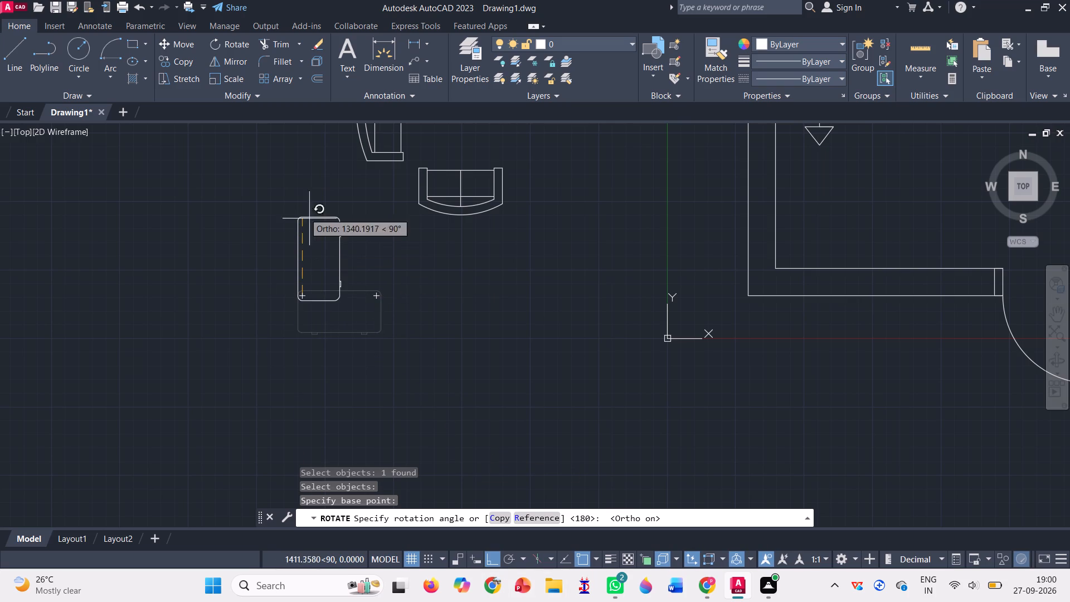
click(269, 186)
Move the rounded rectangular table by its lower-left corner to beside the three-seat sofa, above the two-seat sofa, with Ortho off.
scroll(361, 271, down, 2)
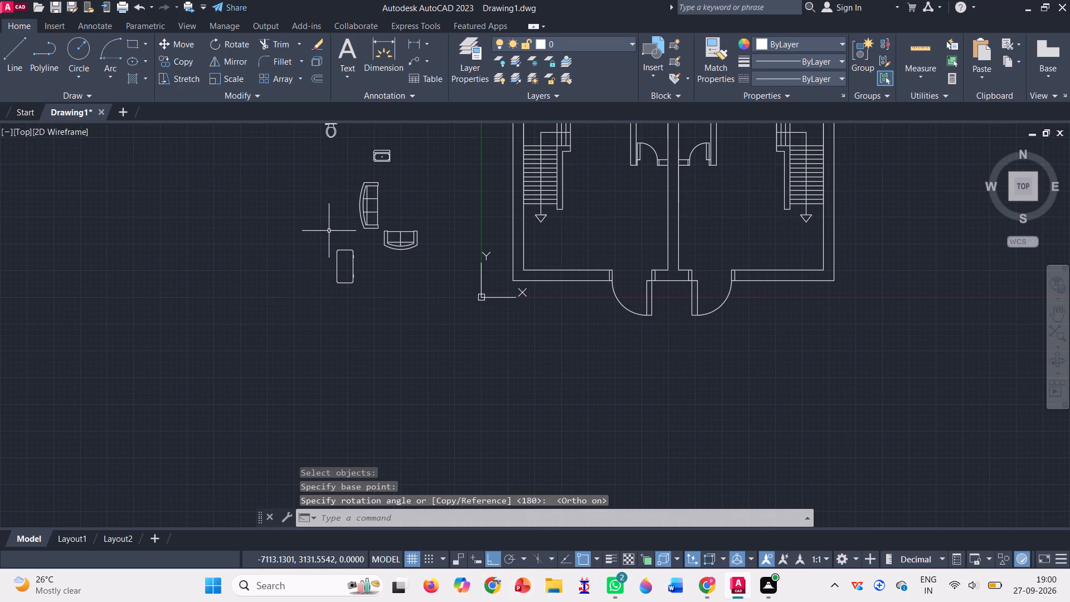
scroll(329, 231, up, 1)
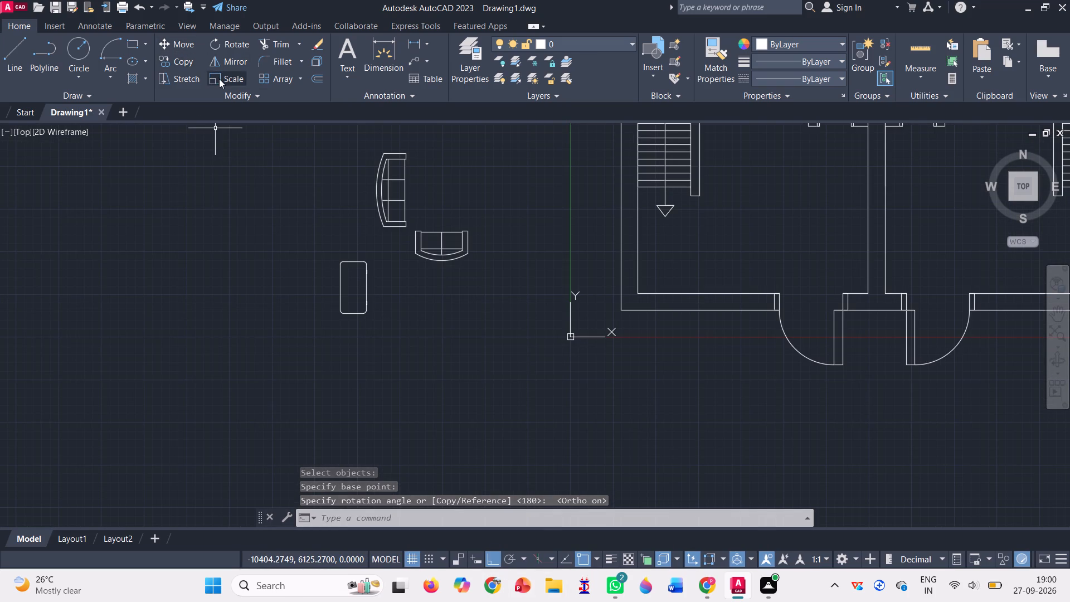
click(182, 45)
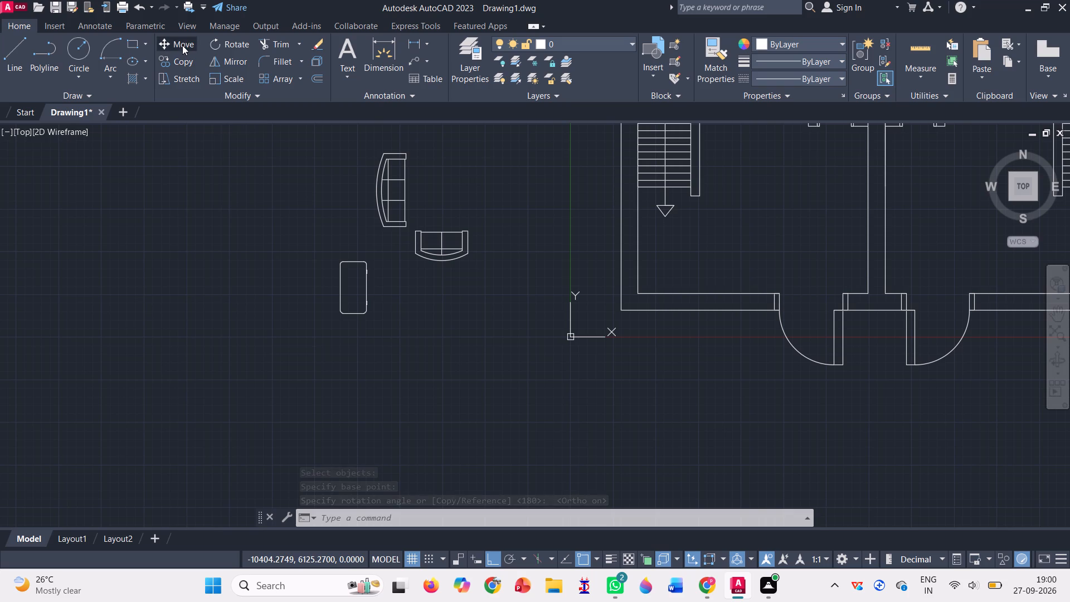
click(340, 265)
key(Return)
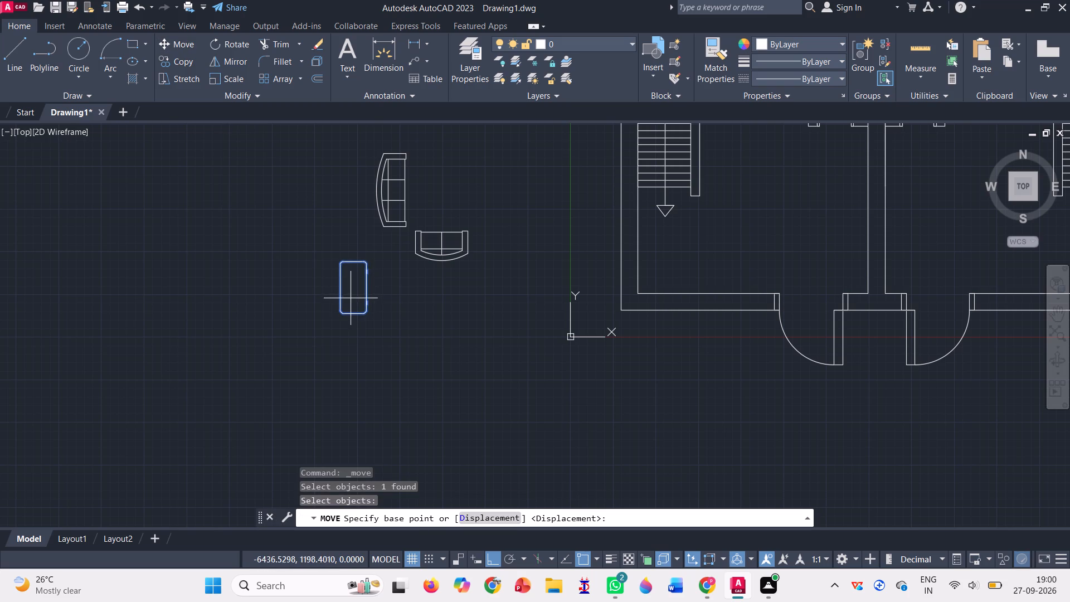
click(337, 314)
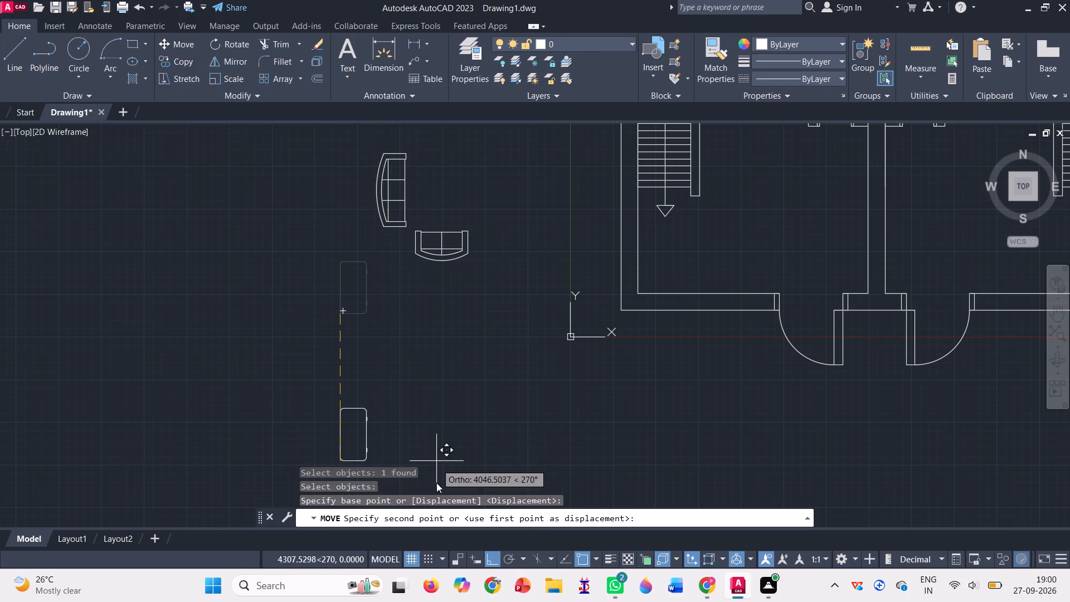
double_click(487, 557)
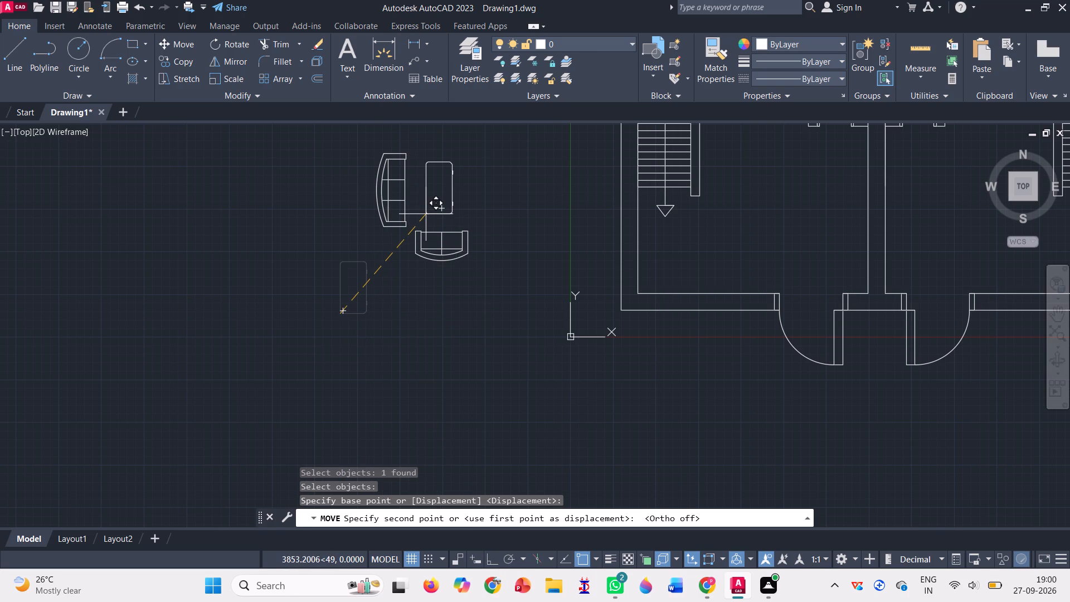
double_click(426, 212)
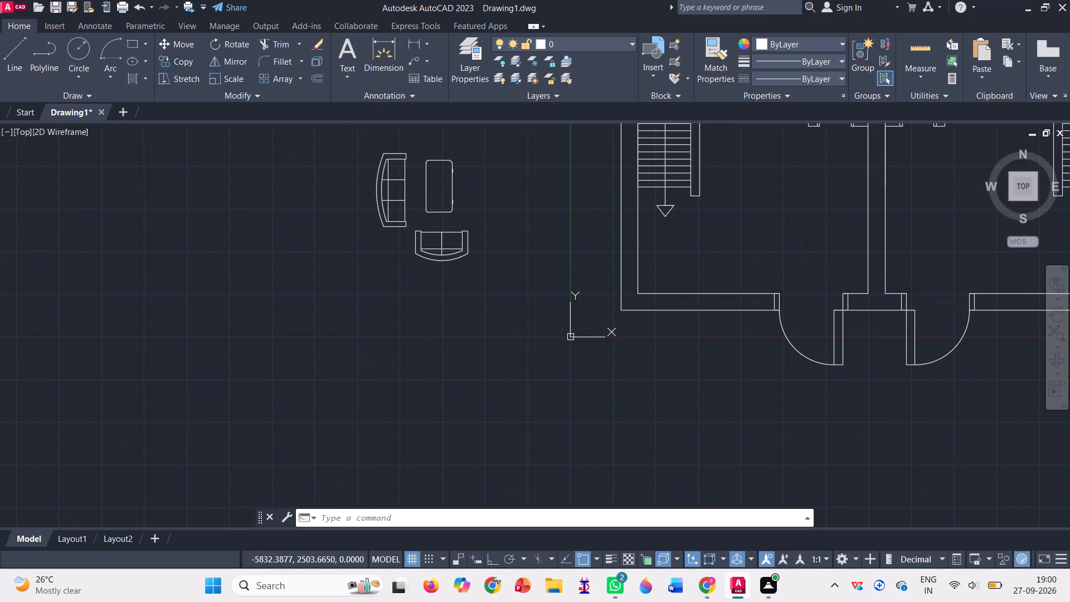
Copy both sofas and the table from beside the plan into the left unit's living area, between the stairs and the party wall.
scroll(339, 279, down, 1)
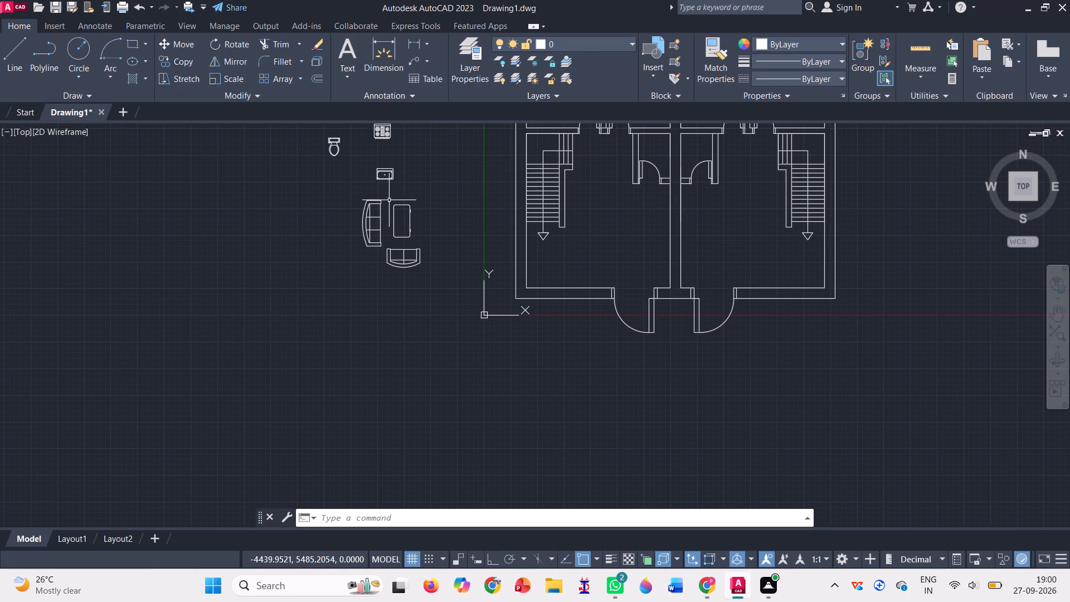
scroll(389, 200, up, 1)
click(182, 57)
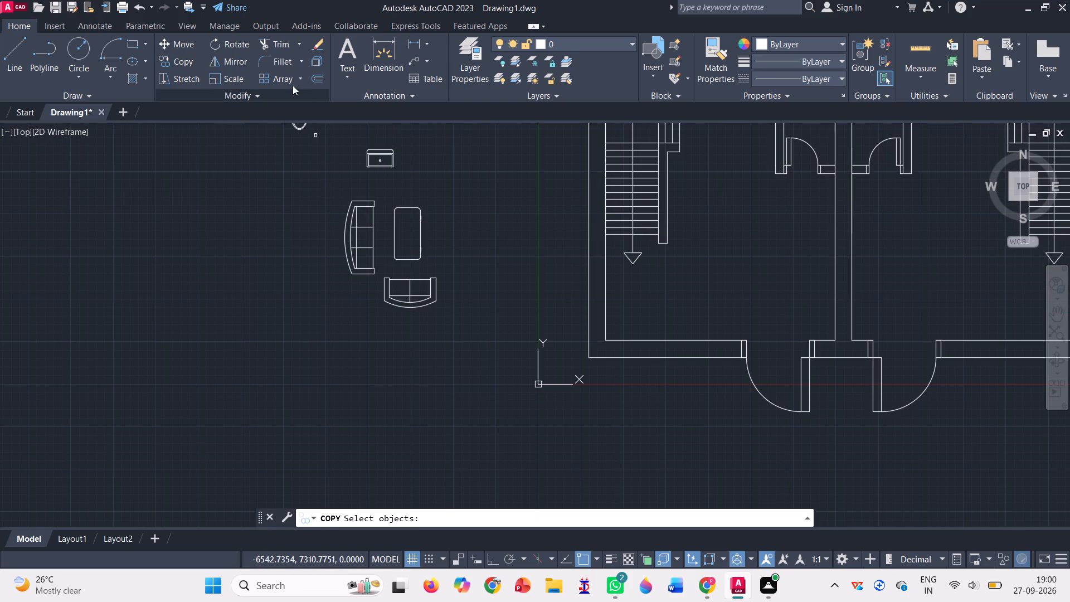
drag(322, 221, 389, 188)
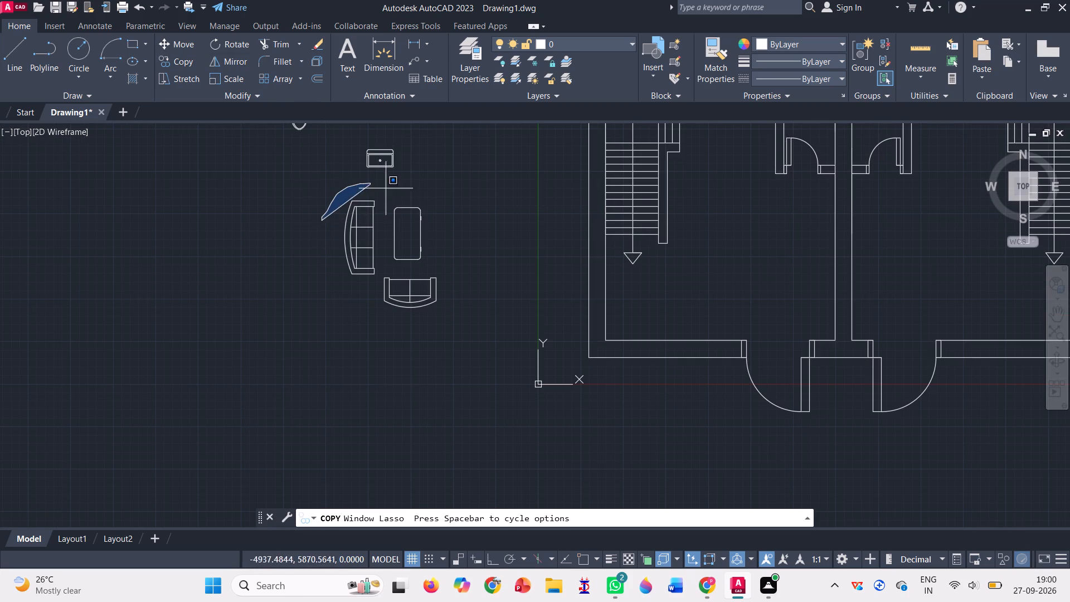
drag(389, 188, 354, 344)
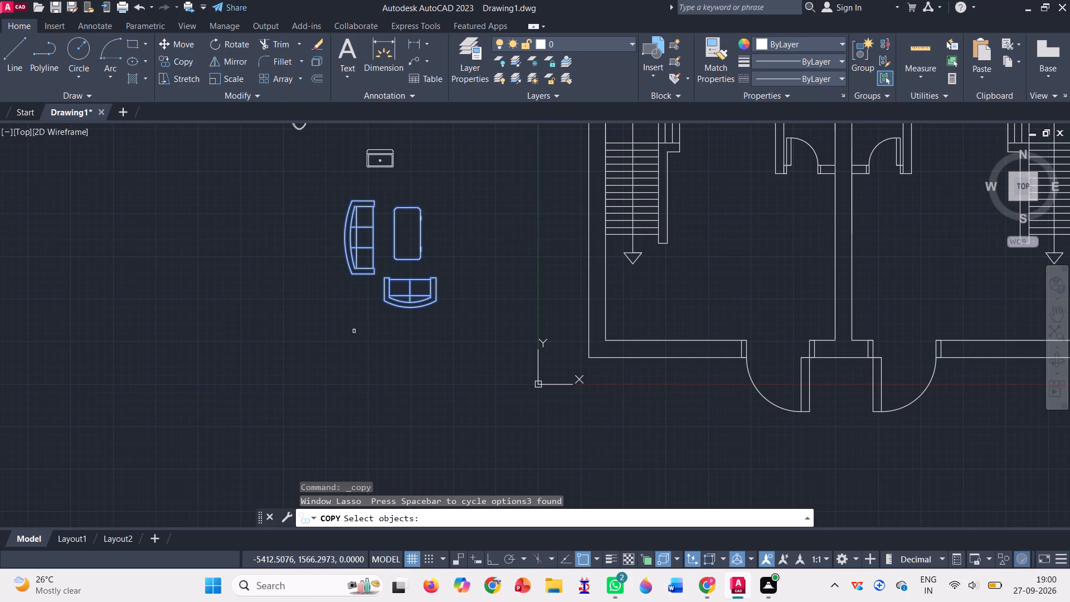
key(Return)
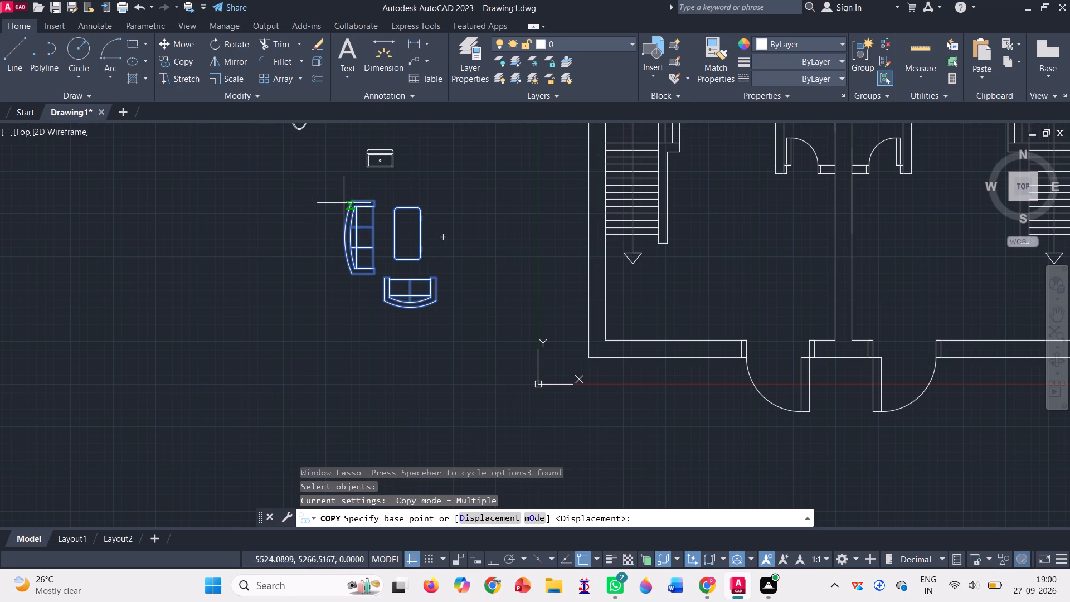
click(348, 199)
scroll(354, 211, down, 1)
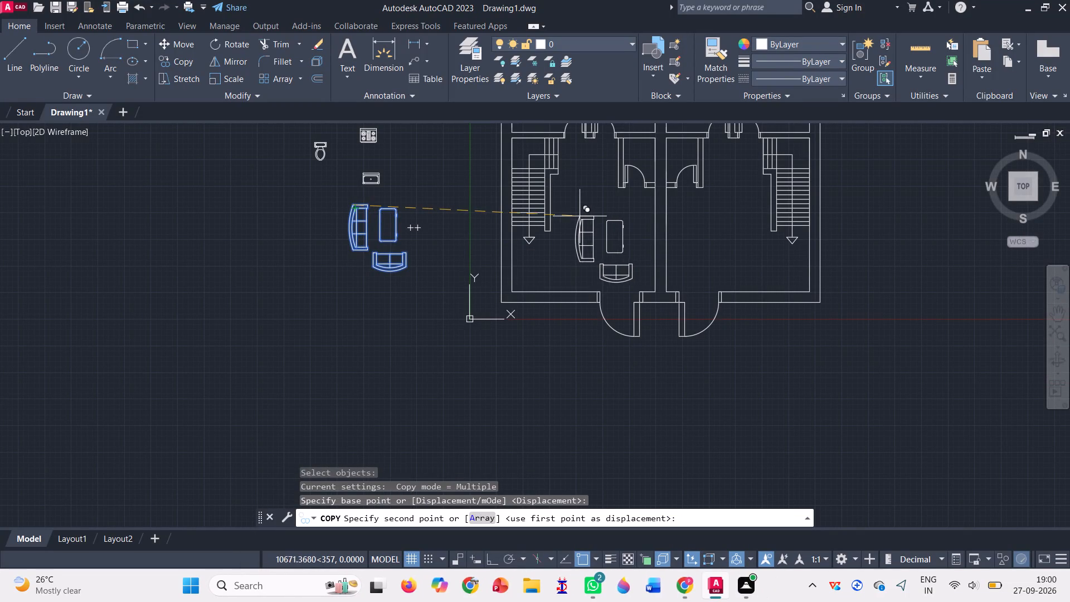
scroll(560, 220, up, 1)
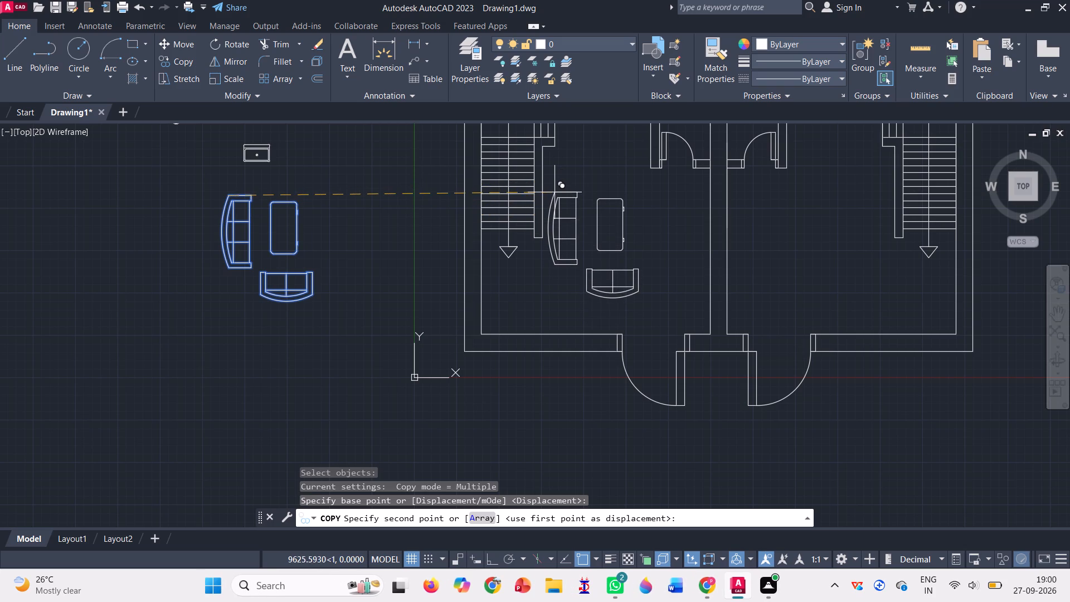
click(561, 220)
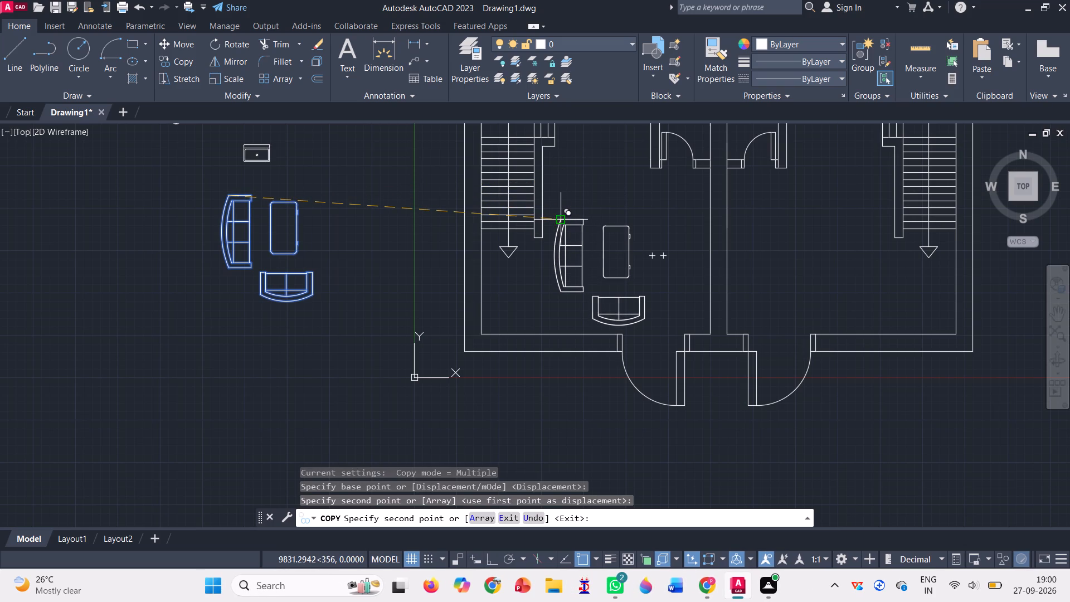
scroll(479, 208, down, 3)
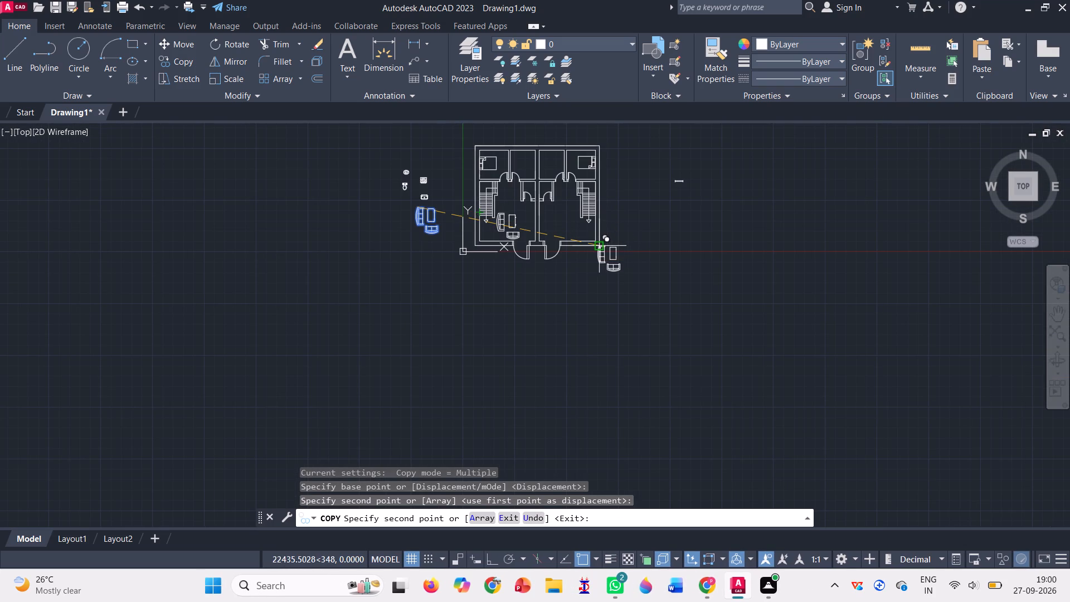
key(Escape)
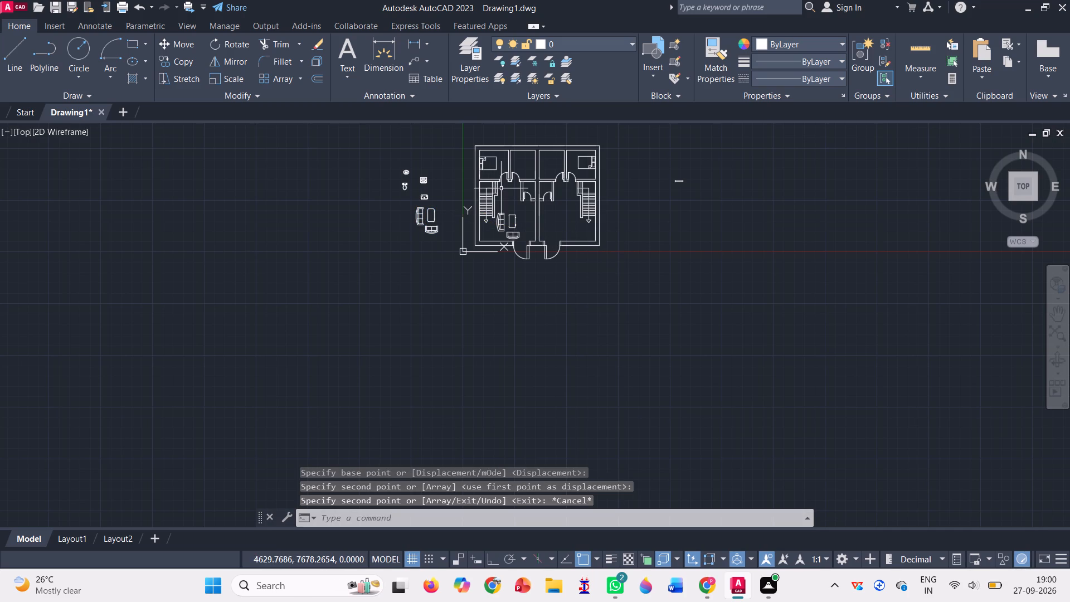
Scale down the left unit's two sofas and table together freehand about the three-seat sofa's upper-left corner.
scroll(514, 197, up, 2)
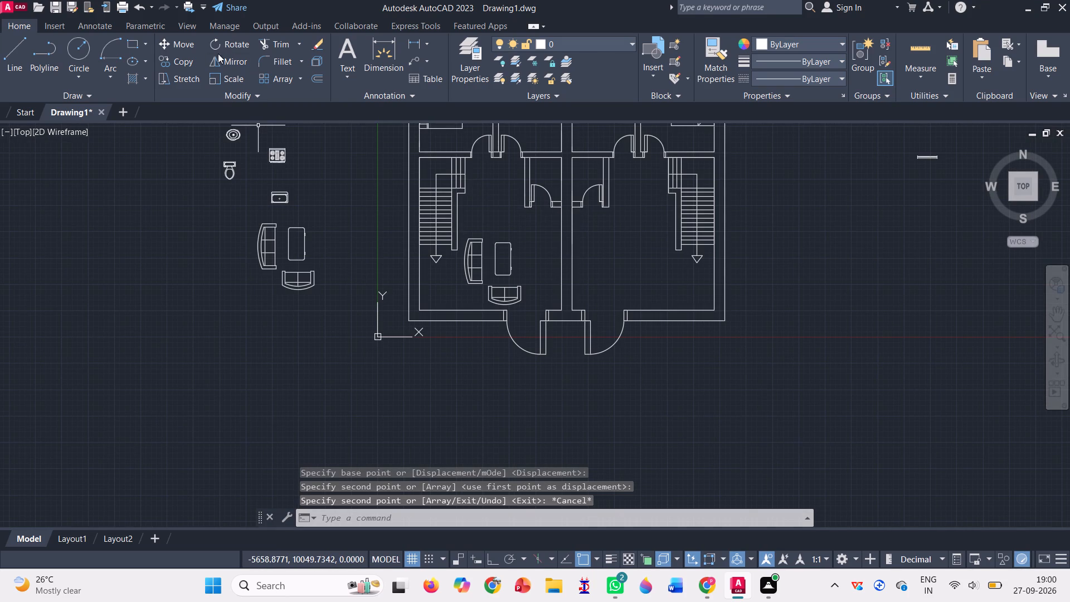
click(214, 77)
scroll(503, 239, up, 2)
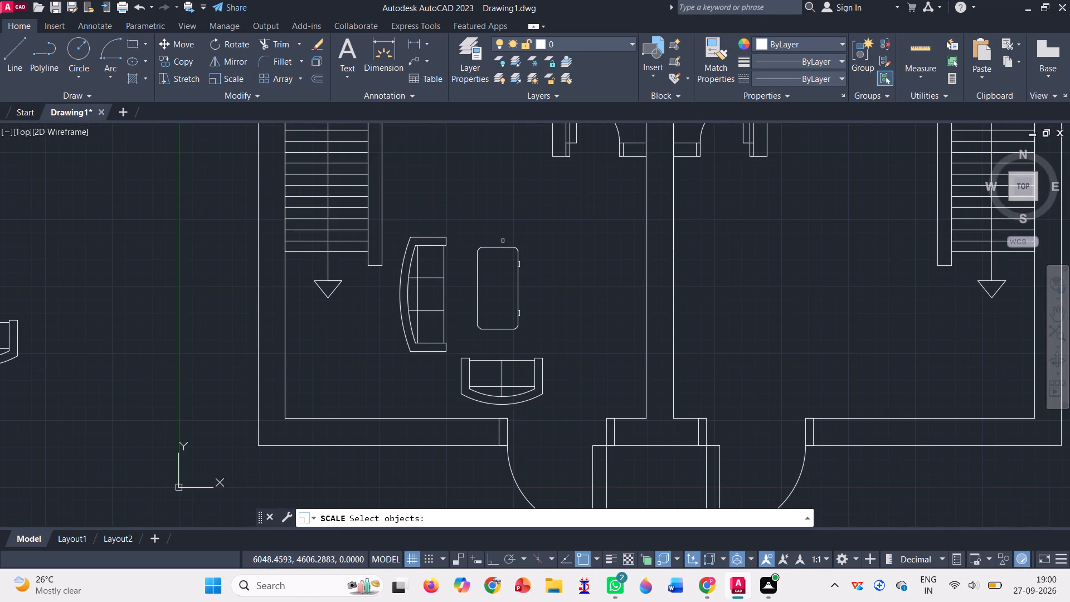
drag(402, 217, 489, 202)
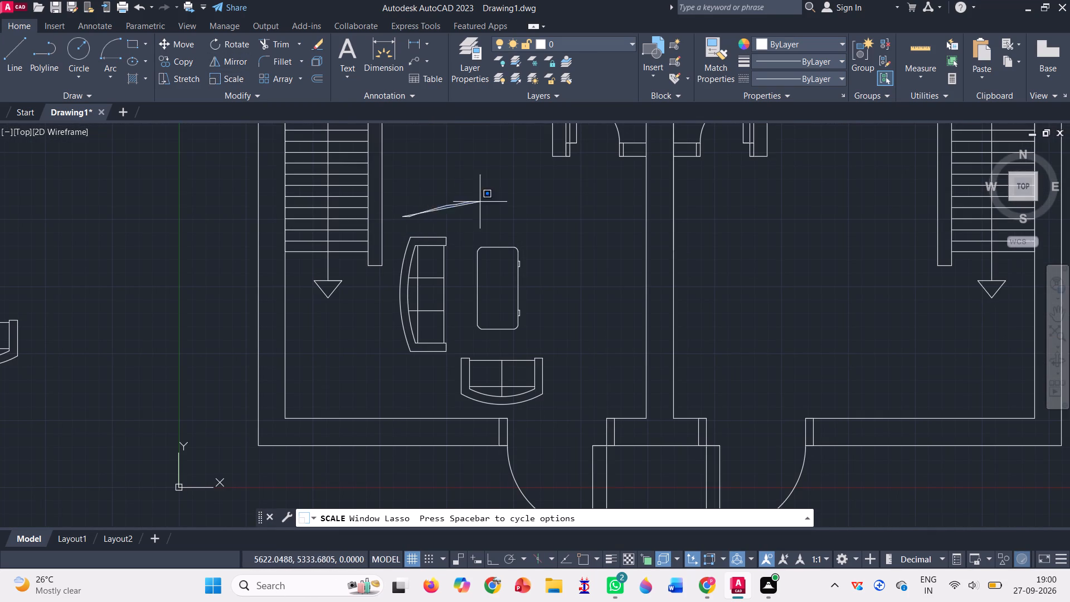
drag(489, 202, 525, 397)
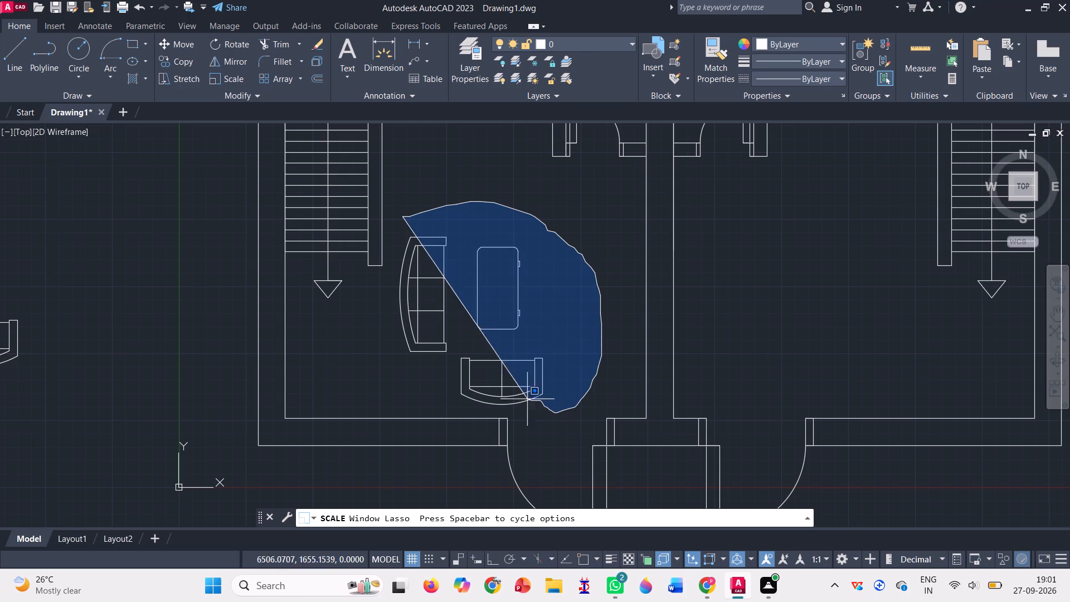
drag(525, 397, 396, 365)
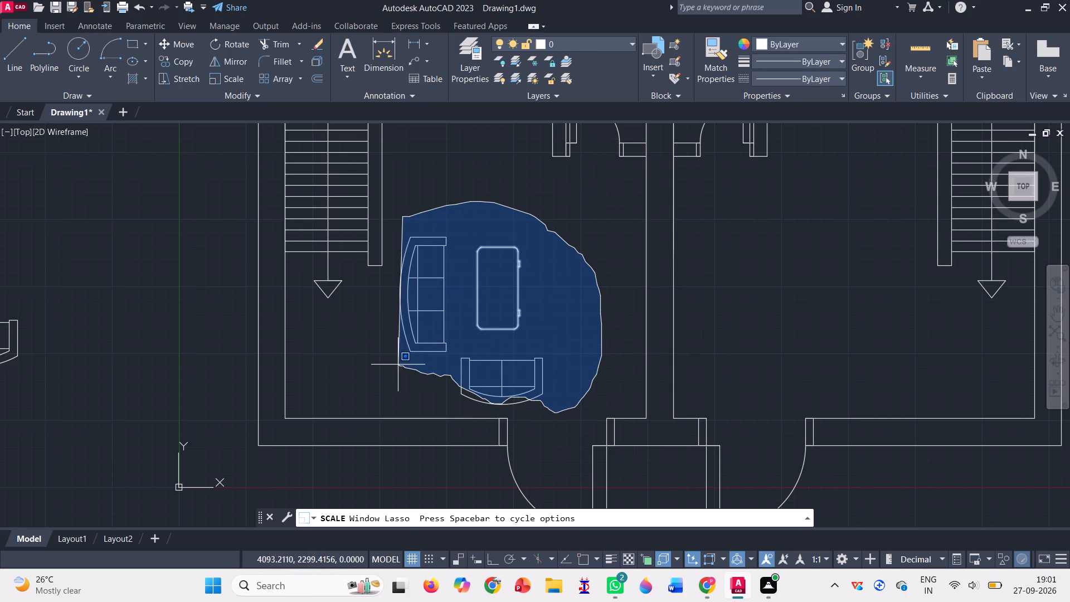
drag(396, 365, 392, 363)
click(461, 373)
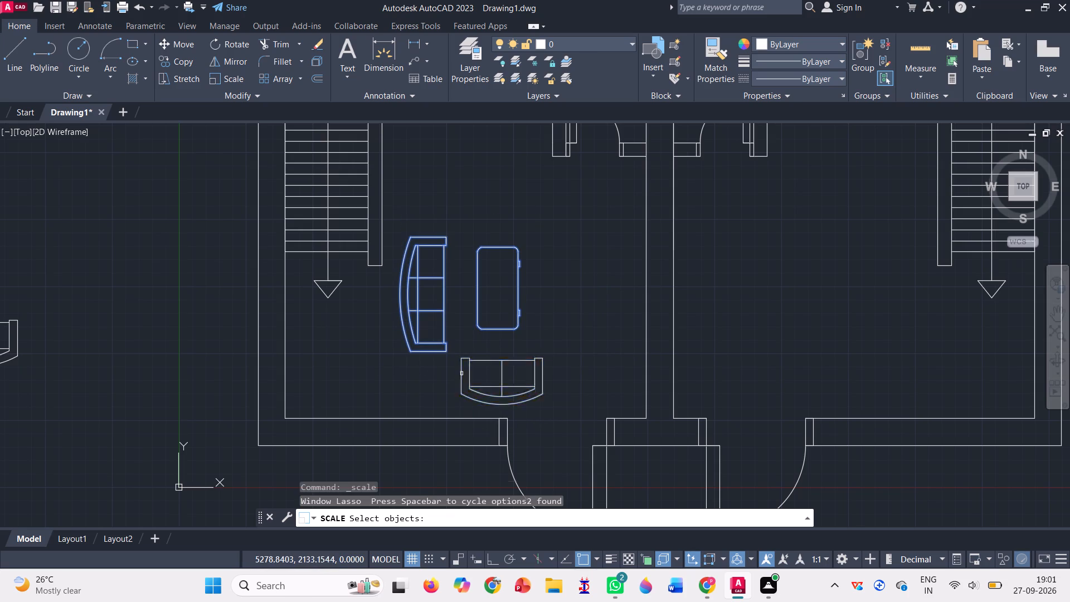
key(Return)
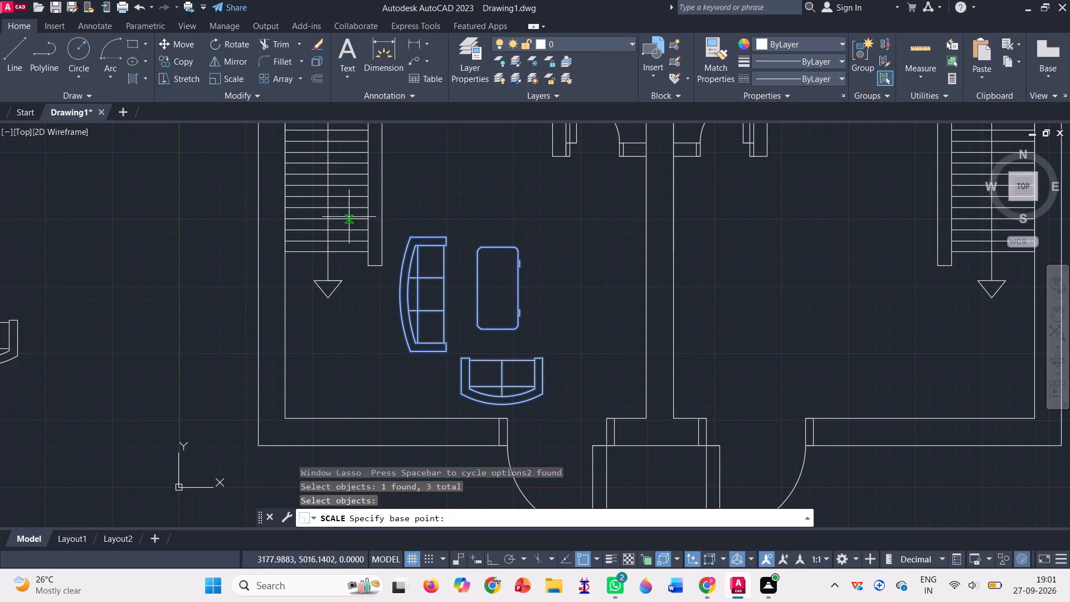
click(412, 234)
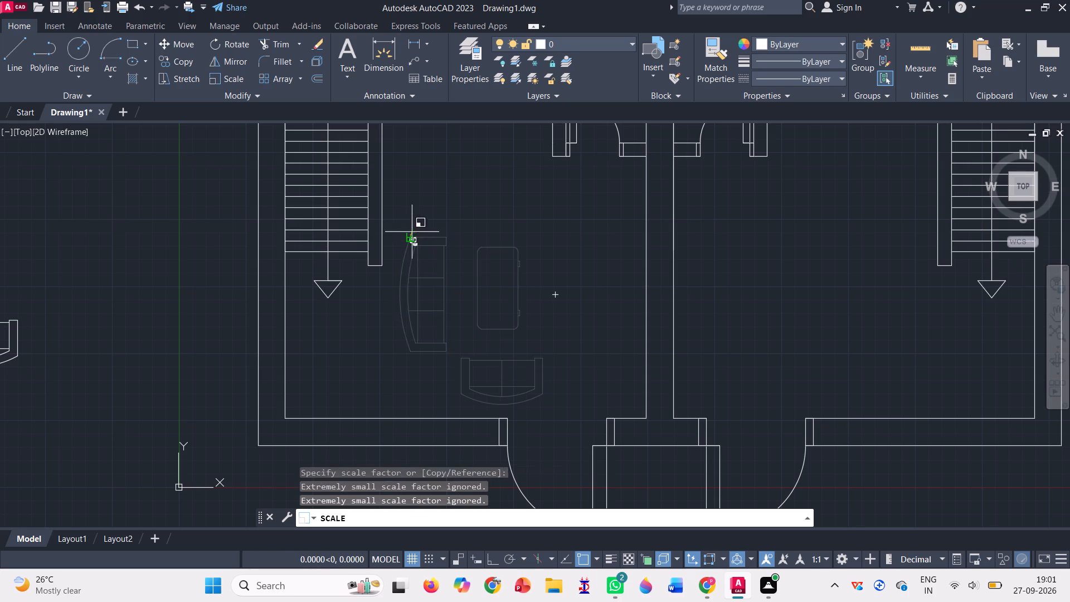
click(455, 279)
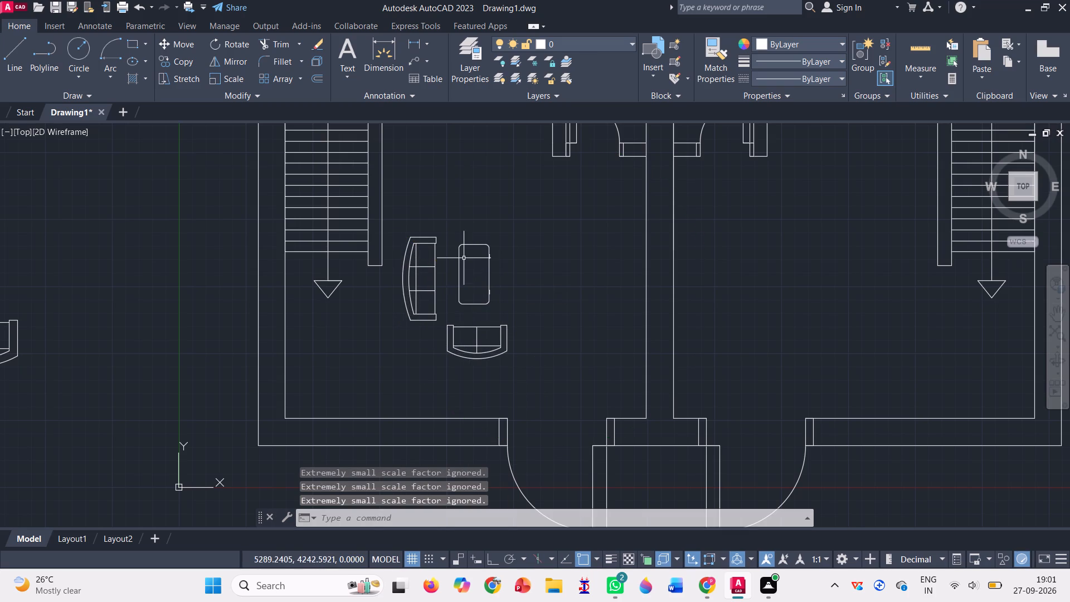
Copy the reduced two sofas and table from the left unit into the right unit's living area, beside the stairs.
scroll(463, 261, down, 2)
scroll(461, 281, up, 2)
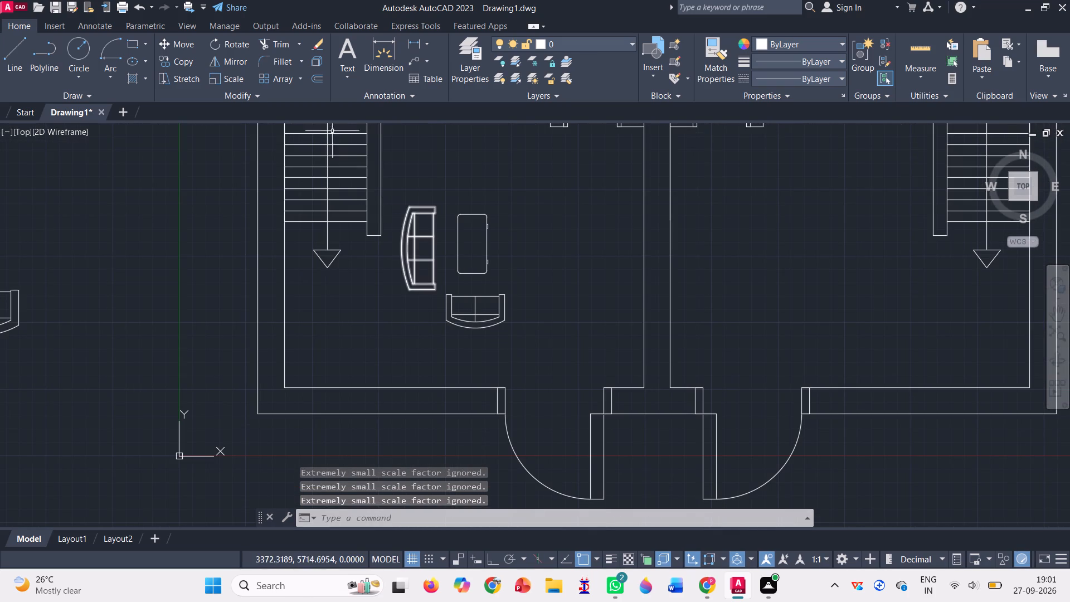
click(184, 61)
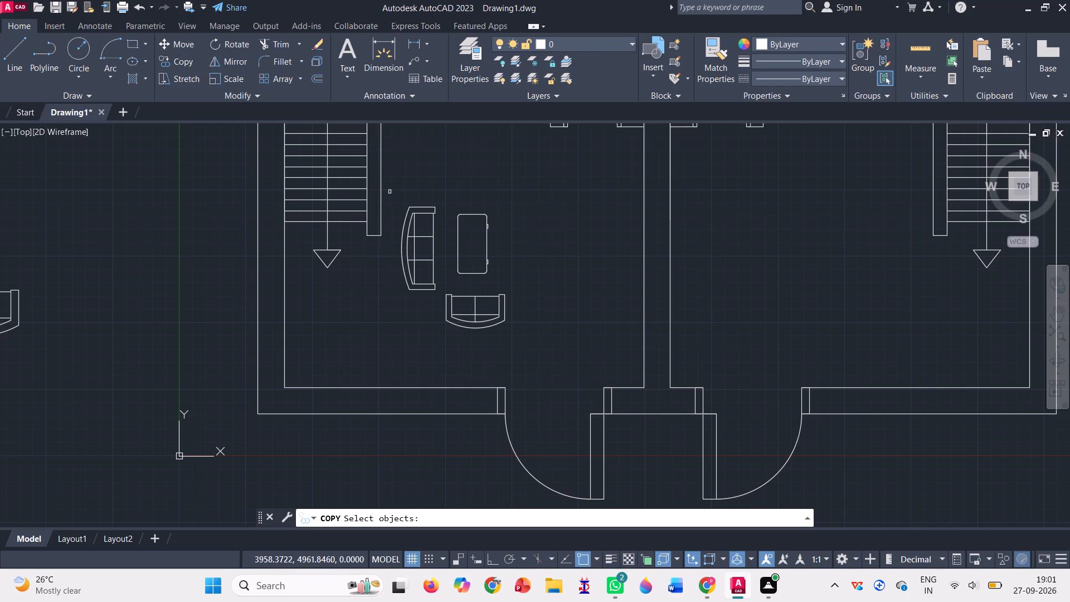
drag(388, 194, 406, 338)
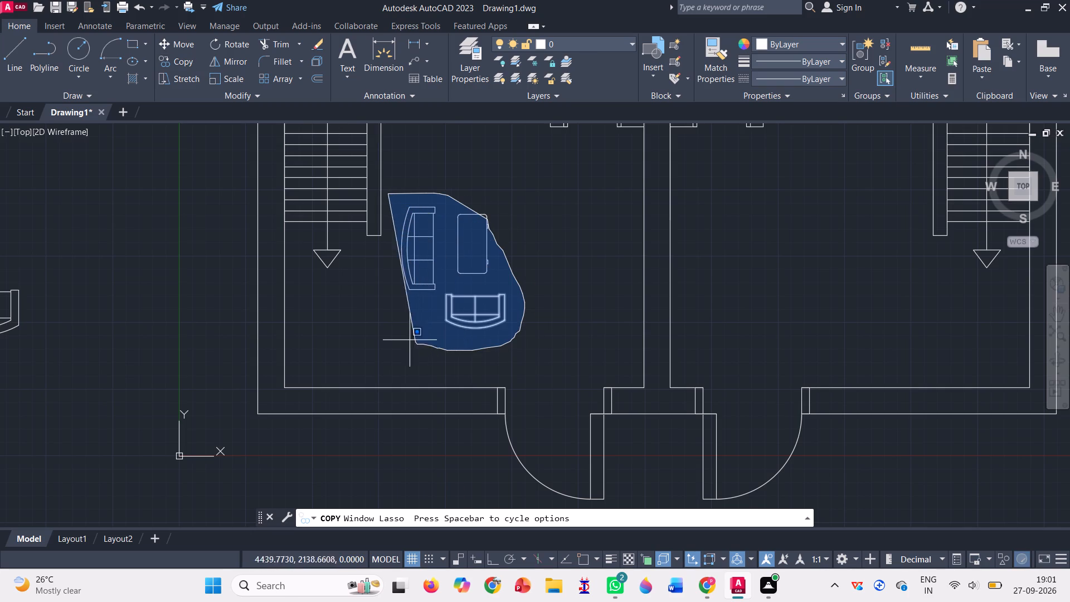
drag(406, 338, 406, 337)
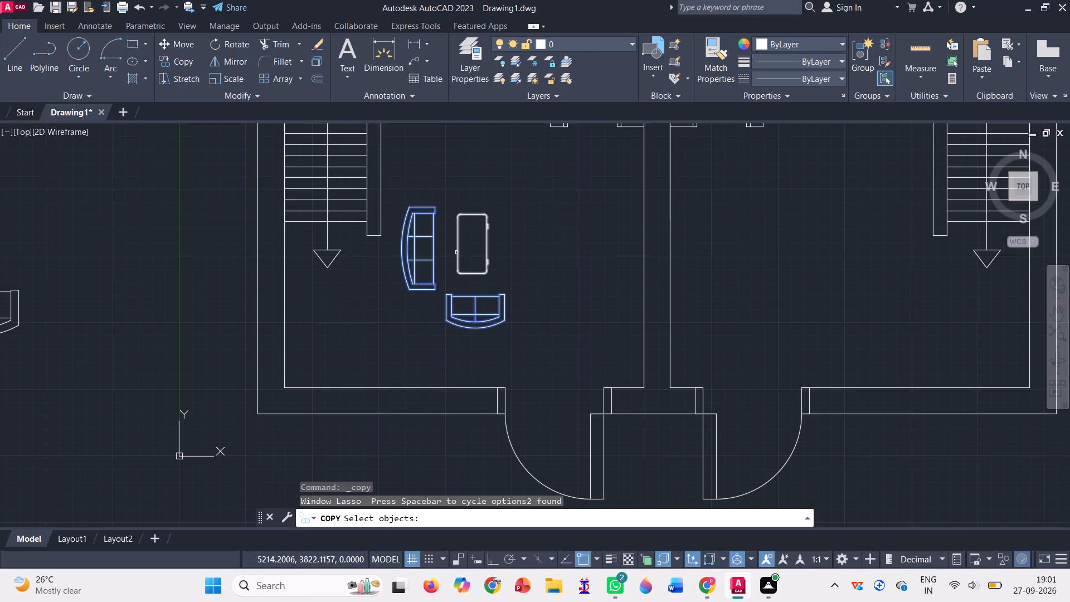
click(456, 253)
key(Return)
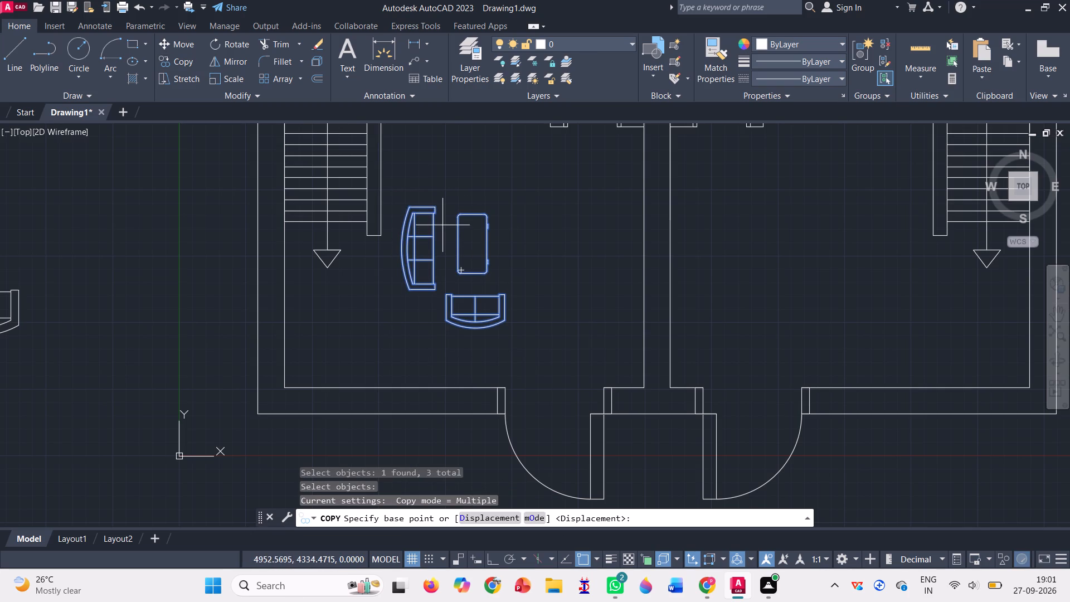
click(460, 243)
scroll(460, 245, down, 2)
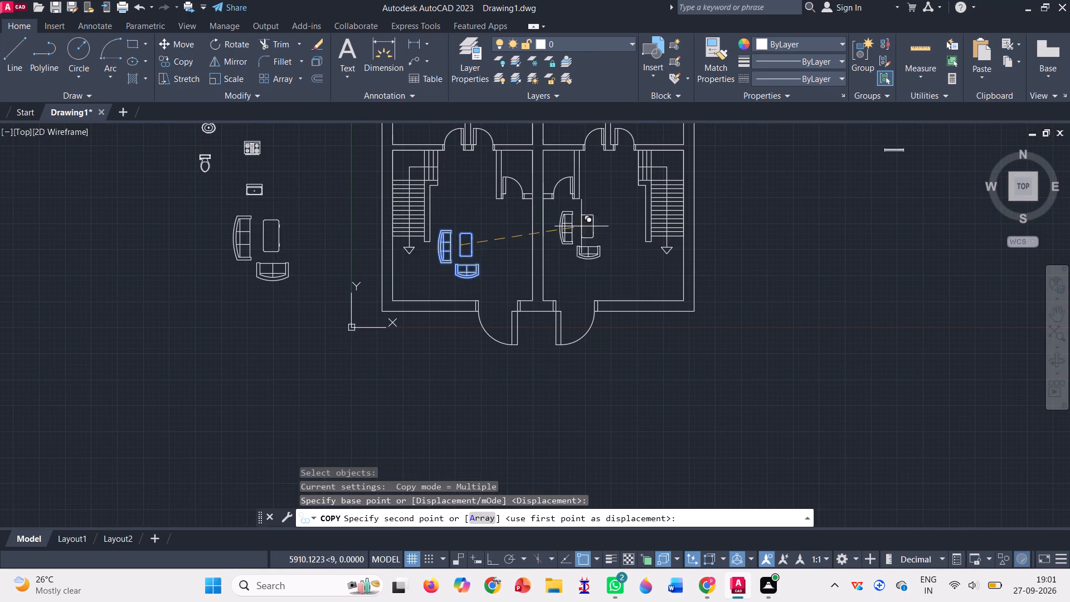
scroll(616, 223, up, 2)
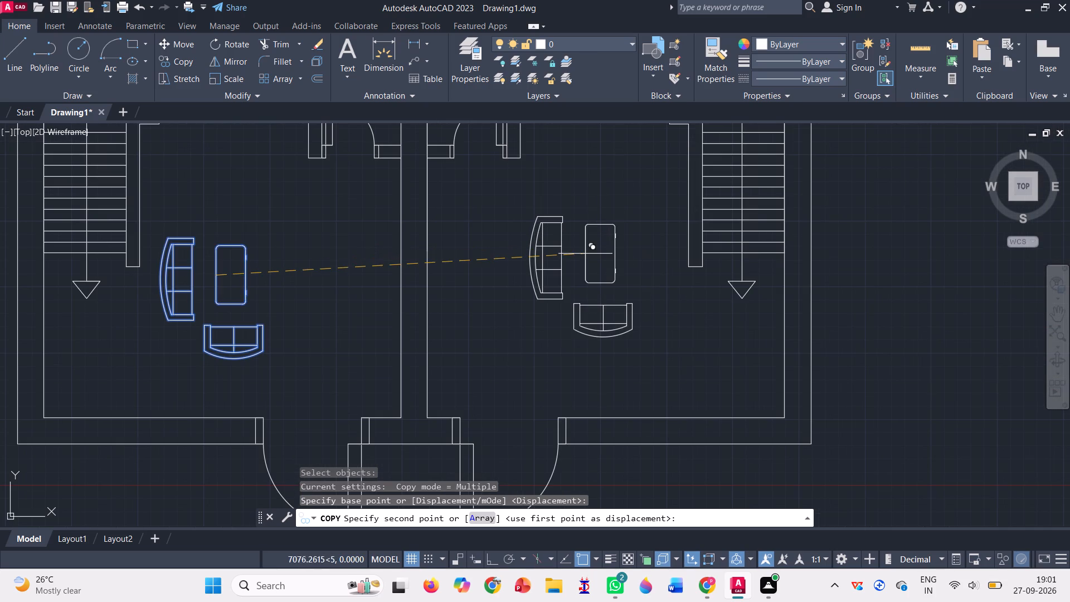
click(571, 270)
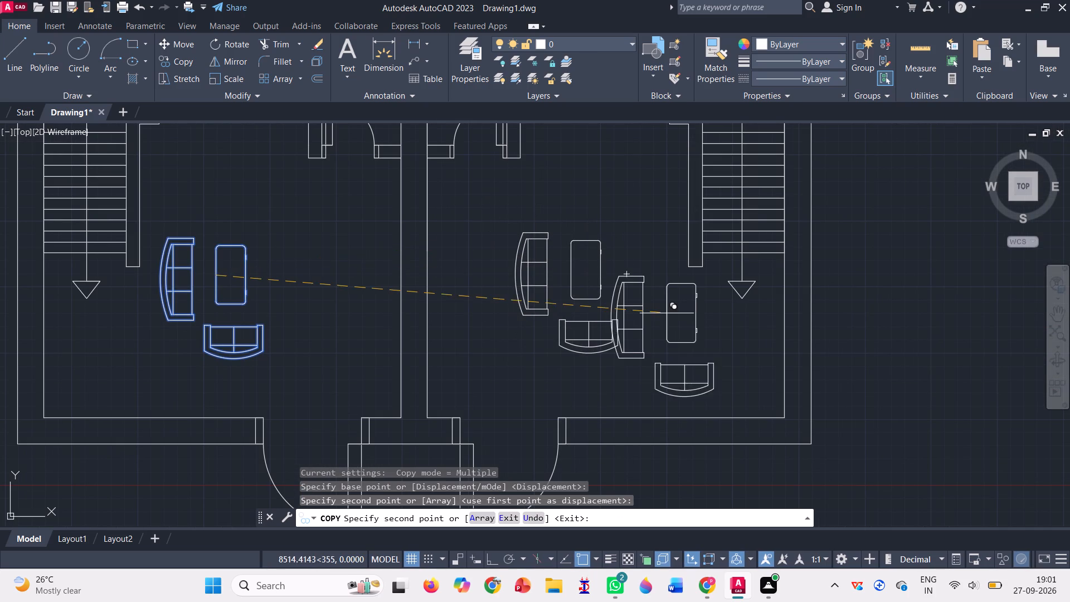
key(Escape)
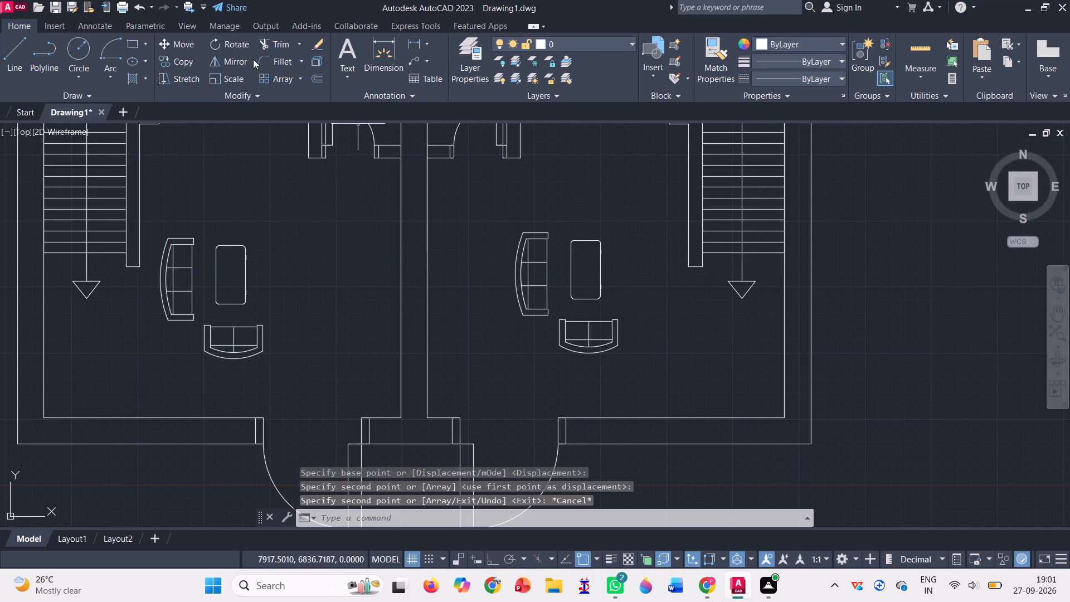
Rotate the right unit's two sofas and table 180° about the three-seat sofa's upper-right corner, with Ortho on.
click(236, 46)
drag(460, 246, 501, 219)
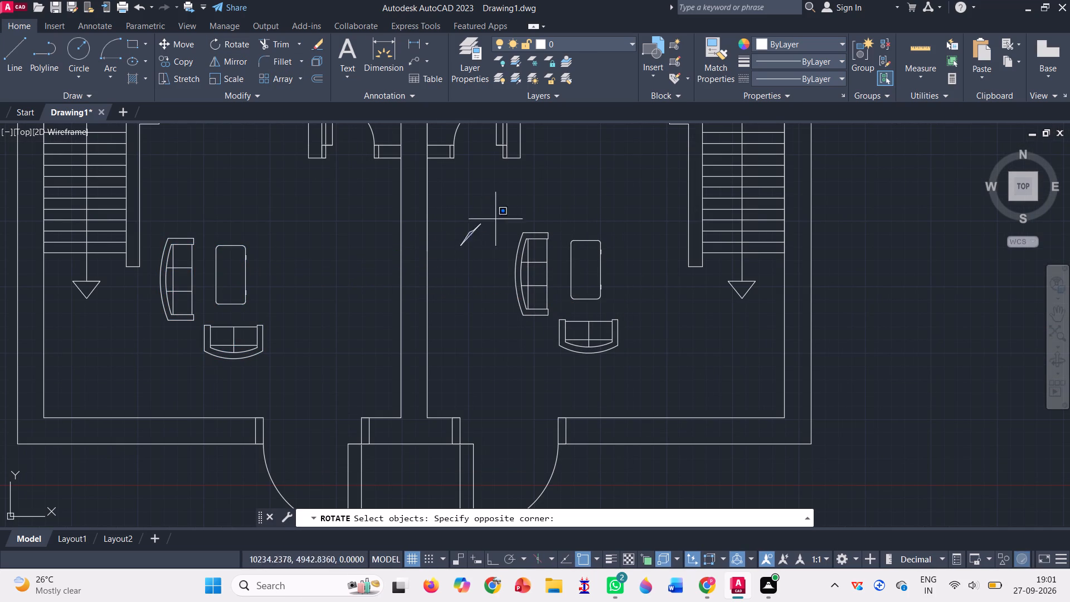
drag(501, 219, 520, 390)
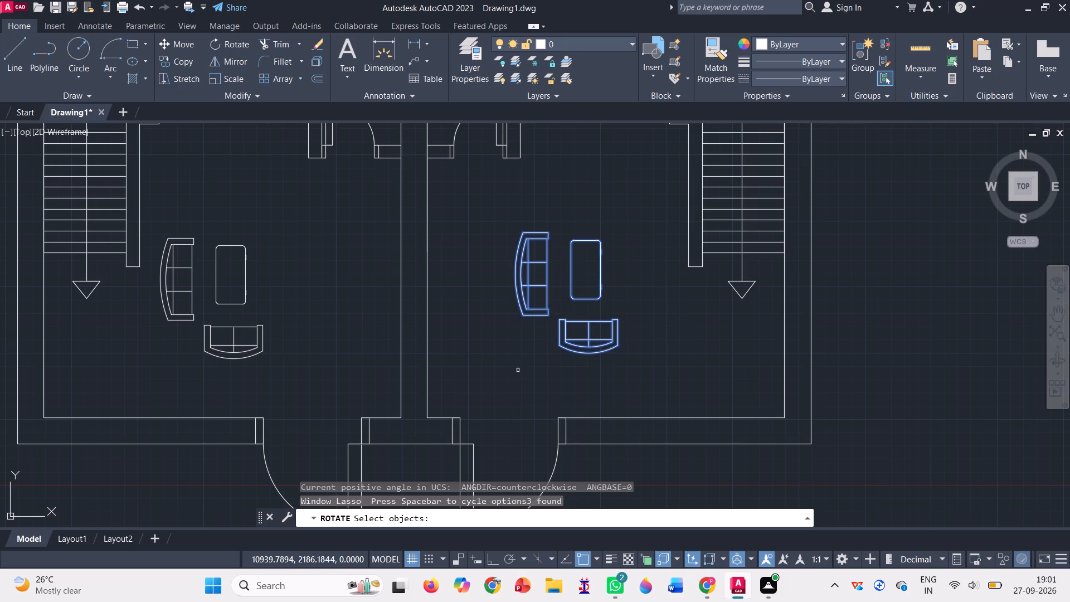
key(Return)
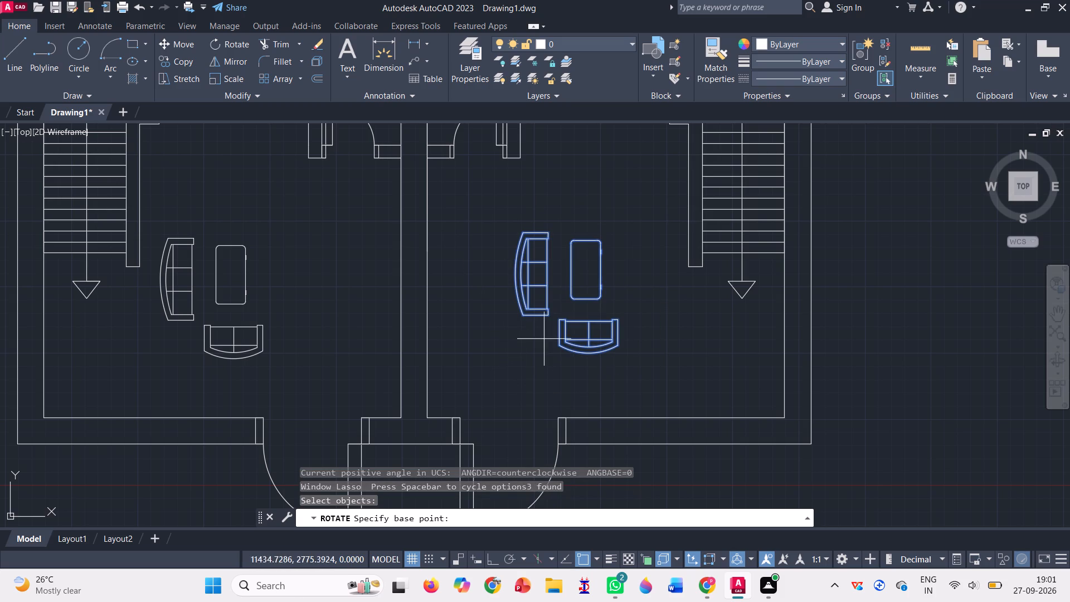
click(547, 231)
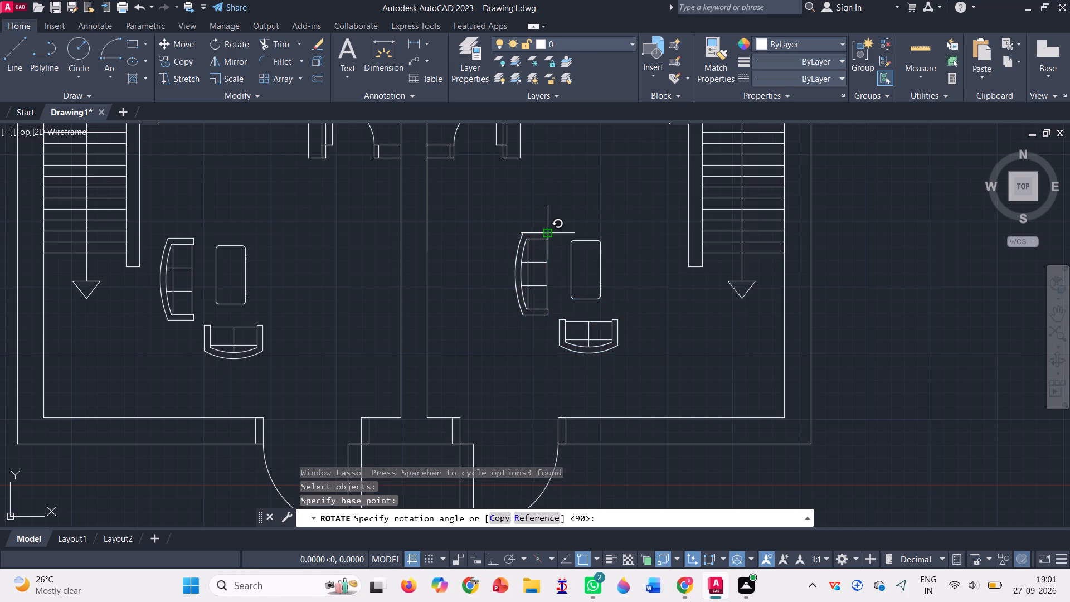
scroll(567, 149, down, 1)
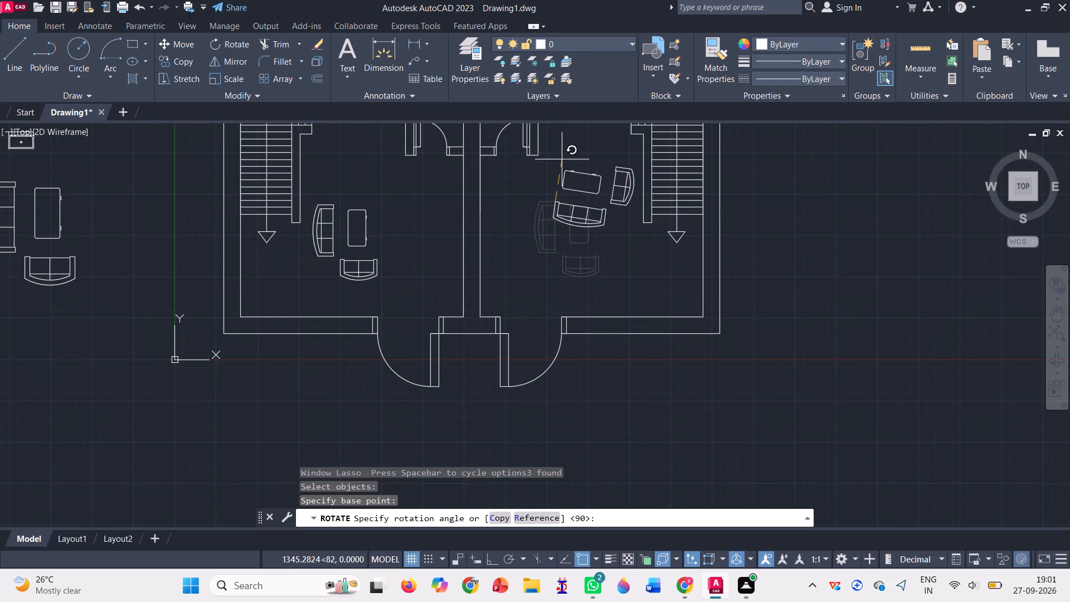
scroll(562, 159, down, 1)
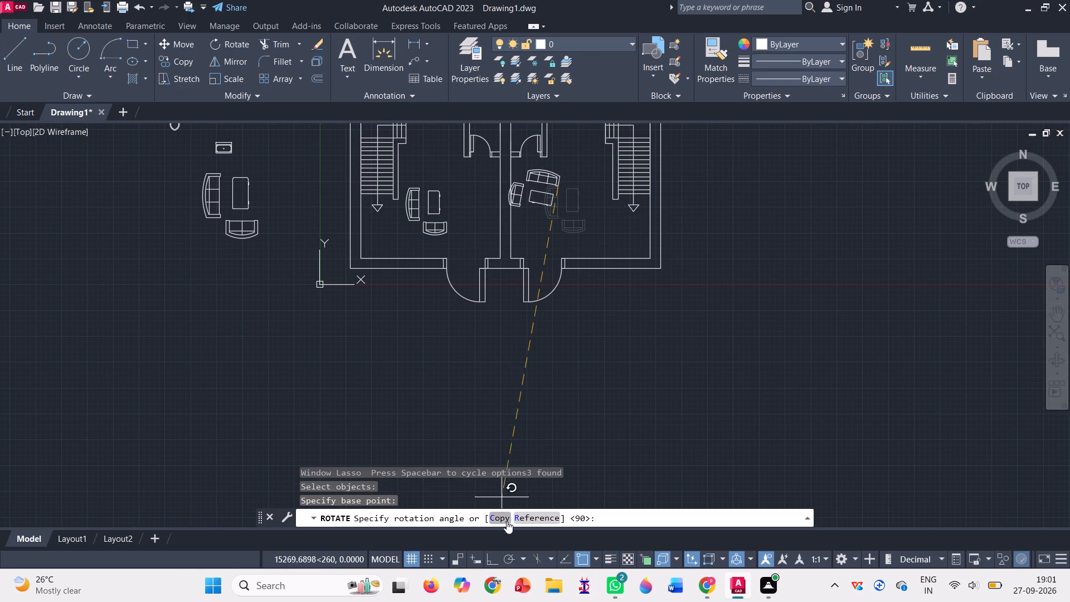
click(487, 555)
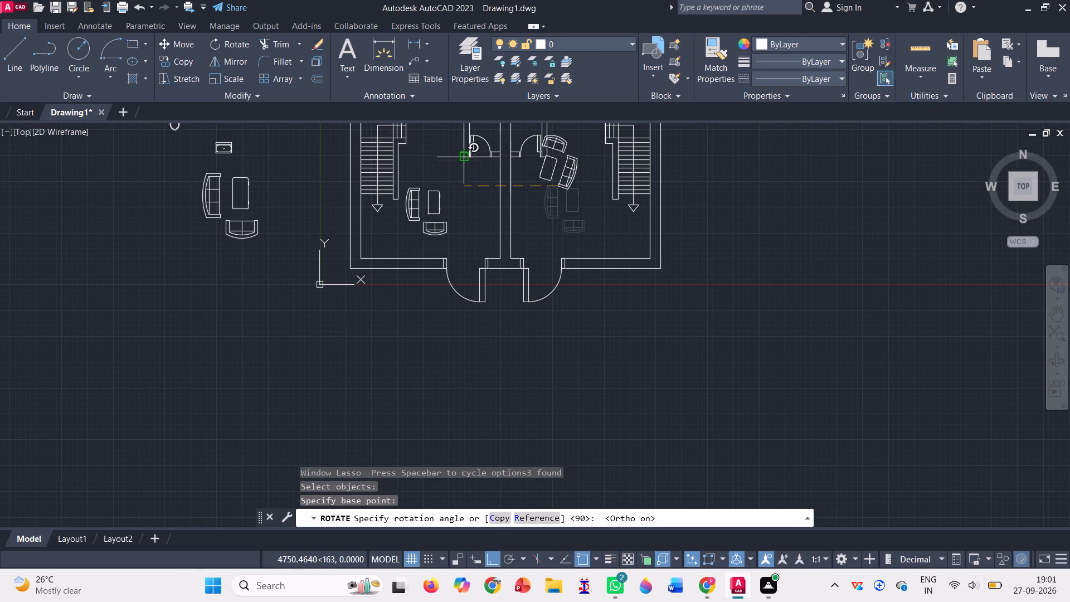
click(466, 186)
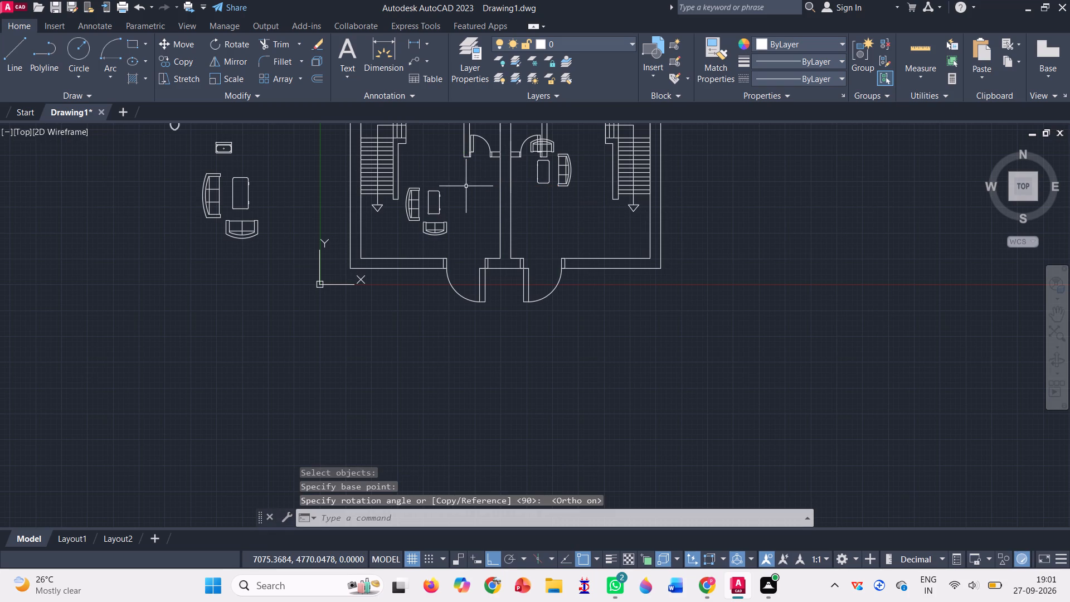
Move the right unit's two sofas and table together toward the foot of the right unit's stairs, with Ortho off.
click(181, 65)
click(185, 43)
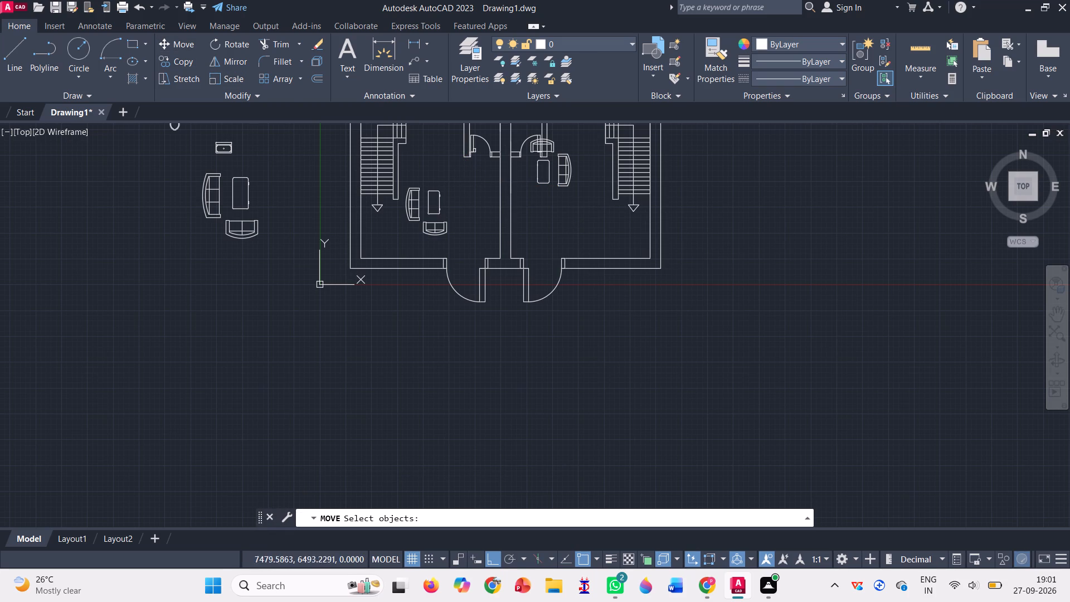
scroll(523, 138, up, 3)
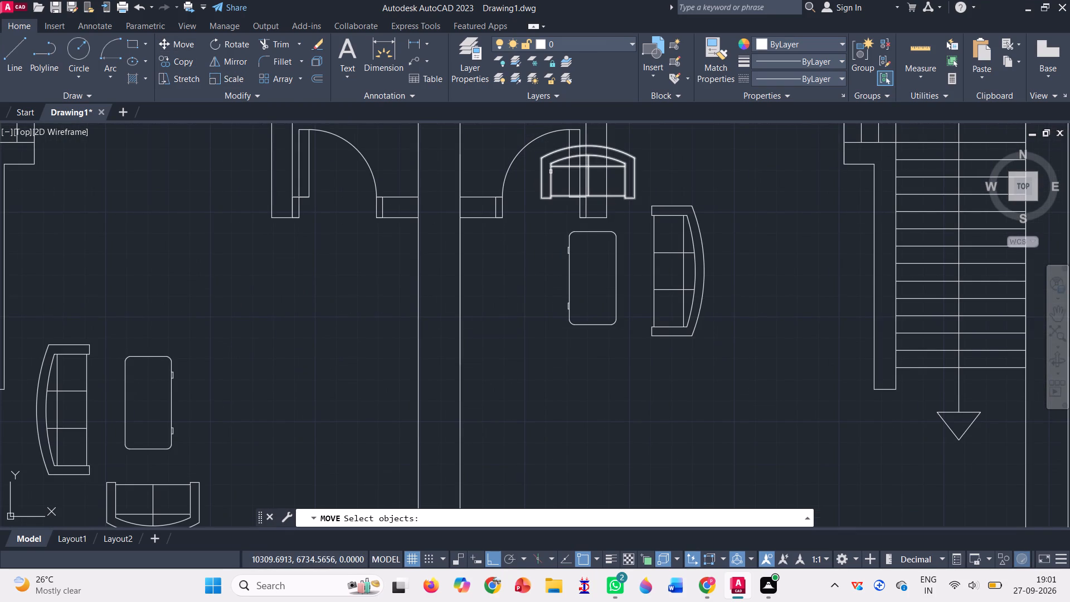
click(551, 172)
click(589, 231)
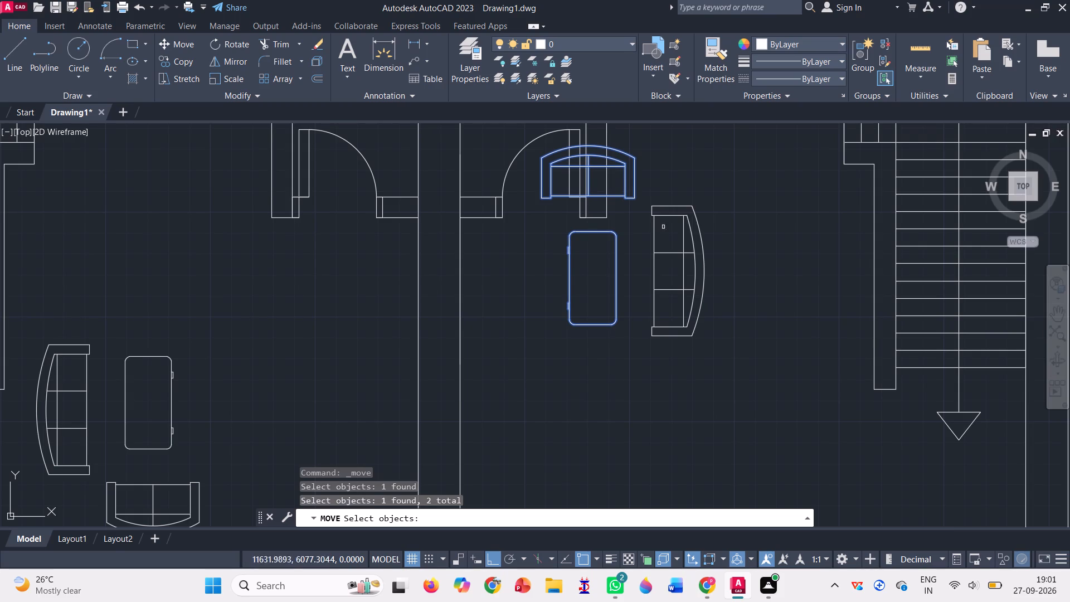
double_click(682, 250)
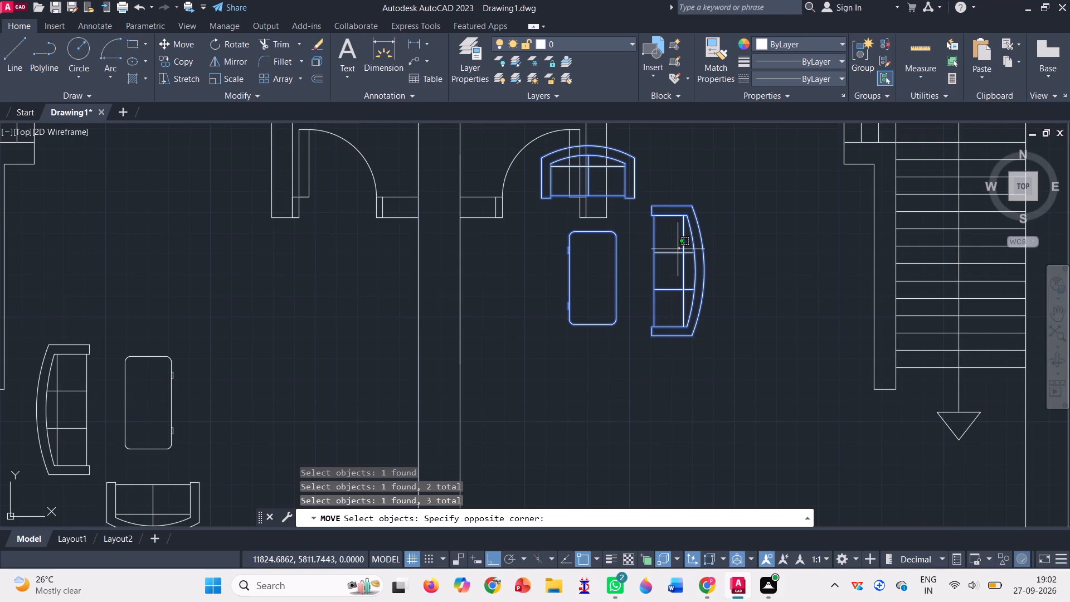
key(Return)
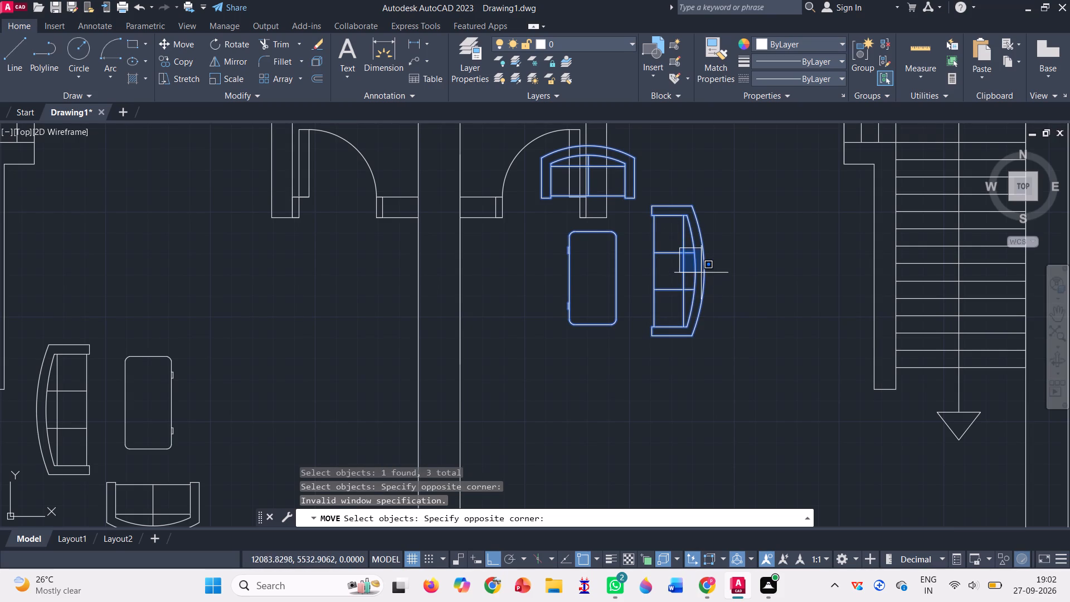
click(693, 273)
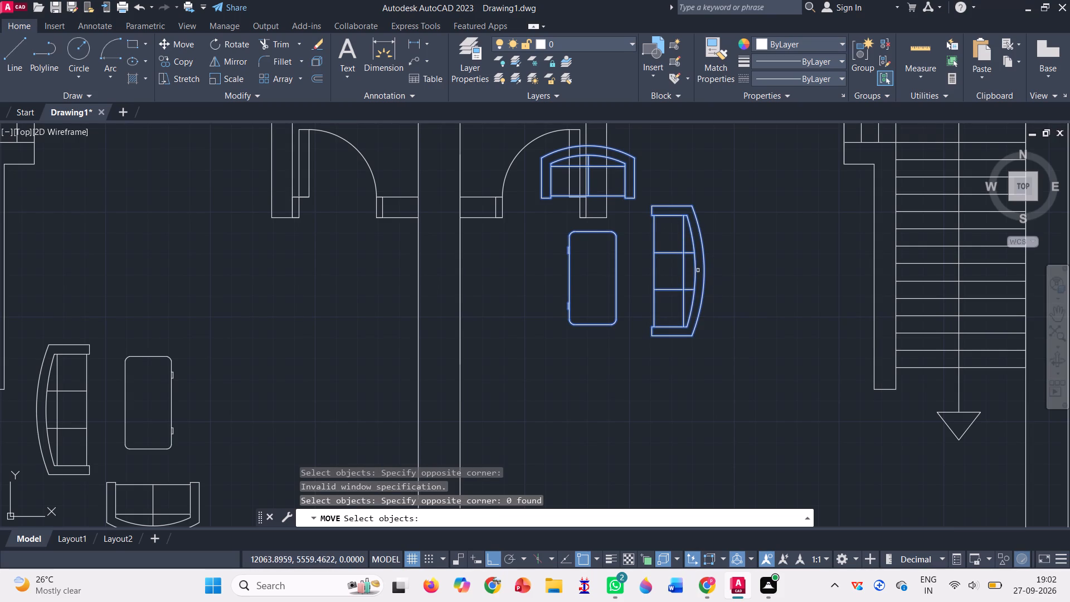
key(Return)
click(685, 270)
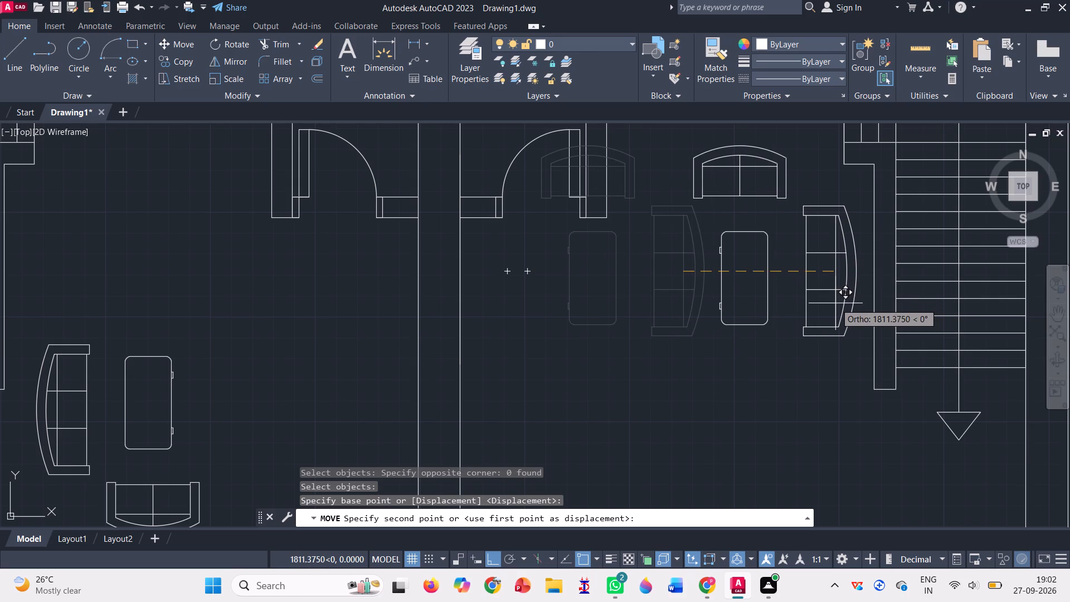
scroll(672, 389, down, 1)
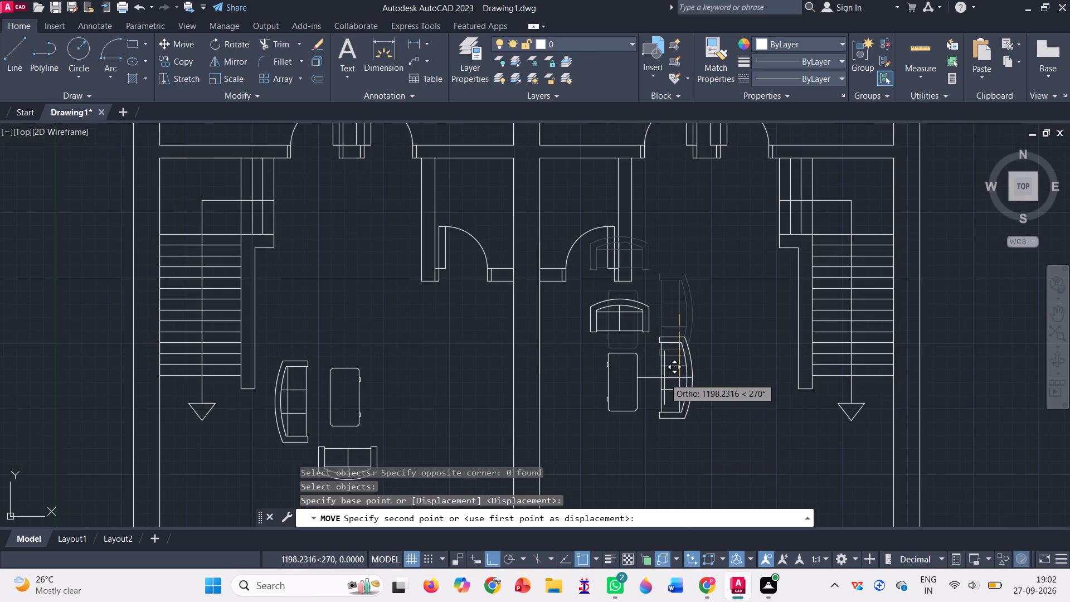
scroll(667, 393, down, 1)
scroll(697, 341, down, 2)
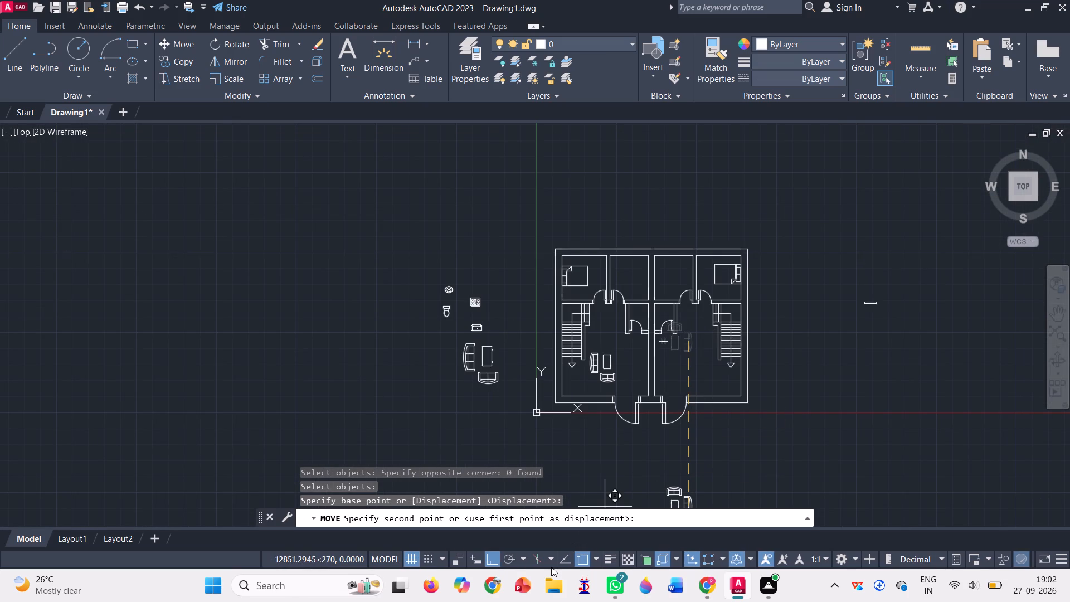
click(497, 554)
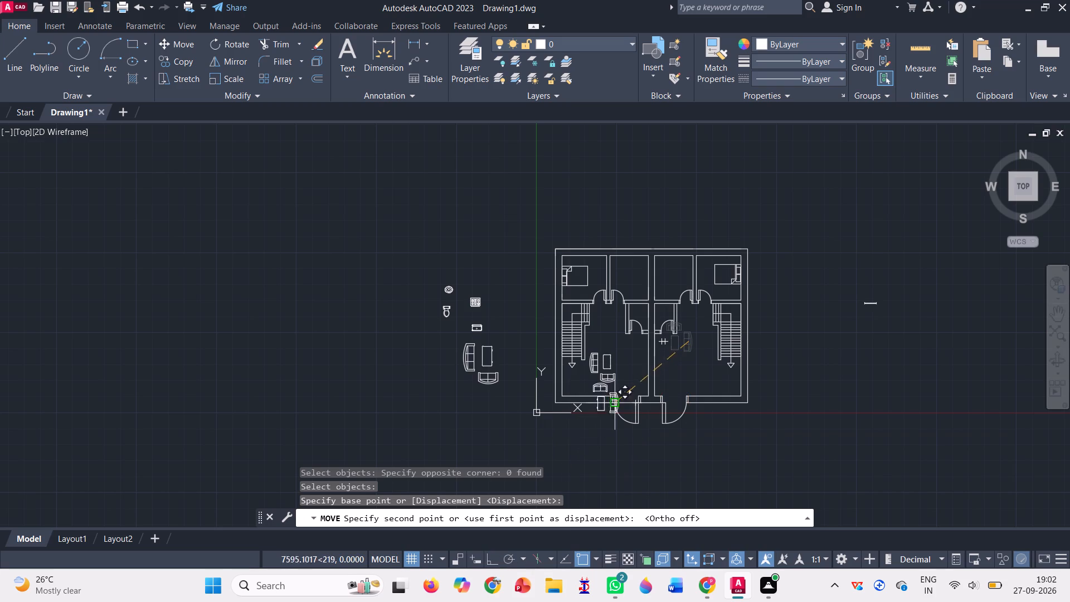
scroll(676, 386, up, 1)
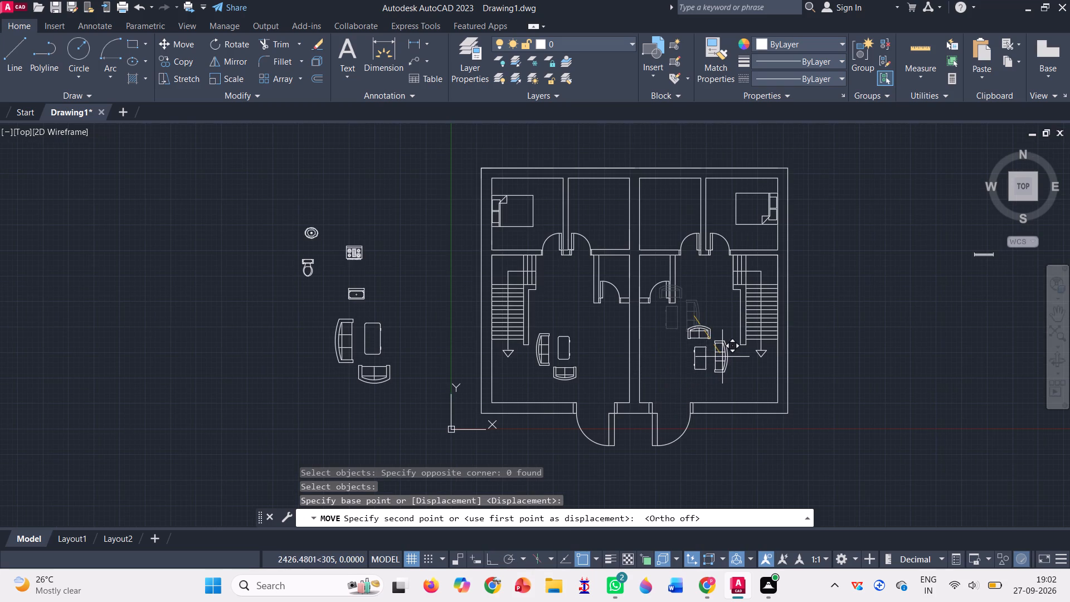
scroll(721, 357, up, 1)
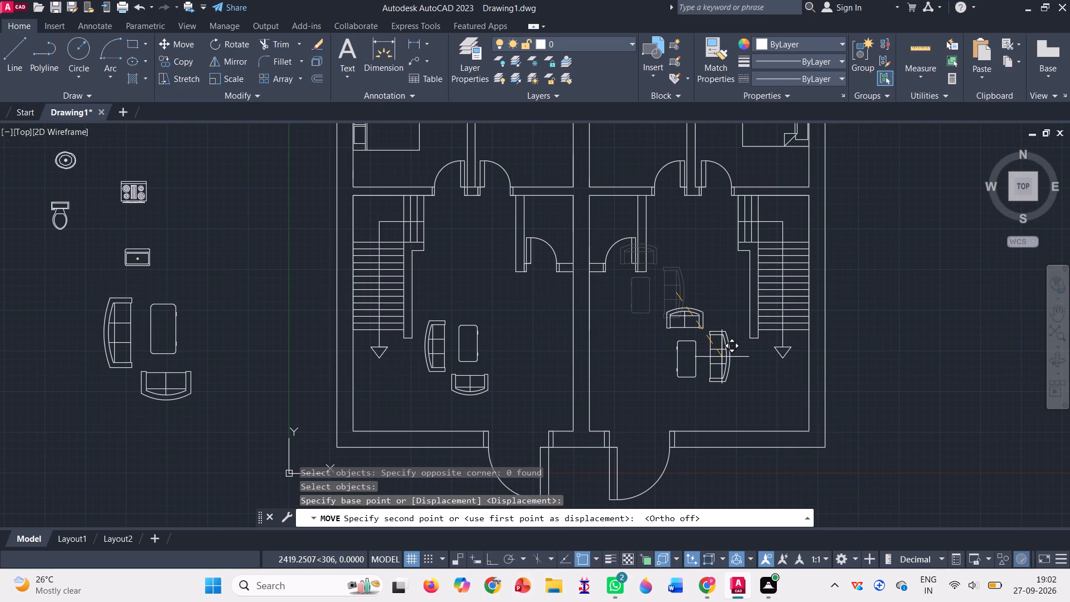
scroll(737, 362, up, 1)
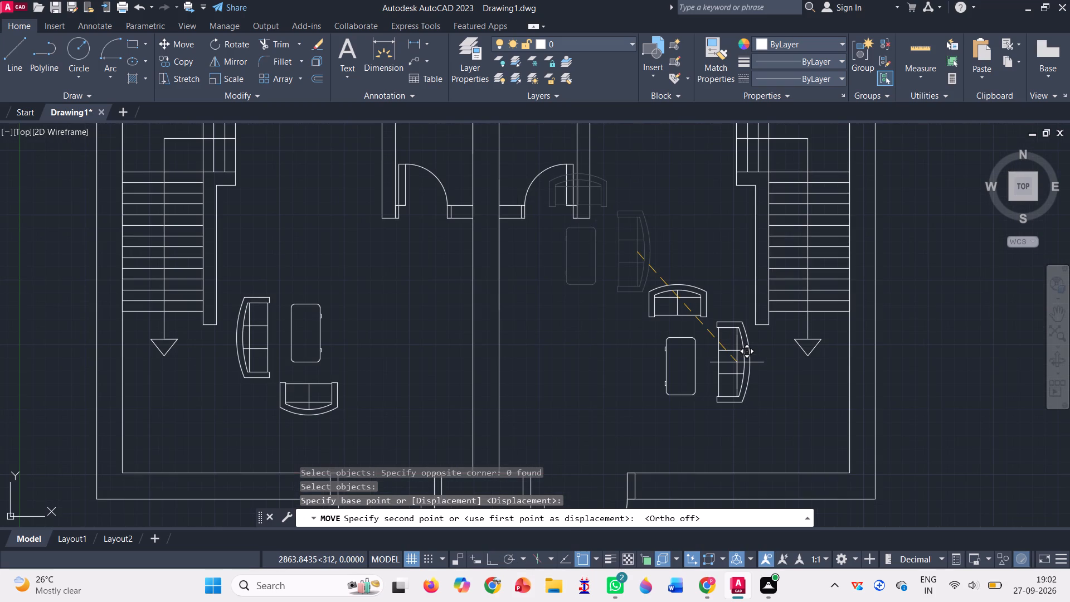
click(732, 362)
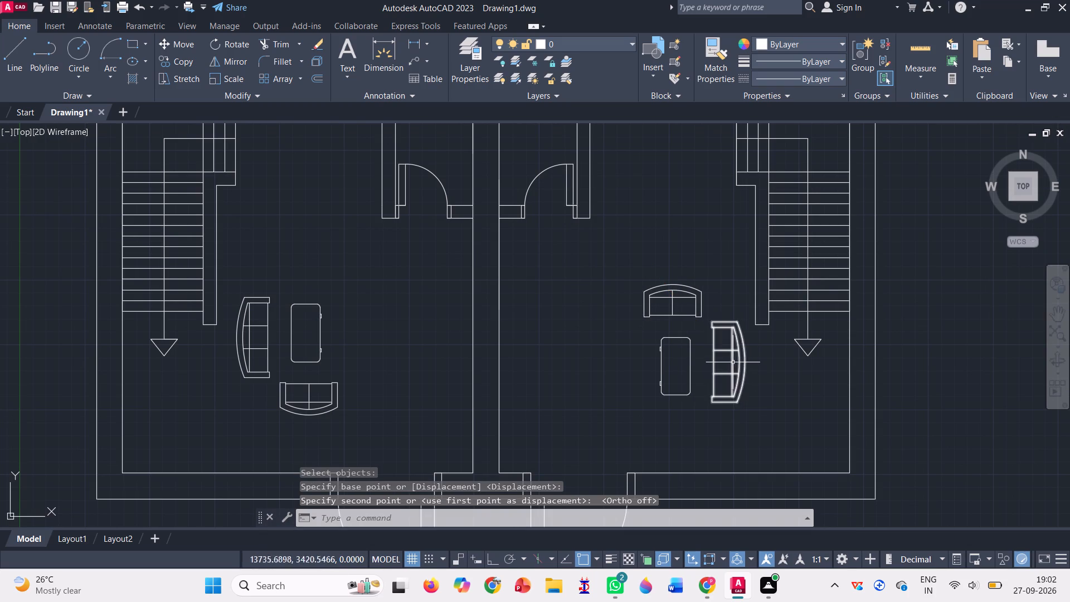
Rotate only the right unit's two-seat sofa 180° about a point on its right armrest, with Ortho on.
scroll(294, 142, up, 1)
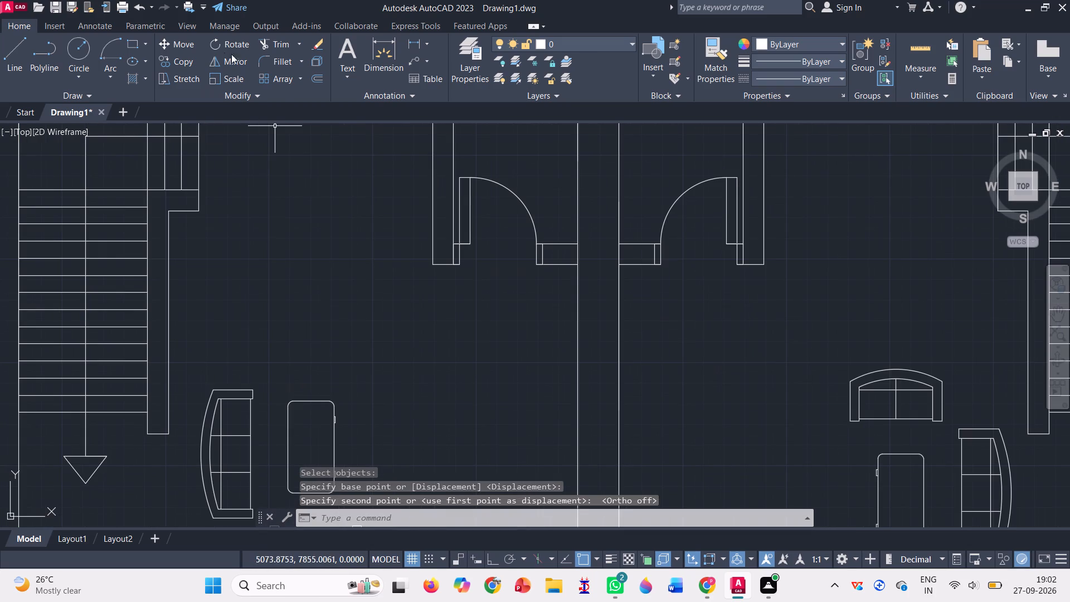
scroll(475, 326, down, 3)
scroll(575, 373, up, 2)
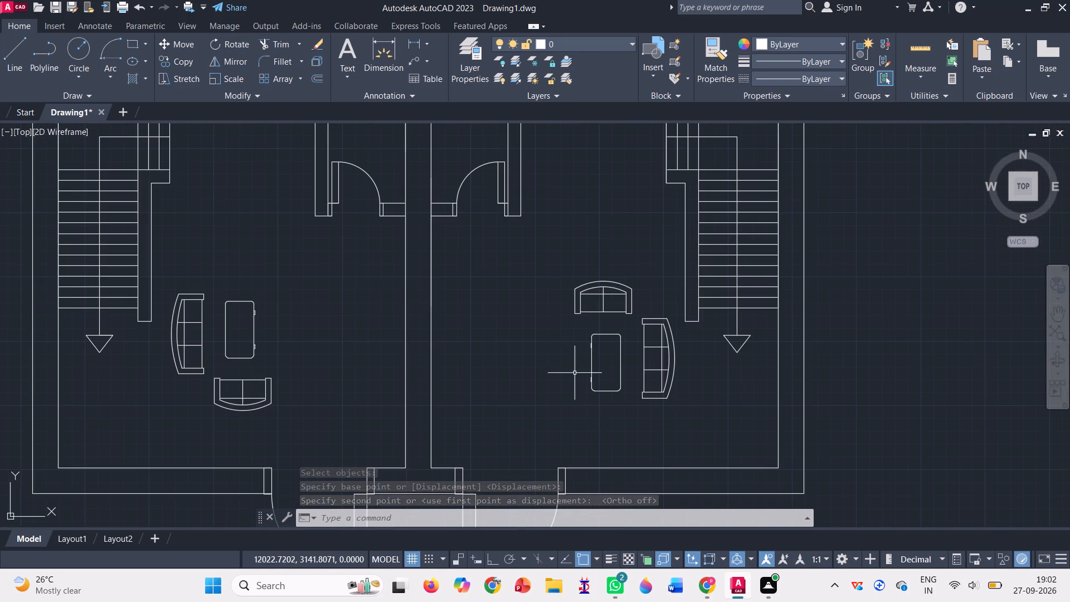
click(230, 40)
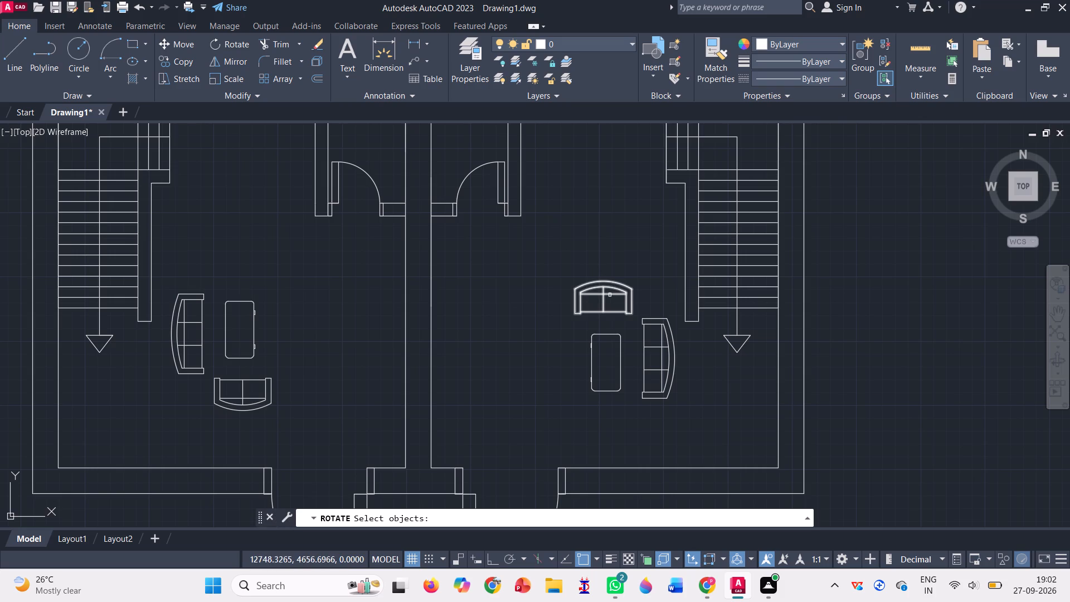
click(610, 295)
key(Return)
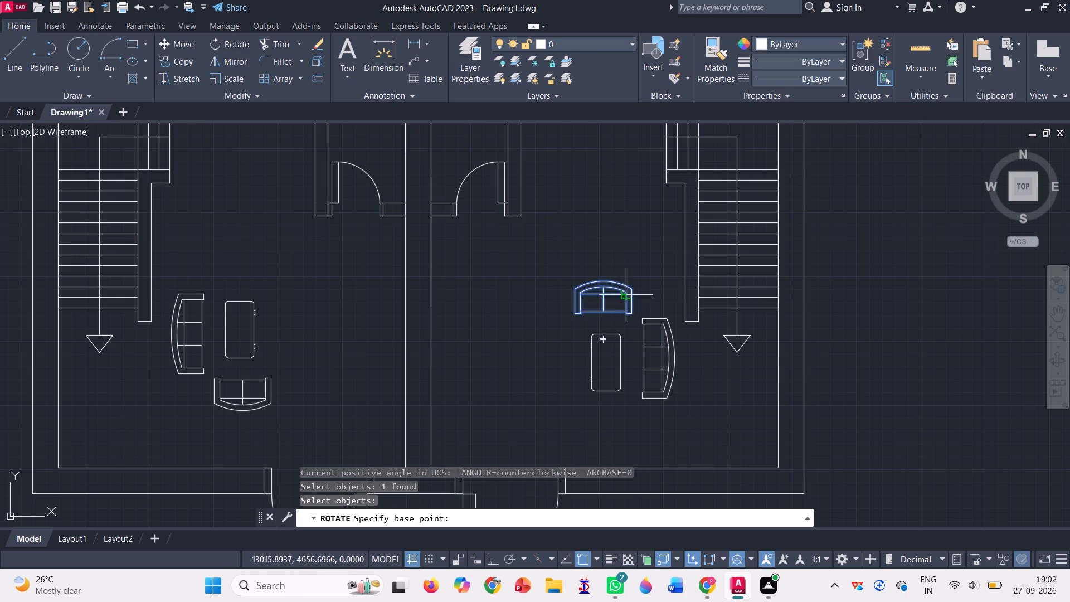
click(629, 294)
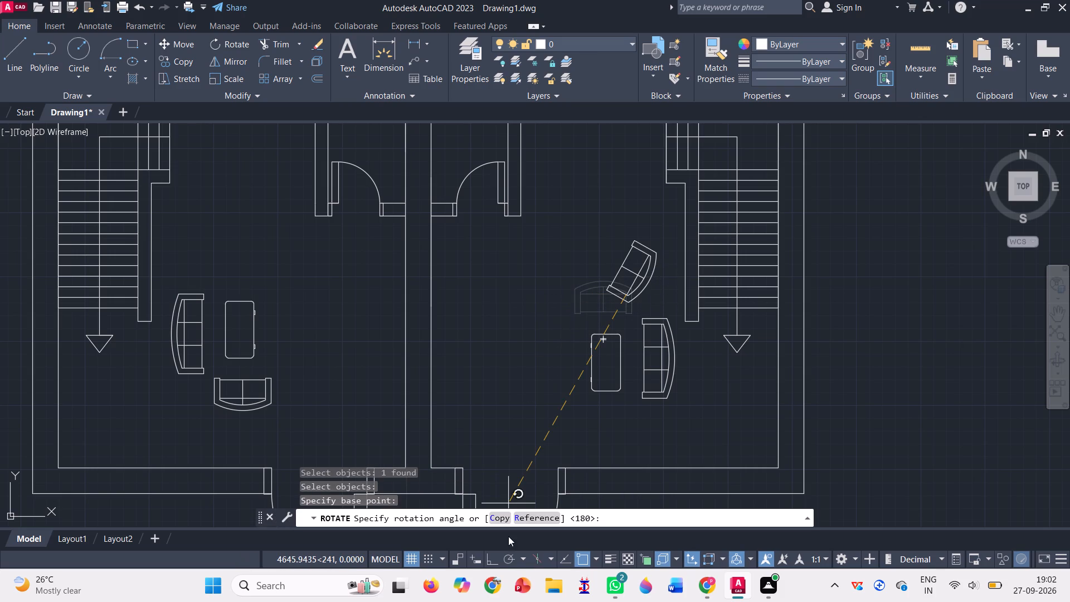
click(490, 556)
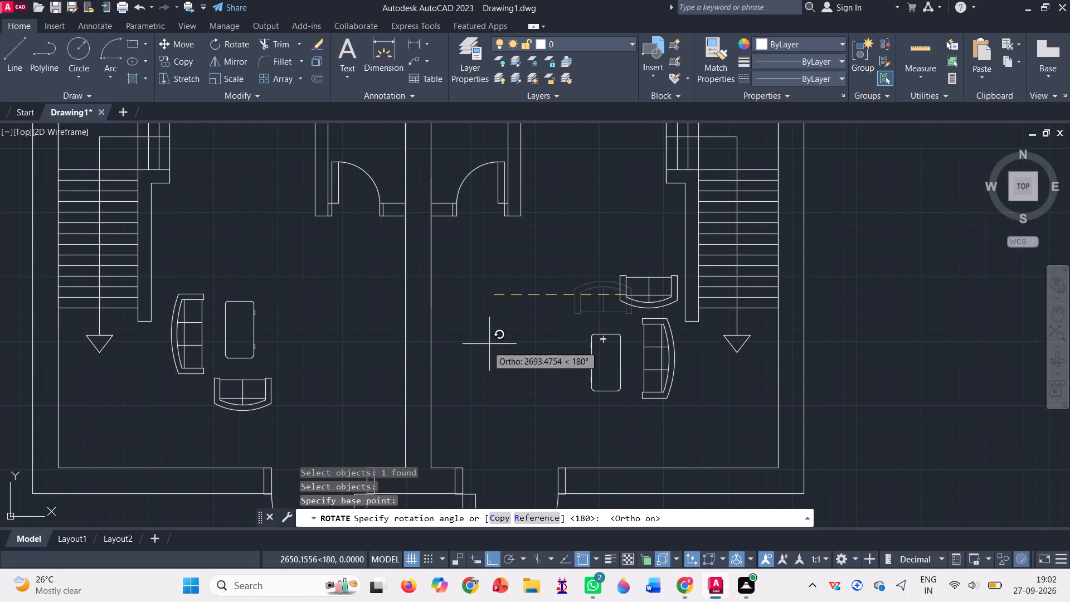
click(489, 342)
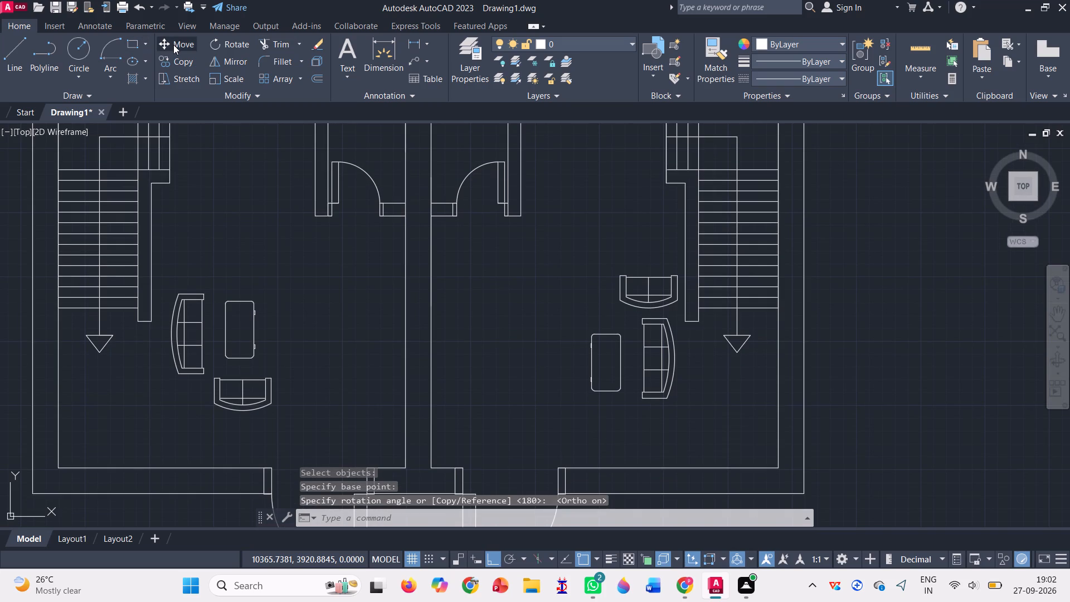
Move the right unit's two-seat sofa from above the three-seat sofa to just below the table, with Ortho off.
click(186, 41)
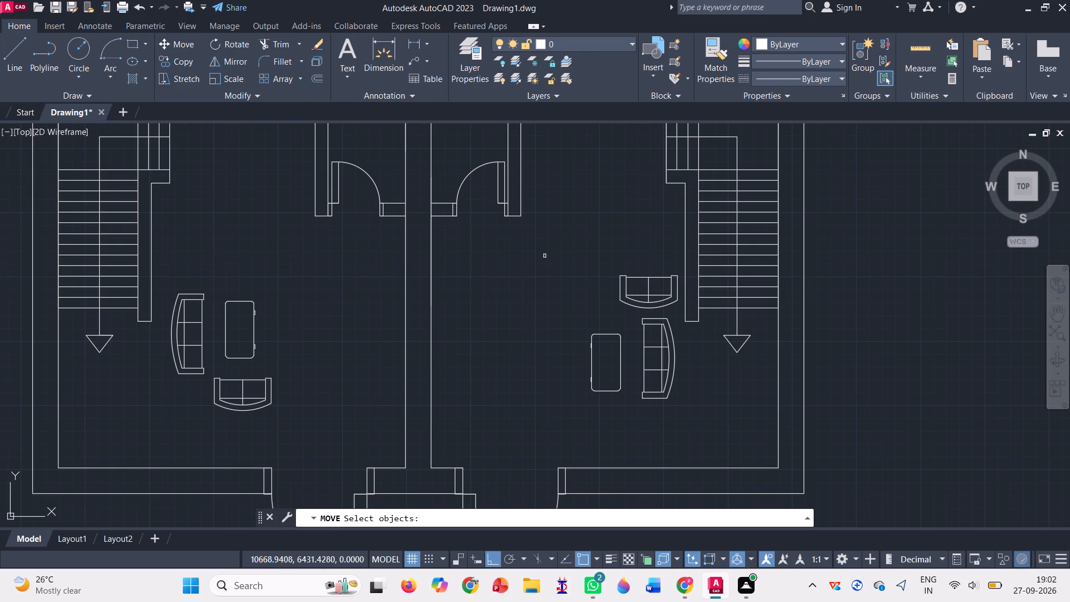
click(640, 296)
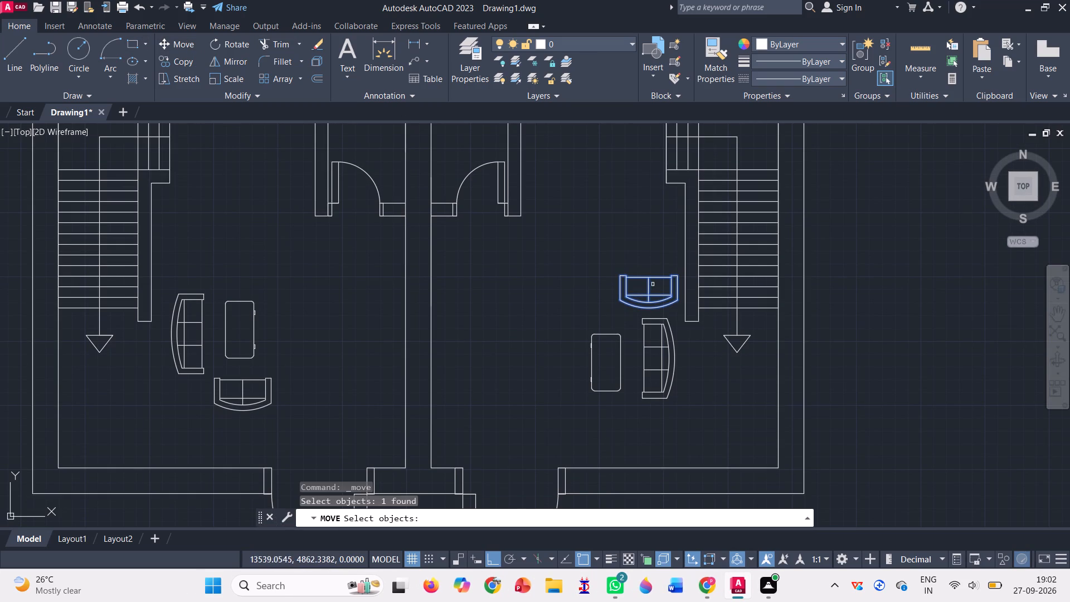
key(Return)
click(647, 305)
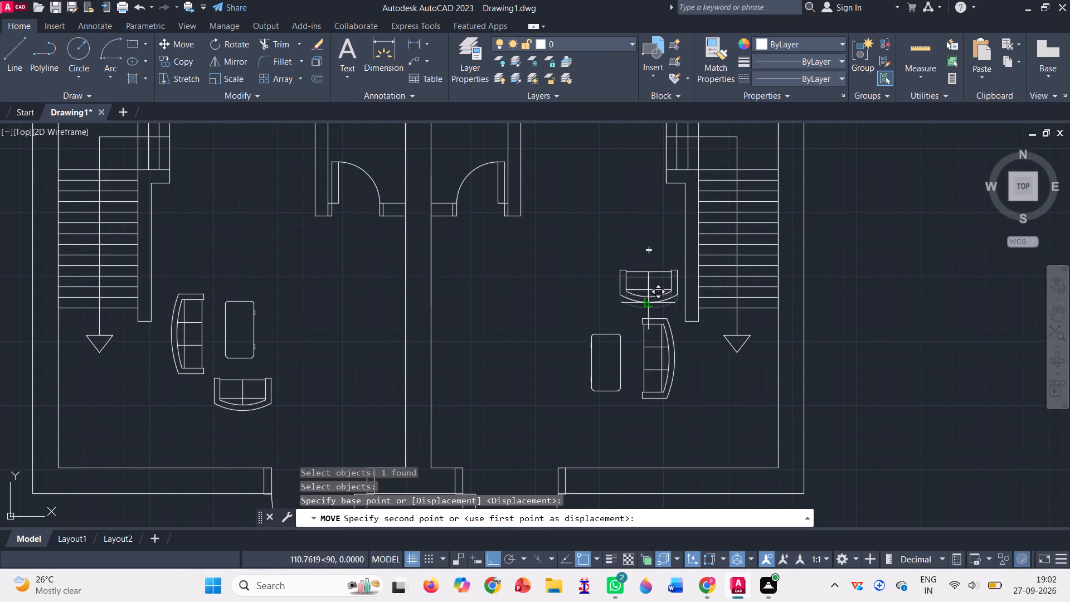
click(493, 557)
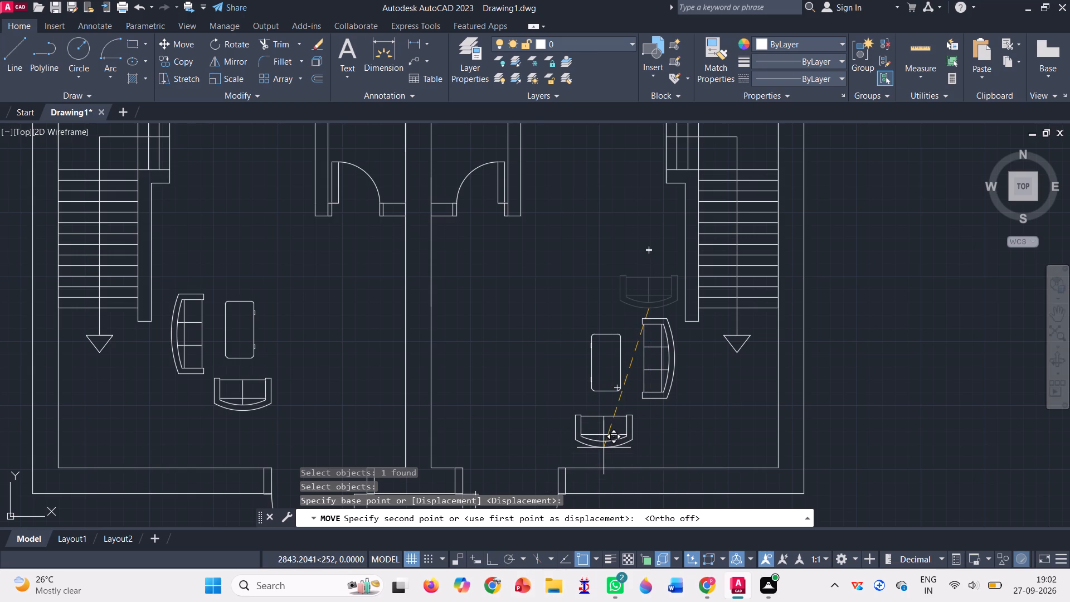
click(604, 448)
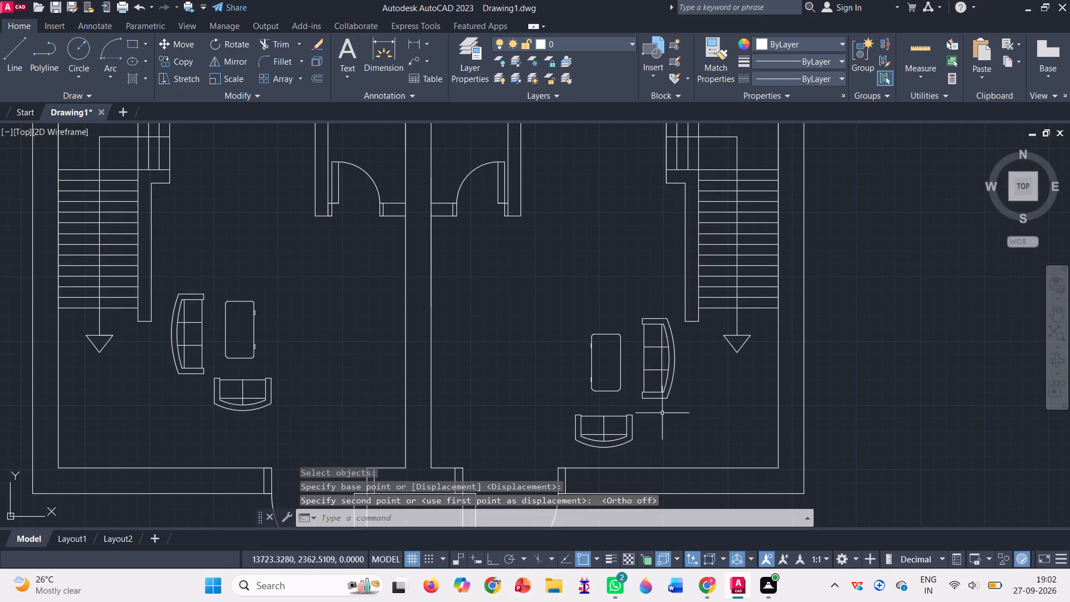
scroll(662, 415, down, 2)
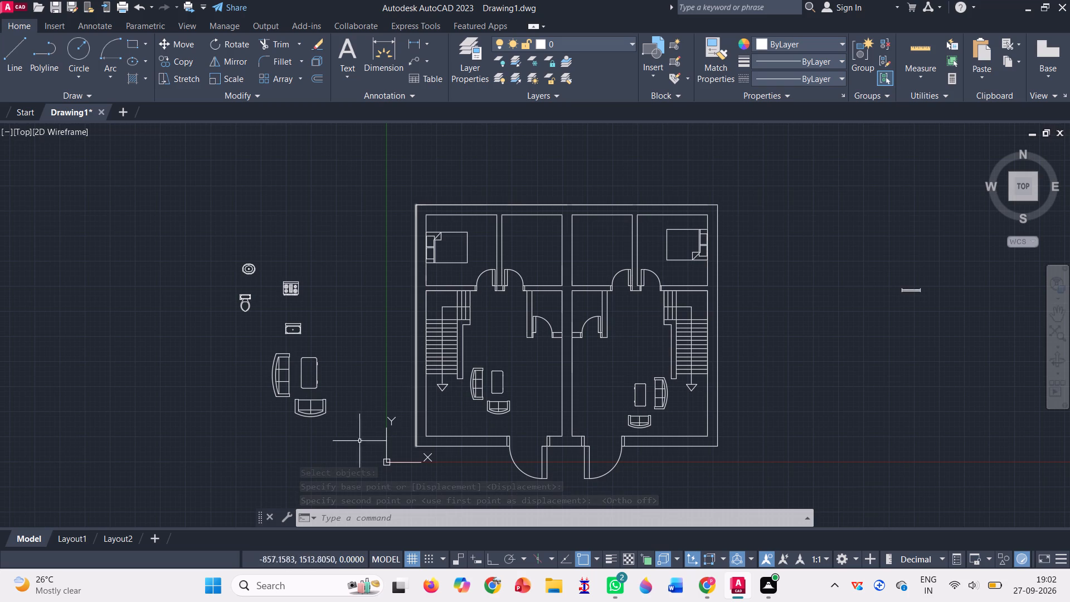
Delete the spare two sofas and table left outside the floor plan.
scroll(489, 399, up, 1)
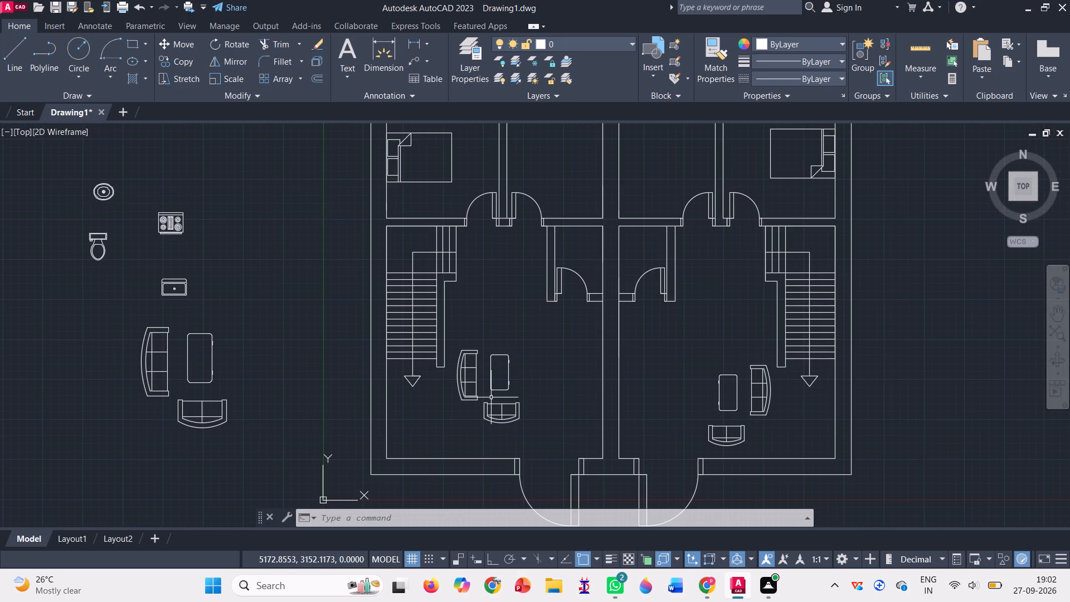
scroll(491, 397, down, 1)
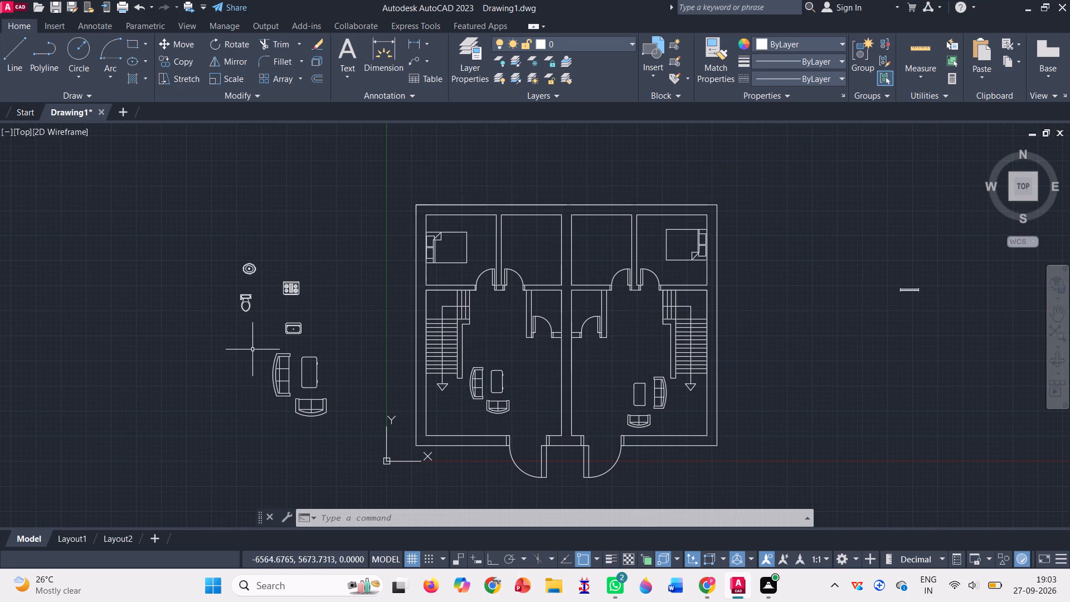
drag(252, 349, 304, 446)
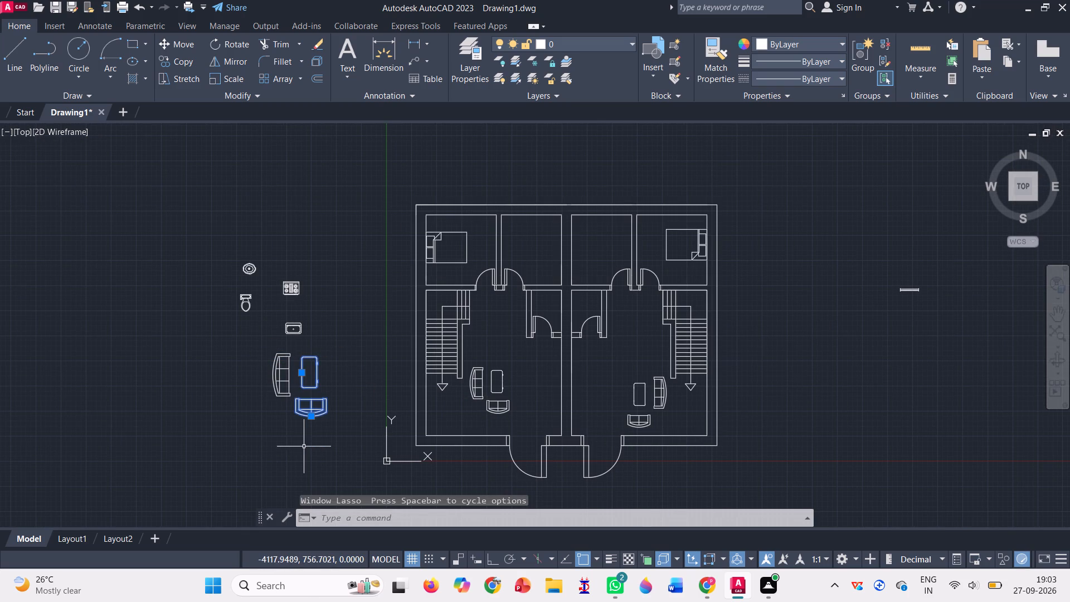
double_click(281, 377)
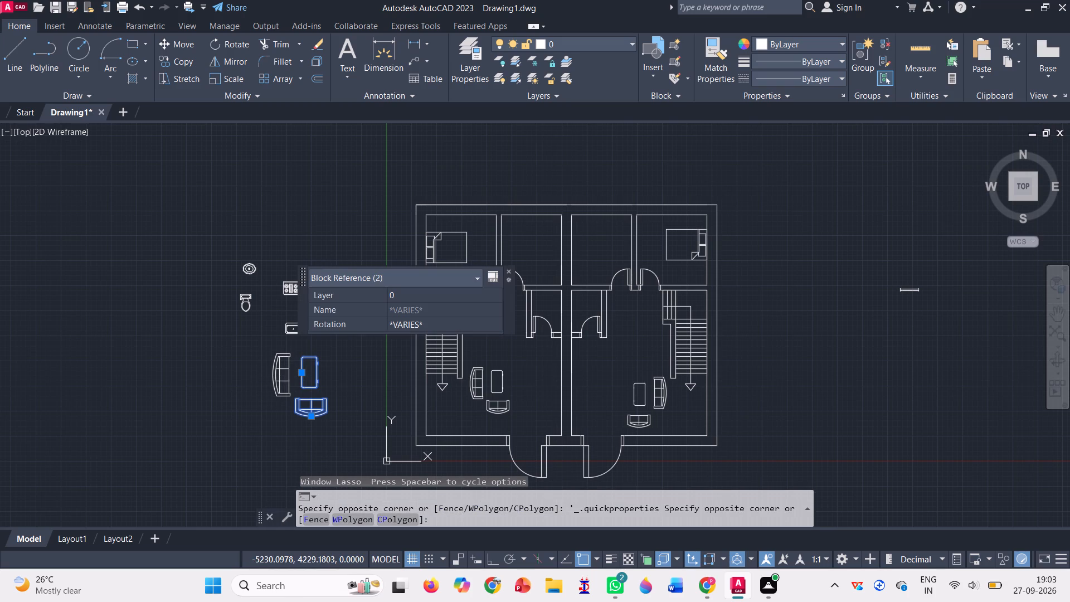
click(279, 374)
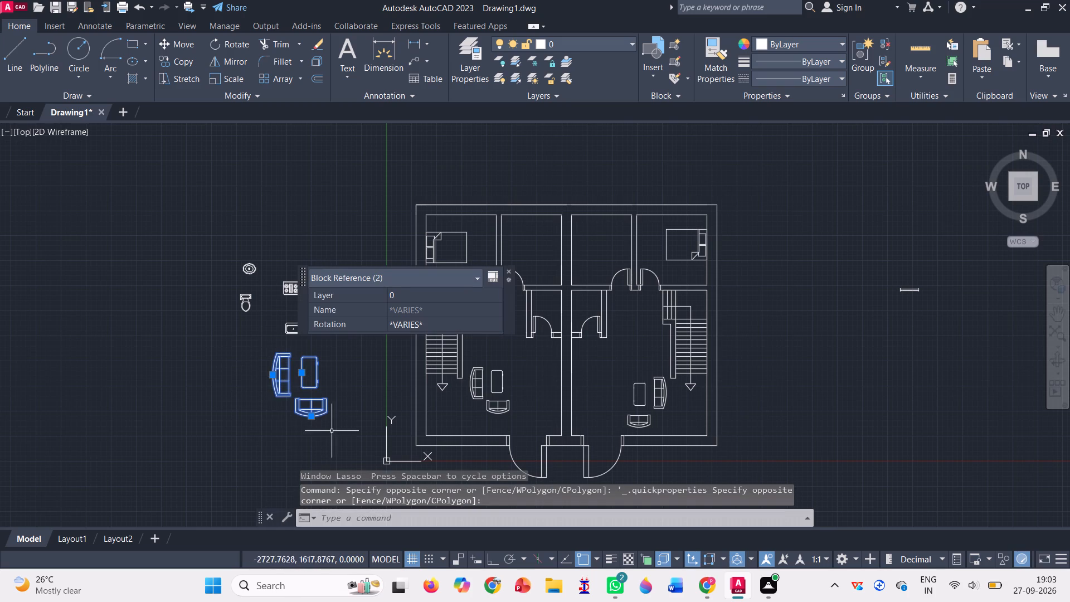
key(Delete)
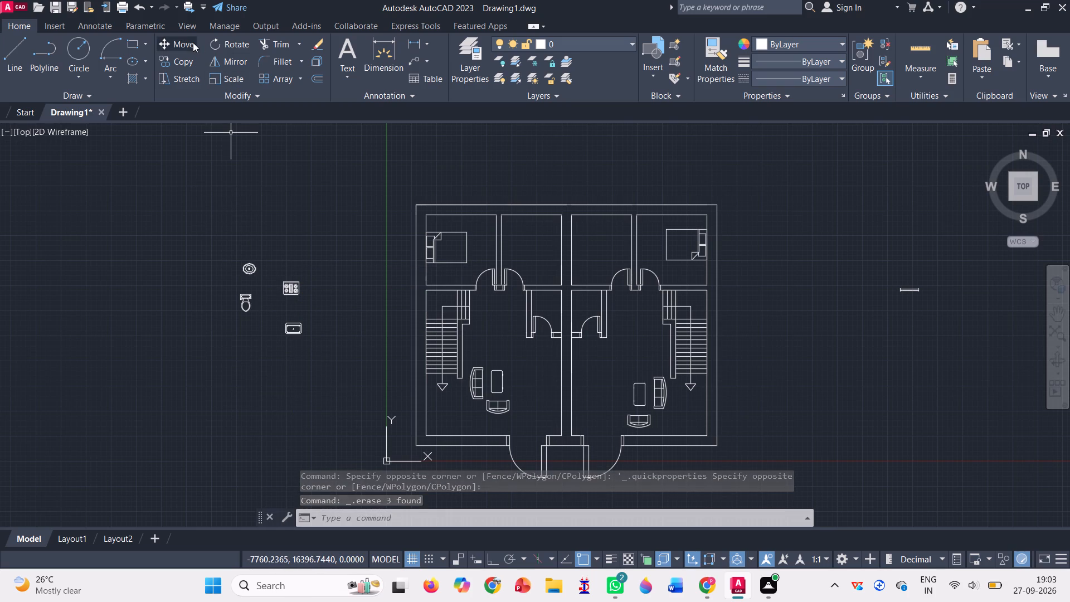
Copy the toilet from the midpoint of its tank's back edge onto the upper wall of each unit's small bathroom.
click(190, 64)
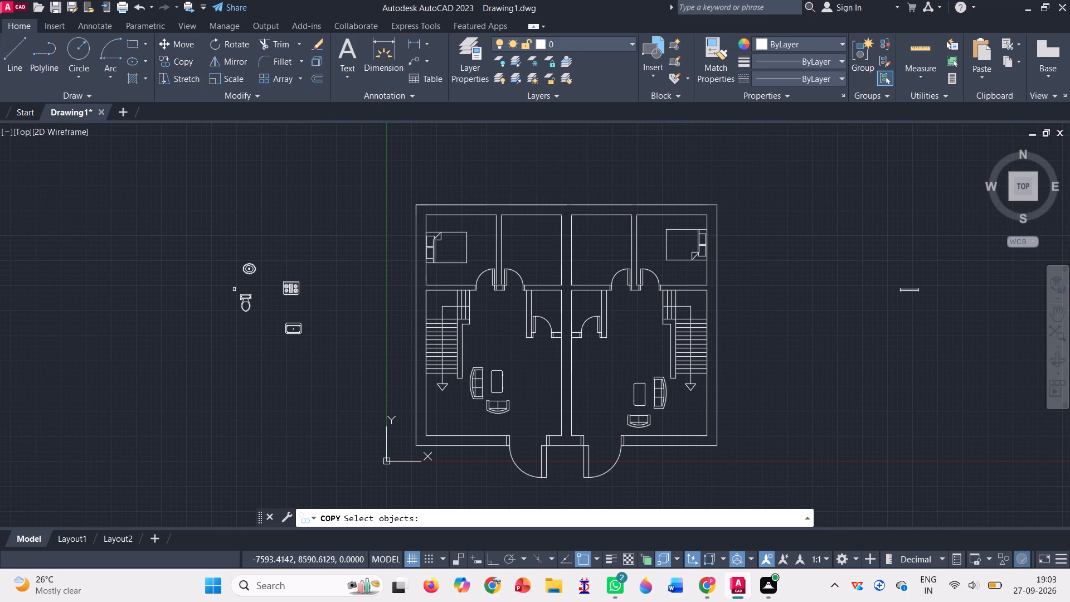
click(244, 302)
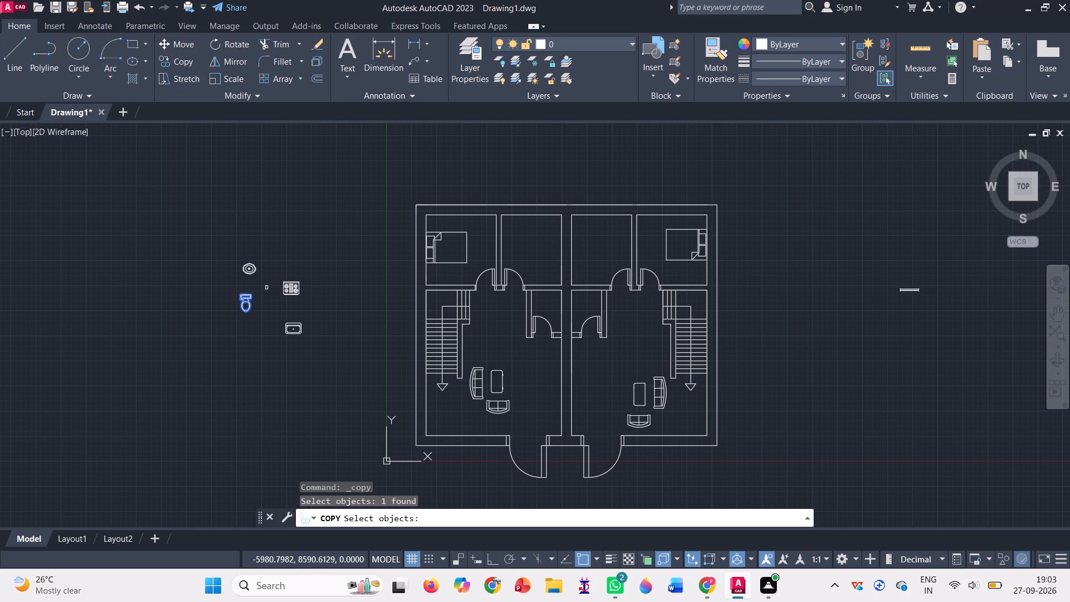
key(Return)
scroll(234, 312, up, 2)
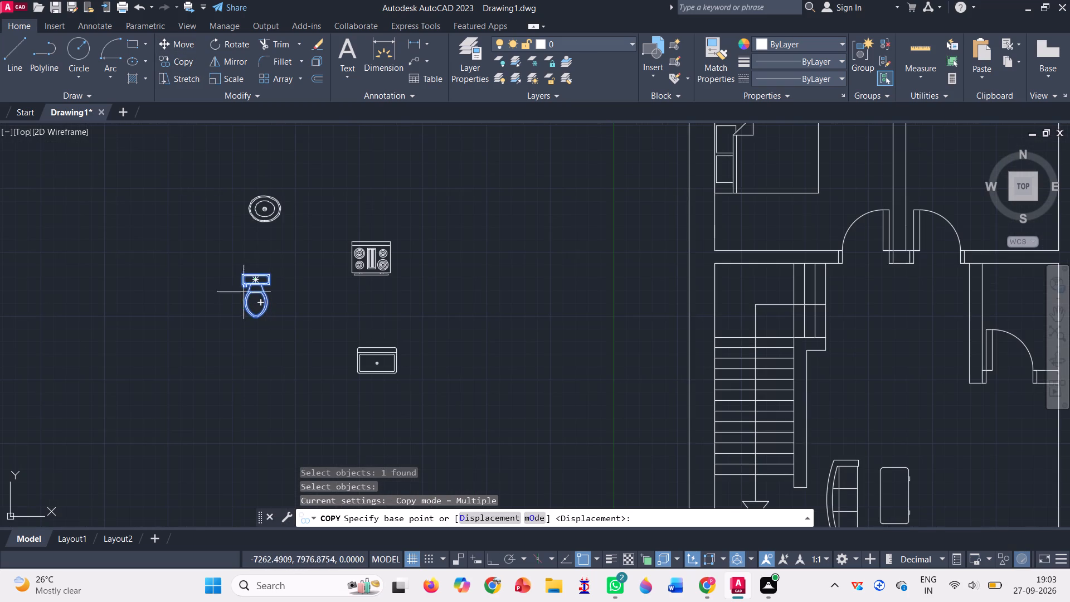
scroll(249, 276, up, 3)
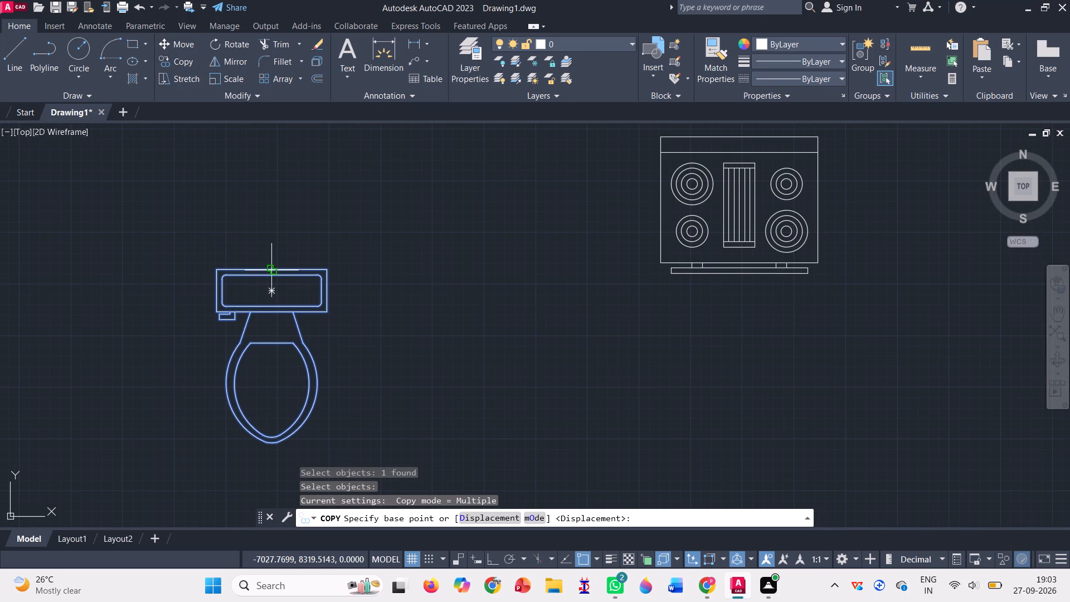
click(271, 270)
scroll(271, 270, down, 3)
scroll(697, 231, down, 2)
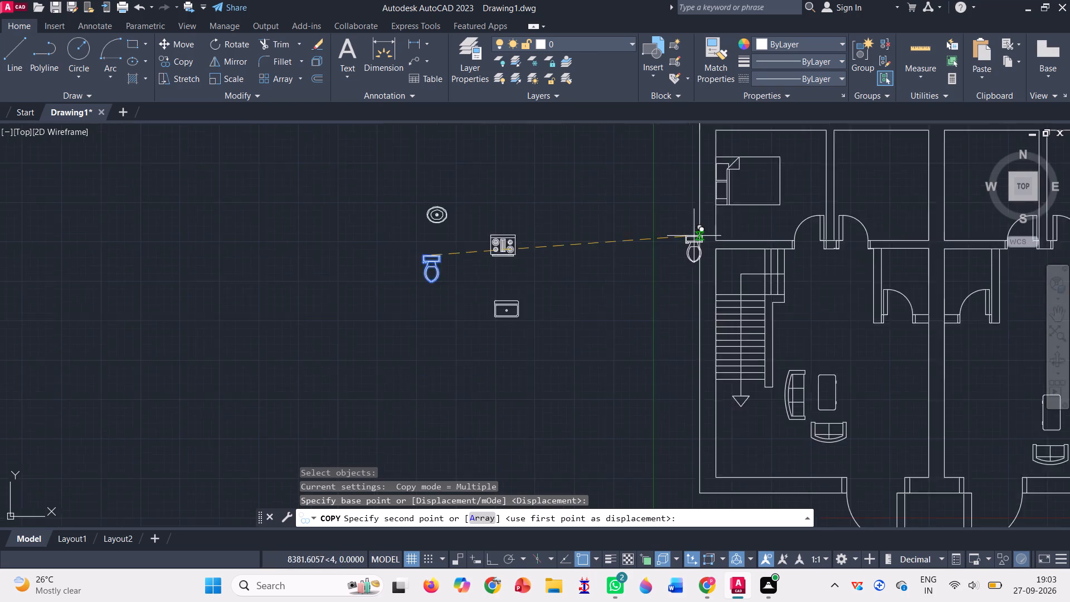
scroll(823, 249, up, 3)
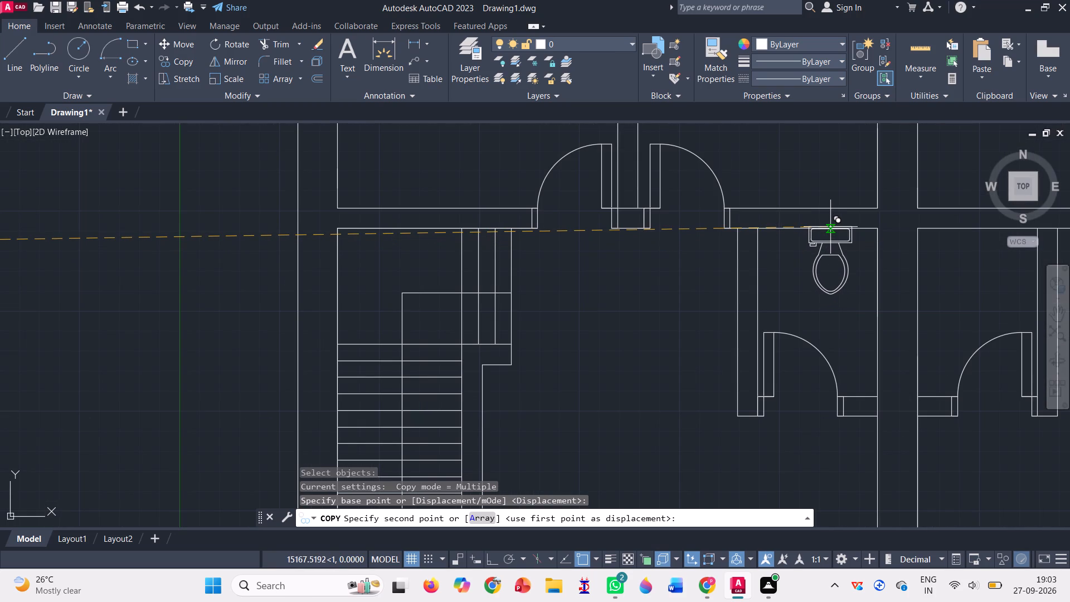
click(846, 231)
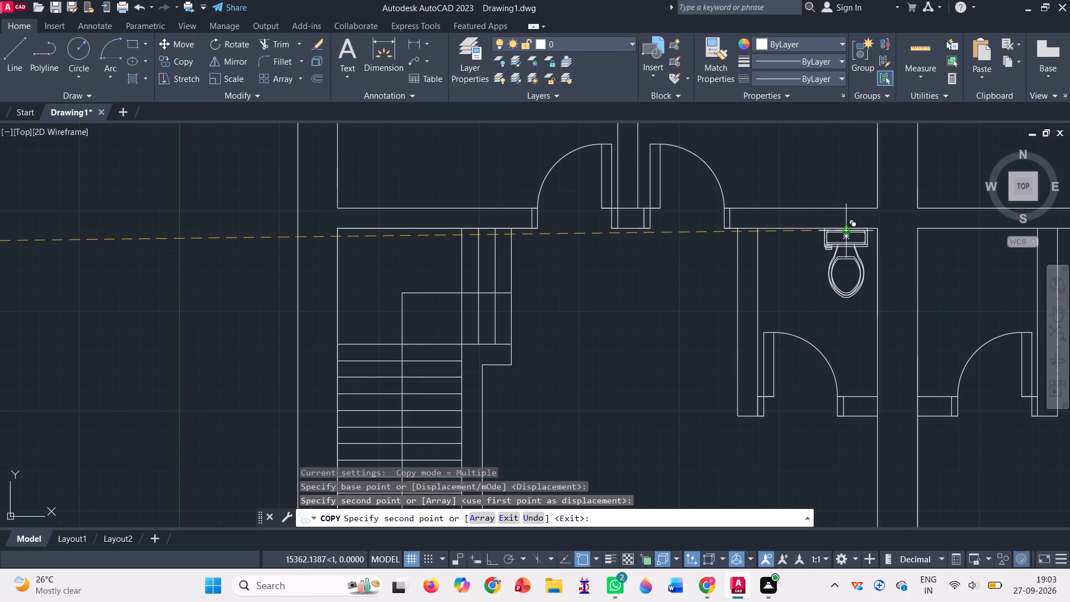
click(949, 231)
scroll(839, 271, down, 2)
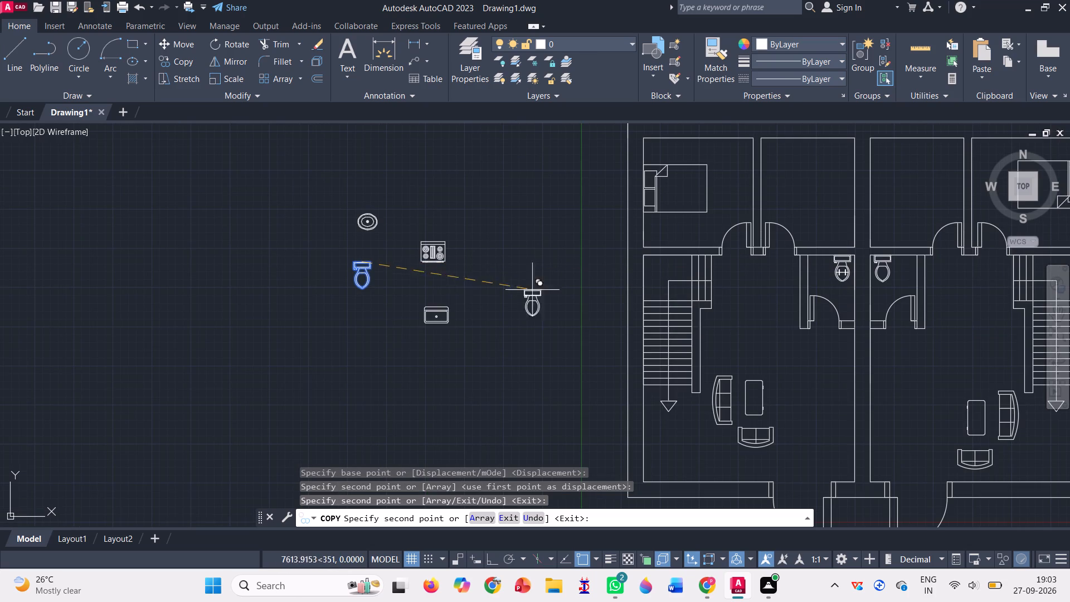
key(Escape)
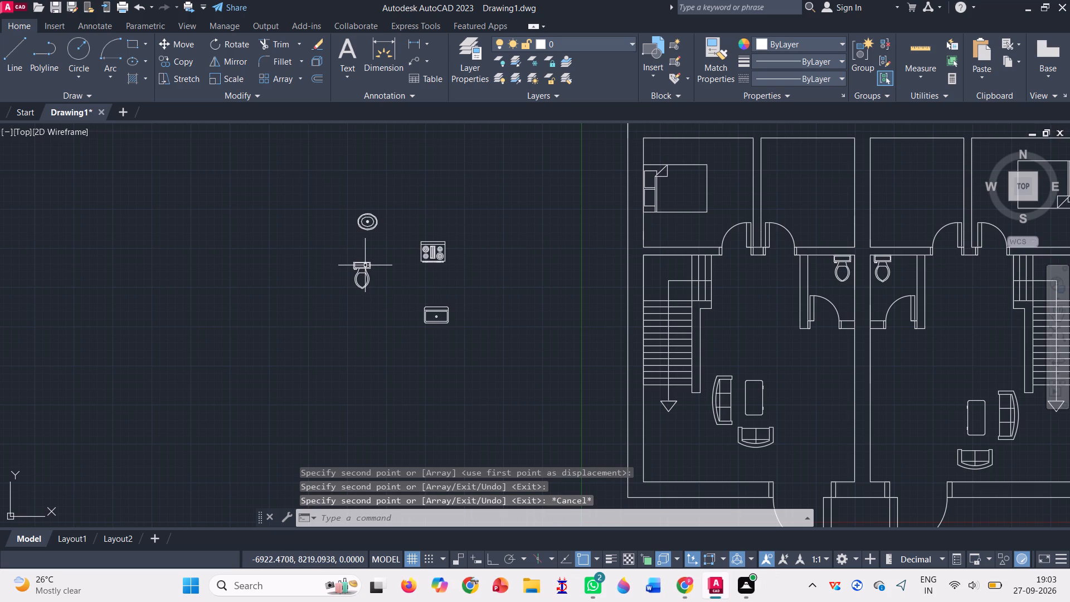
Delete the original toilet block outside the floor plan.
click(365, 265)
click(364, 273)
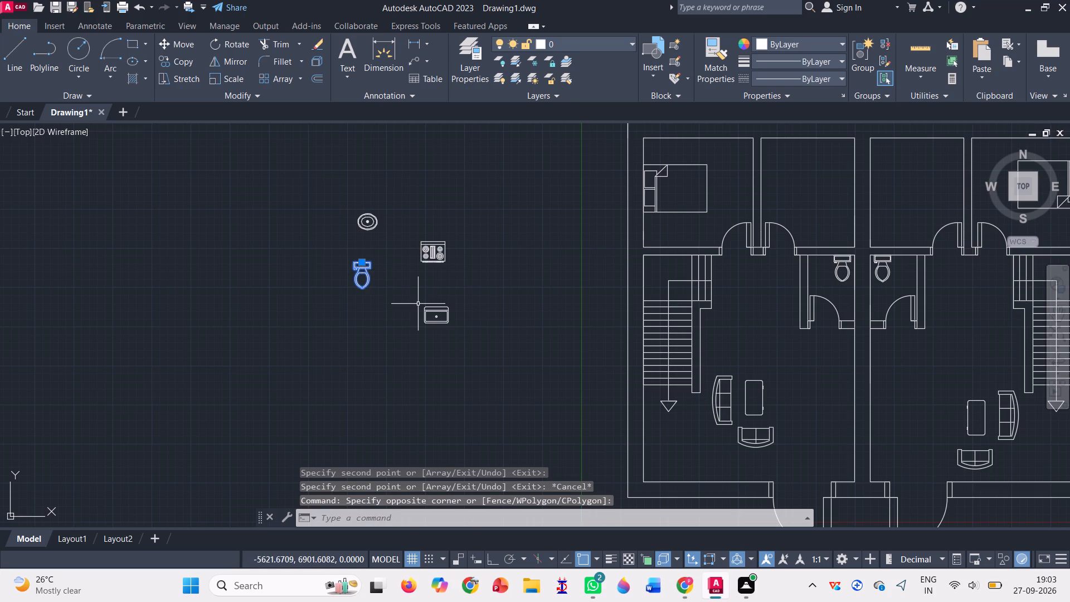
key(Delete)
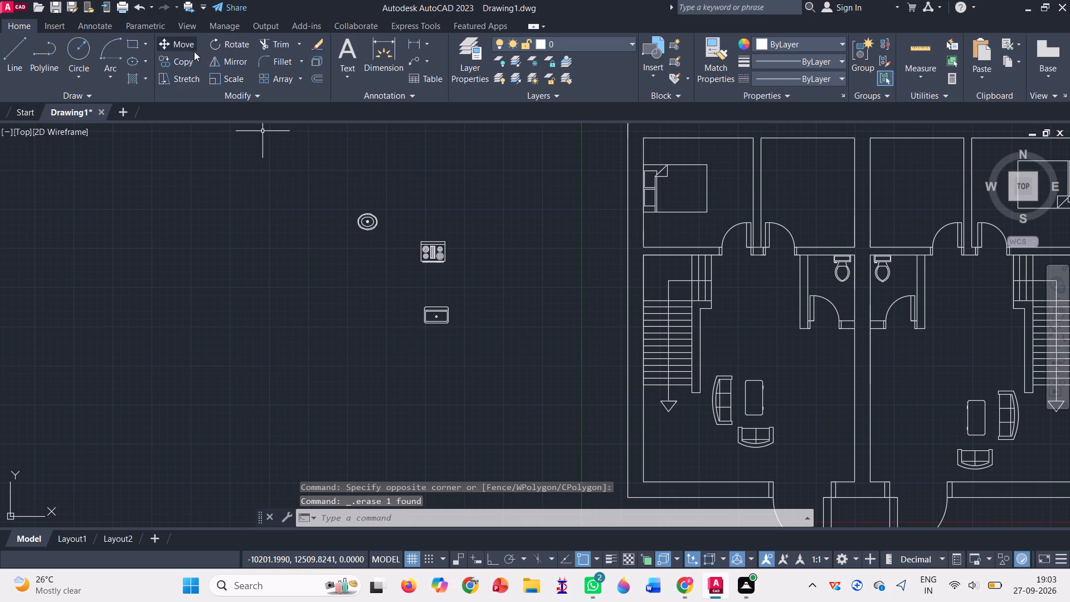
Copy the oval washbasin into both bathrooms, against the wall between the units and below each toilet.
click(177, 61)
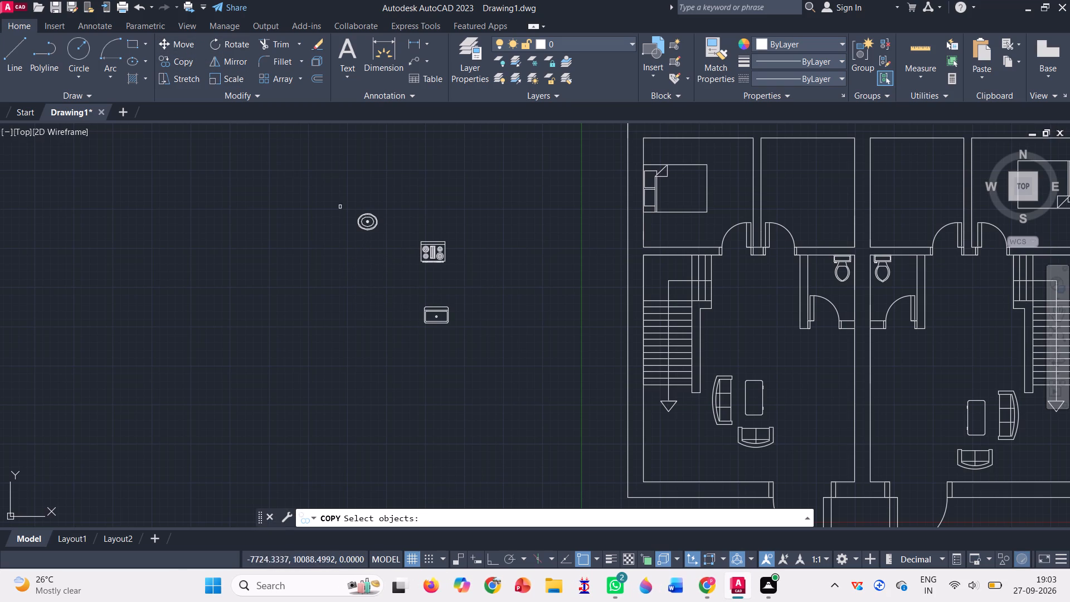
click(372, 225)
key(Return)
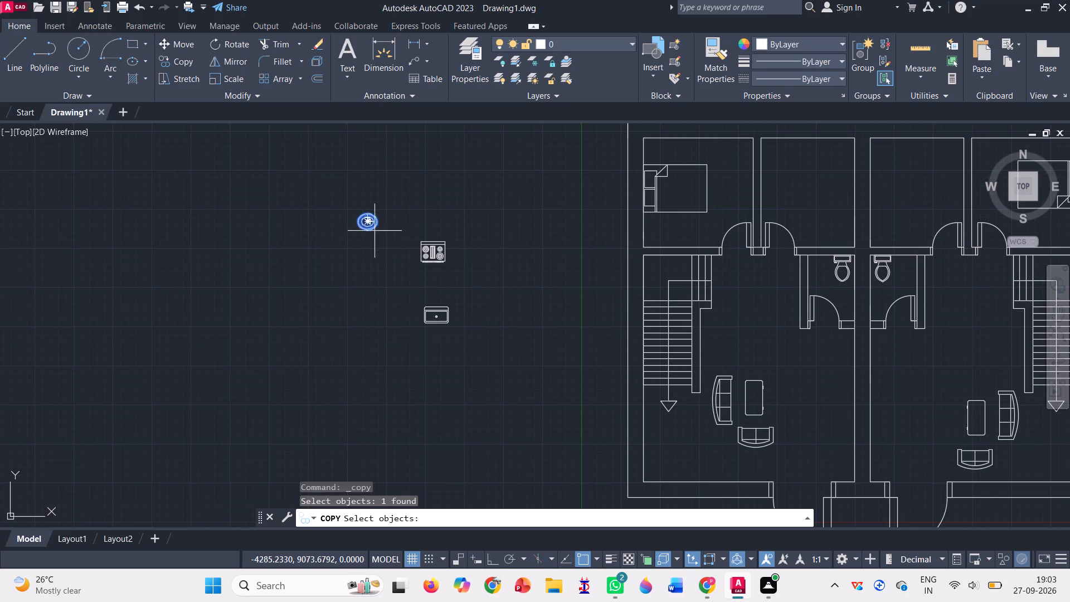
click(370, 221)
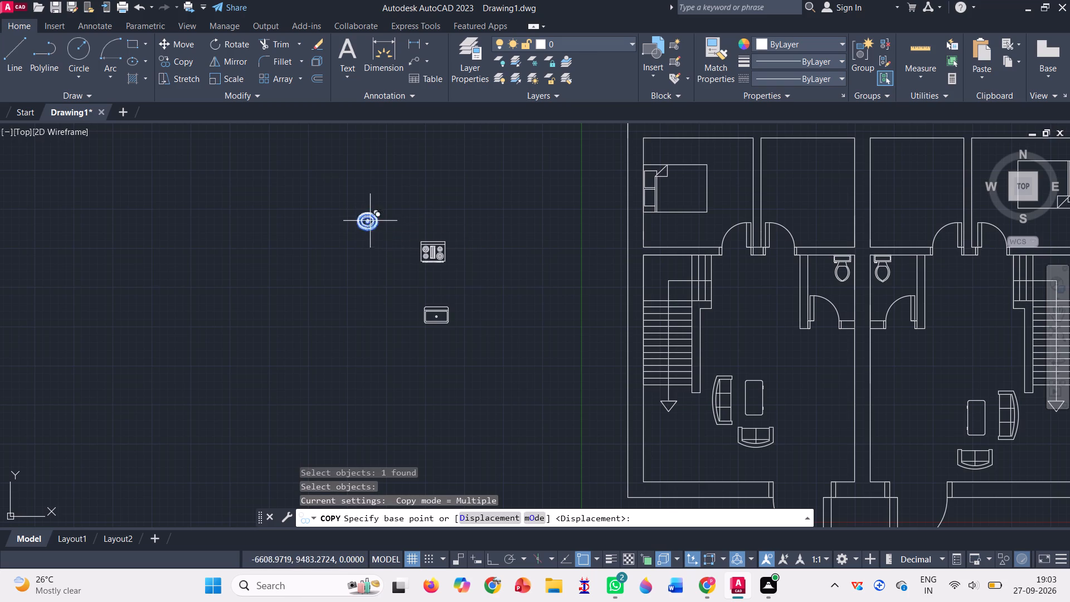
scroll(496, 290, down, 1)
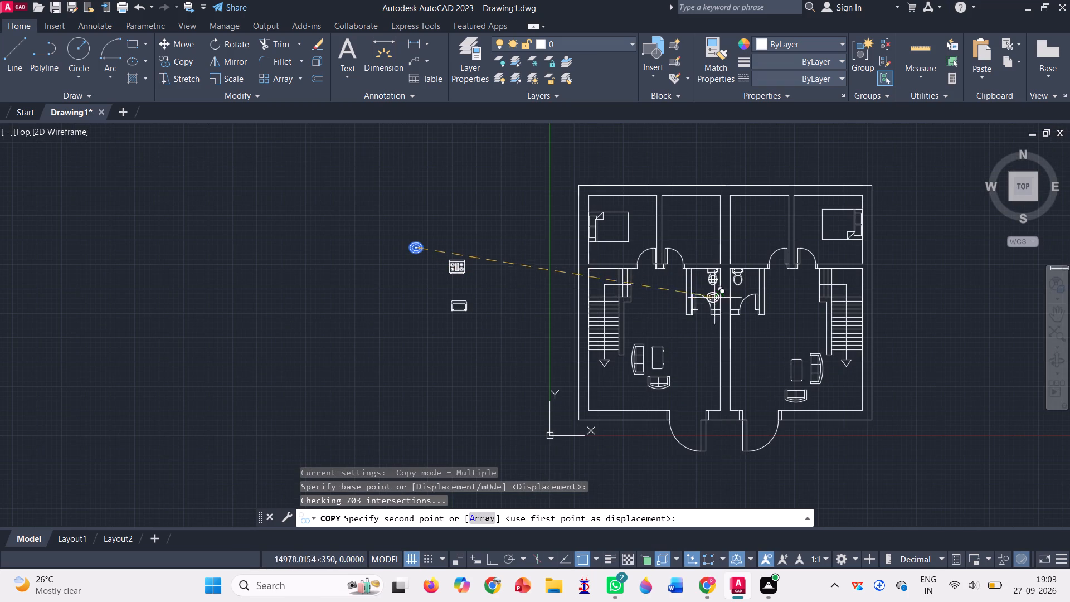
scroll(721, 303, up, 4)
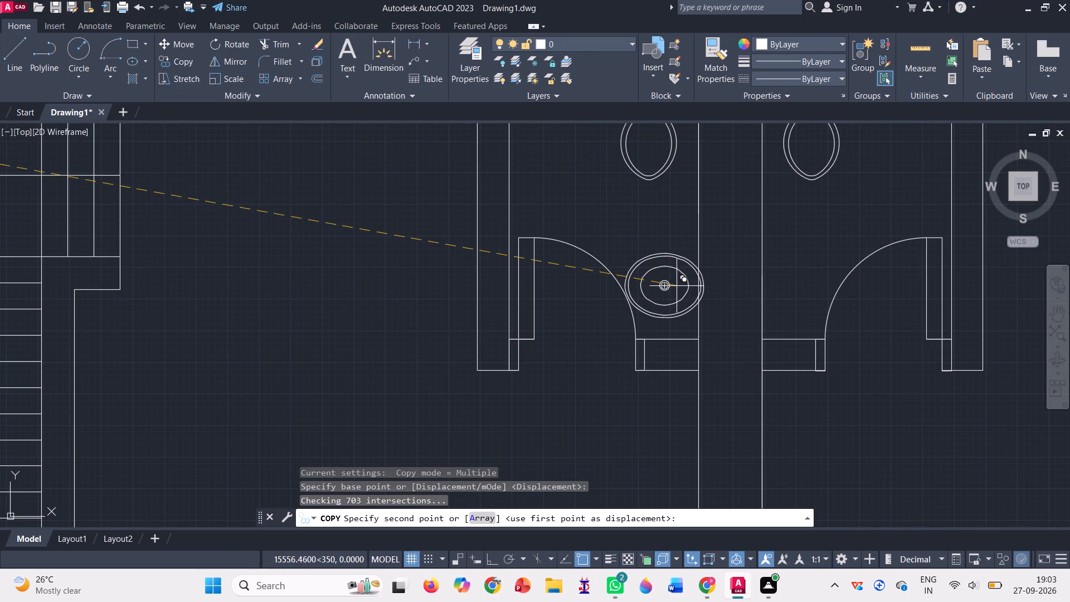
double_click(670, 288)
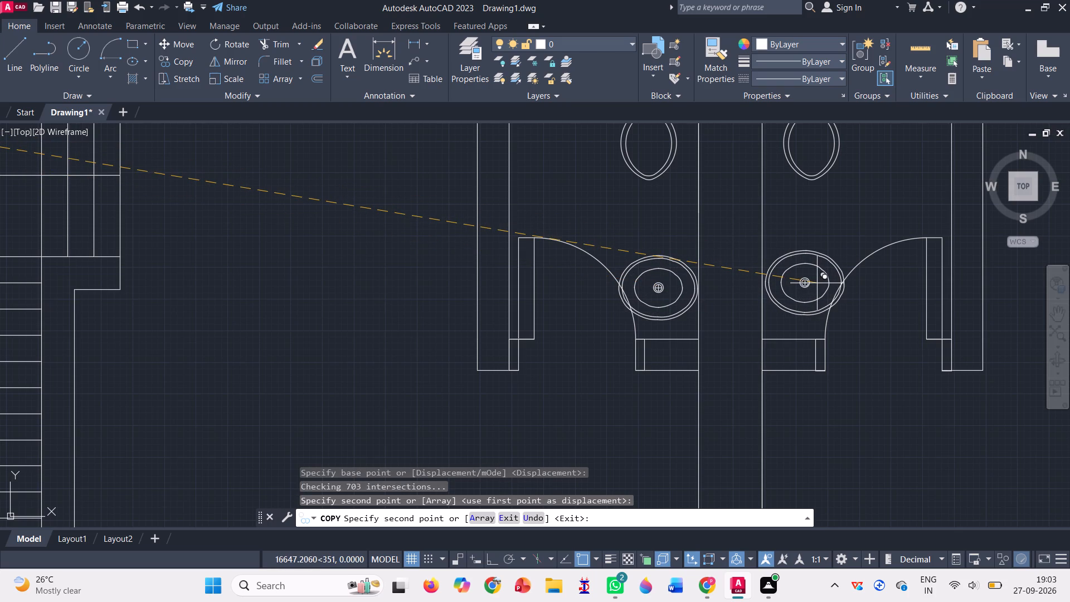
click(817, 283)
key(Return)
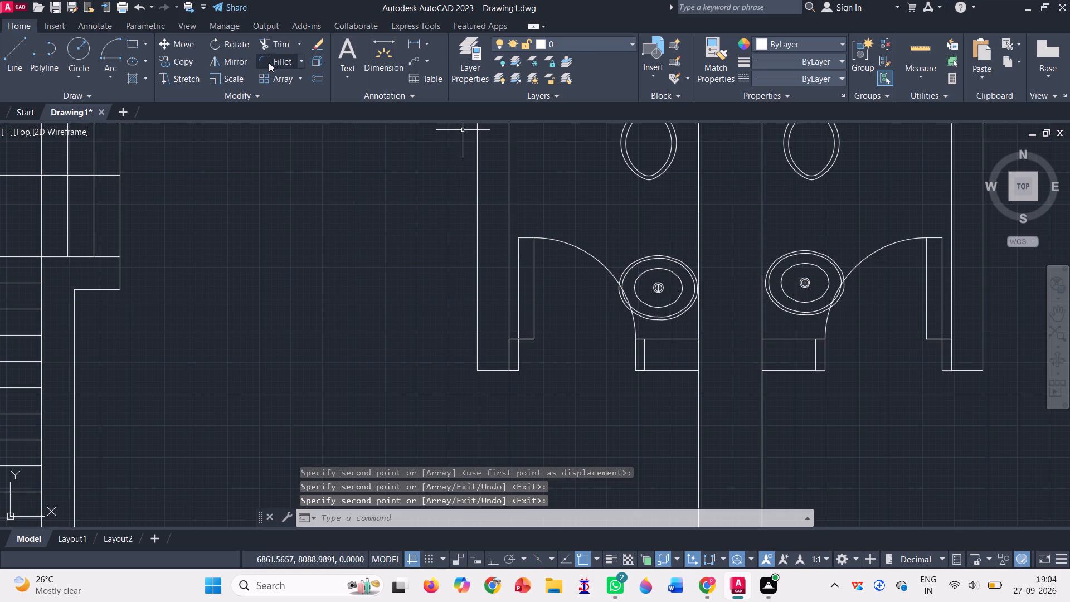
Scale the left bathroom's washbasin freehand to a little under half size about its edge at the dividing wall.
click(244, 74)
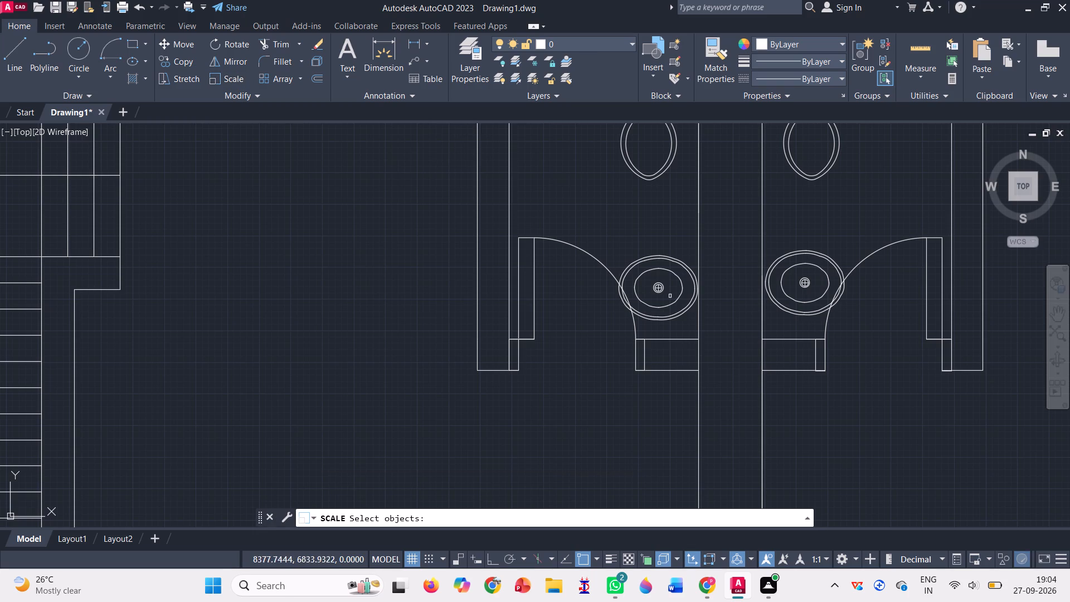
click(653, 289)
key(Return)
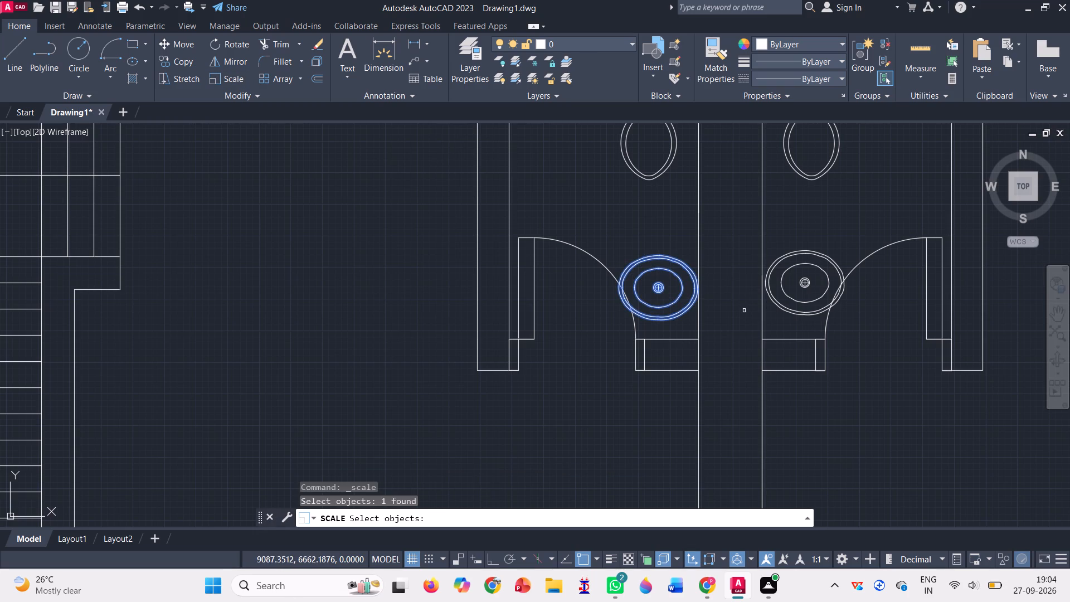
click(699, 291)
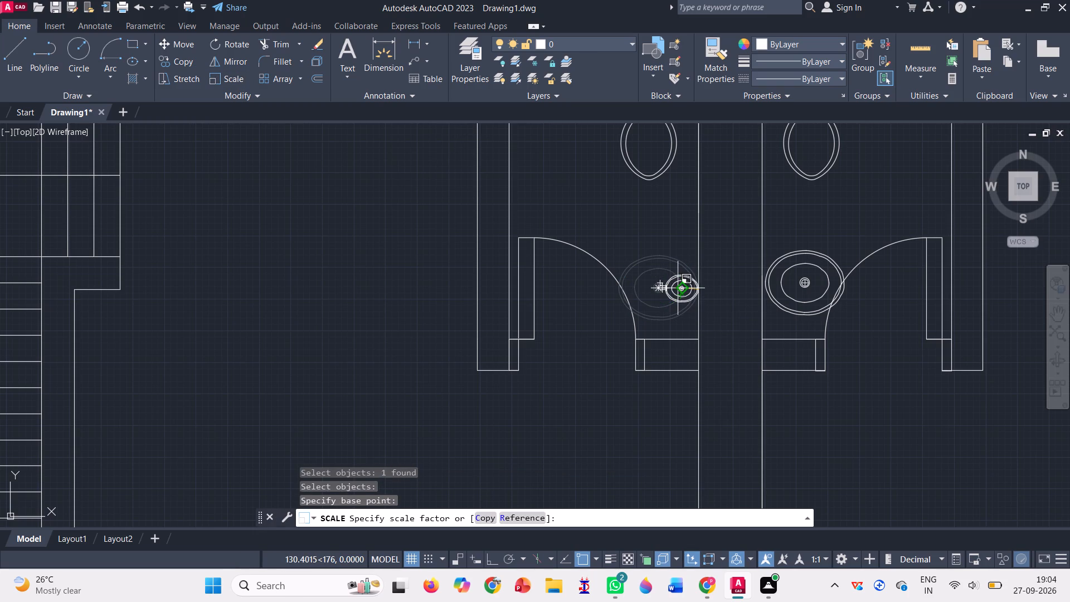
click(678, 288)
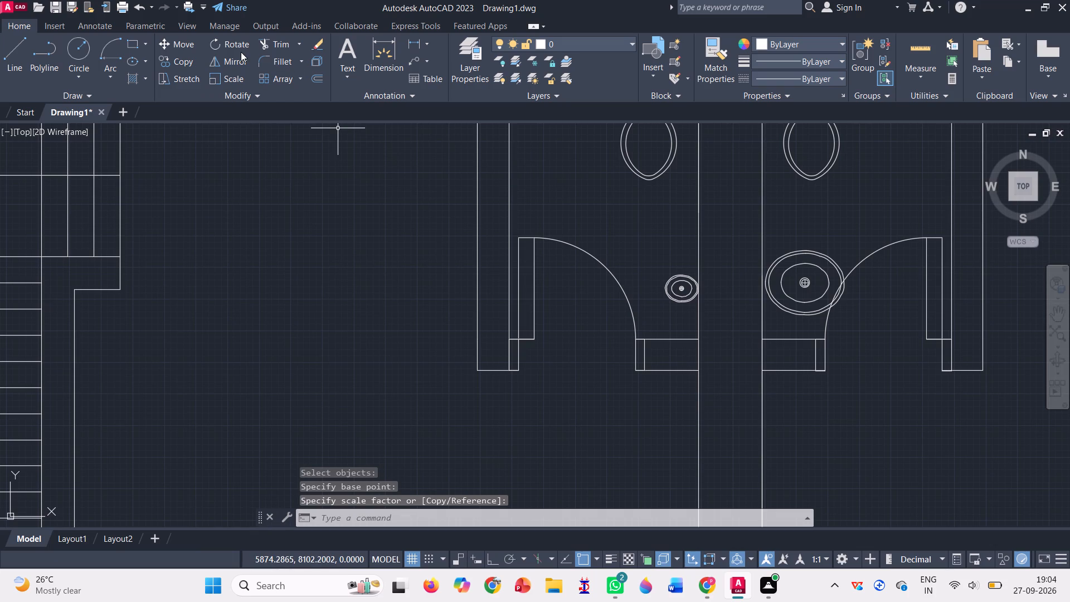
Scale the right bathroom's washbasin freehand to roughly half size about its edge at the dividing wall.
click(236, 75)
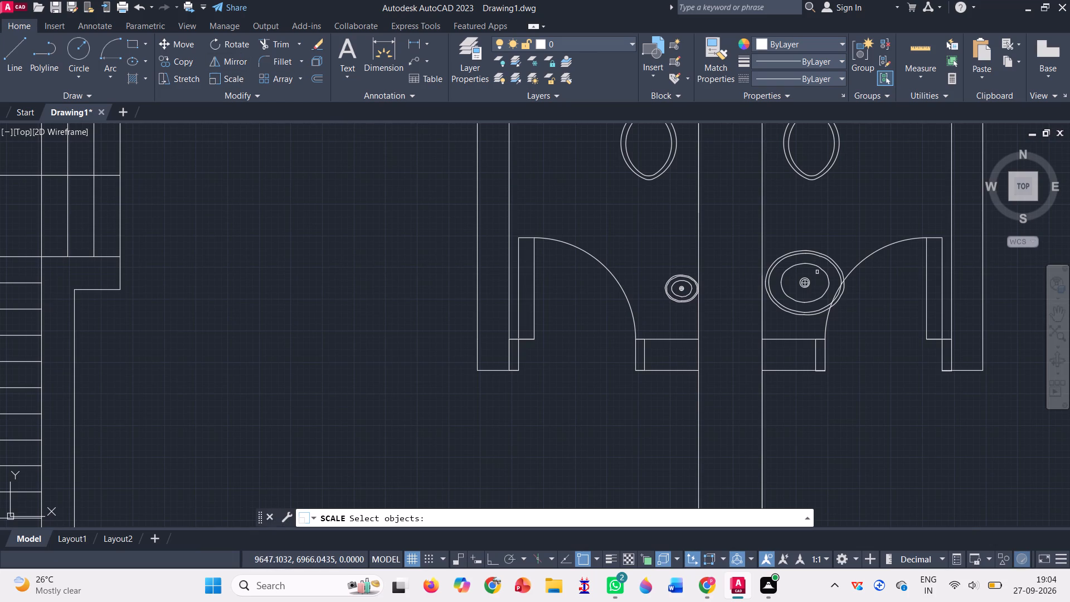
click(806, 285)
key(Return)
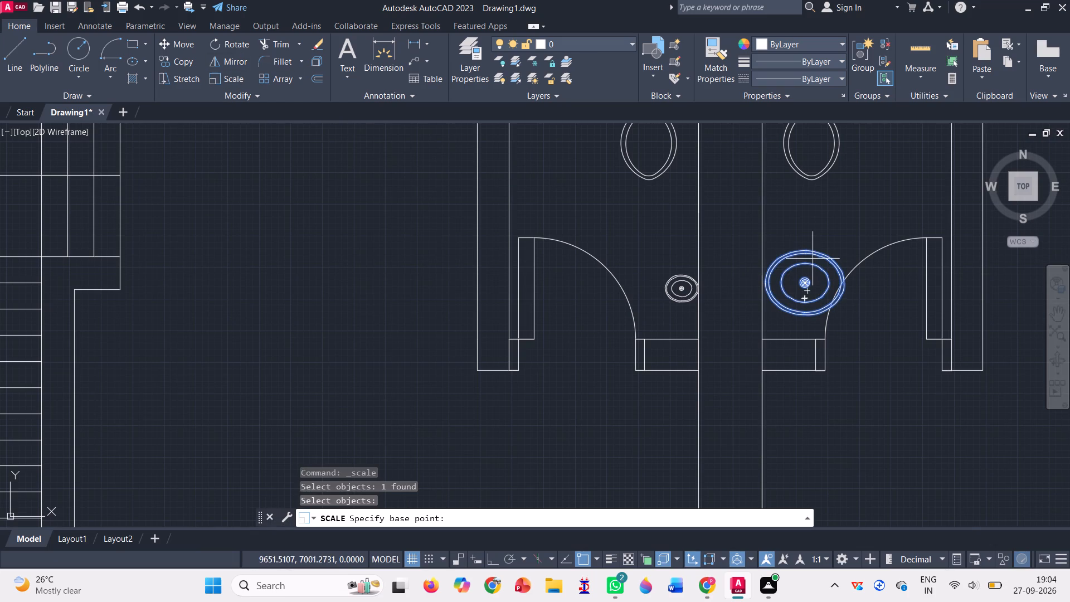
click(765, 278)
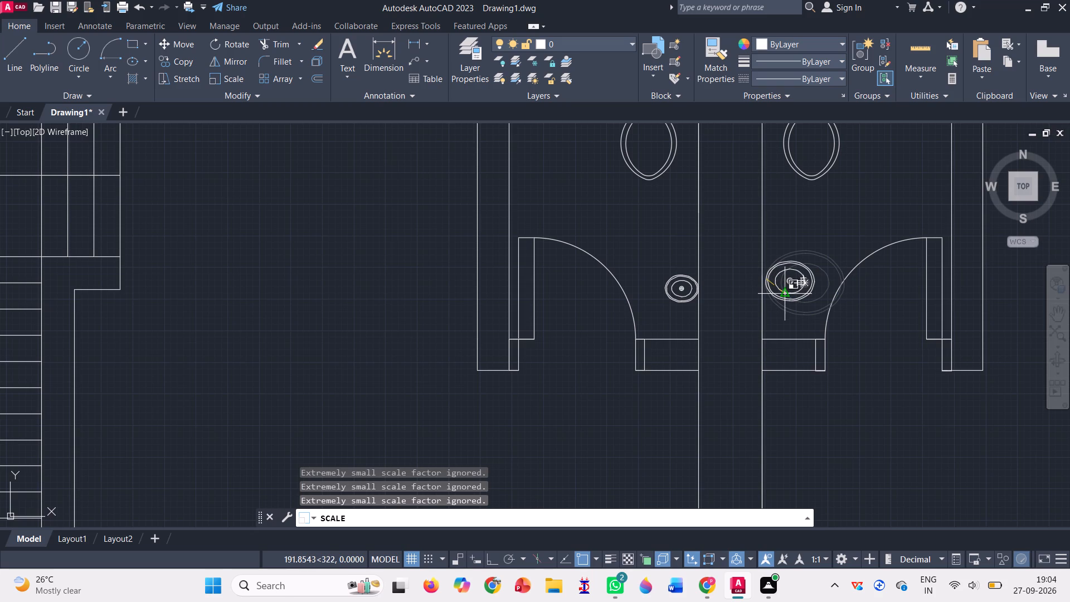
click(781, 289)
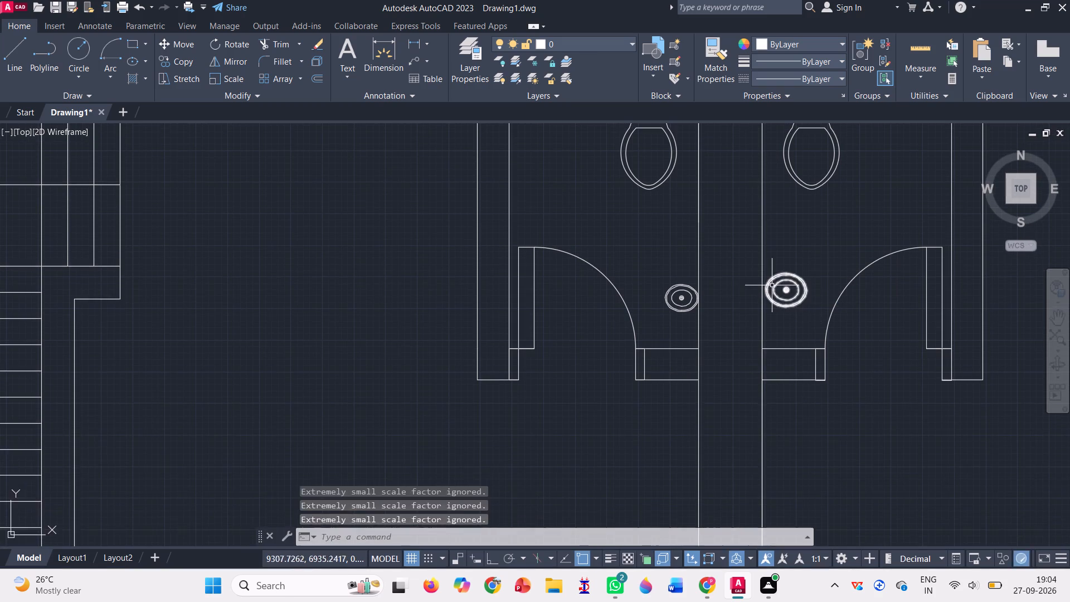
Delete the left bathroom's scaled-down washbasin.
click(668, 288)
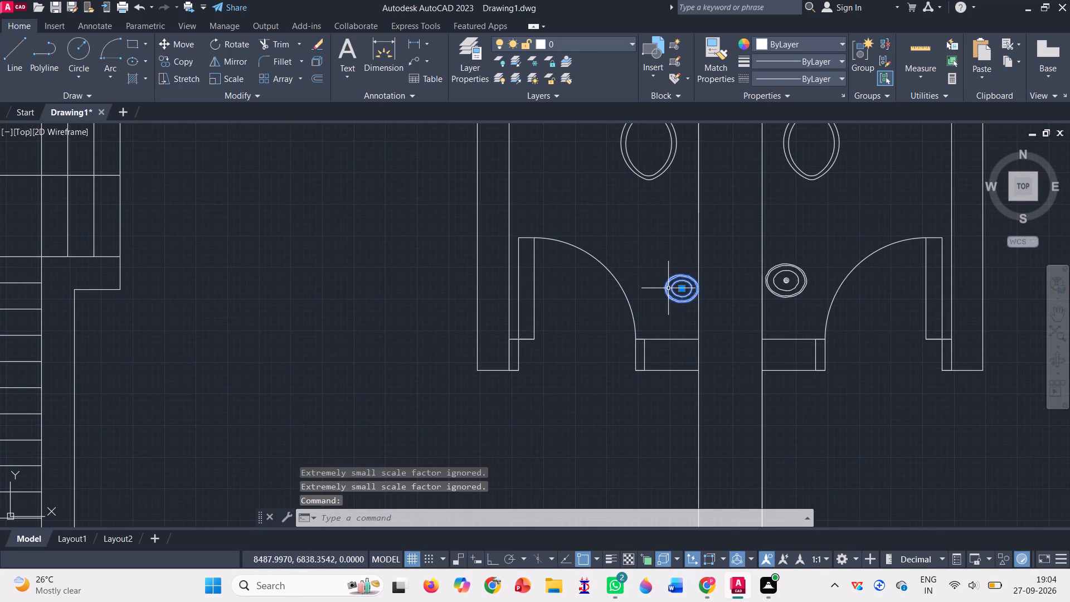
key(Delete)
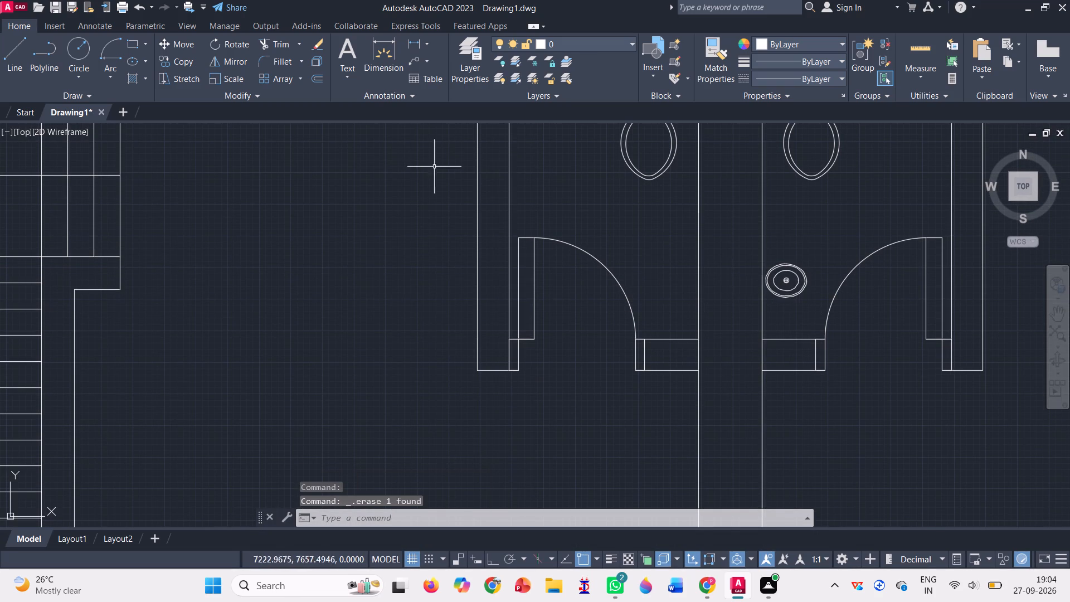
Copy the right bathroom's washbasin into the left bathroom, beside the dividing wall at about the same height.
click(187, 57)
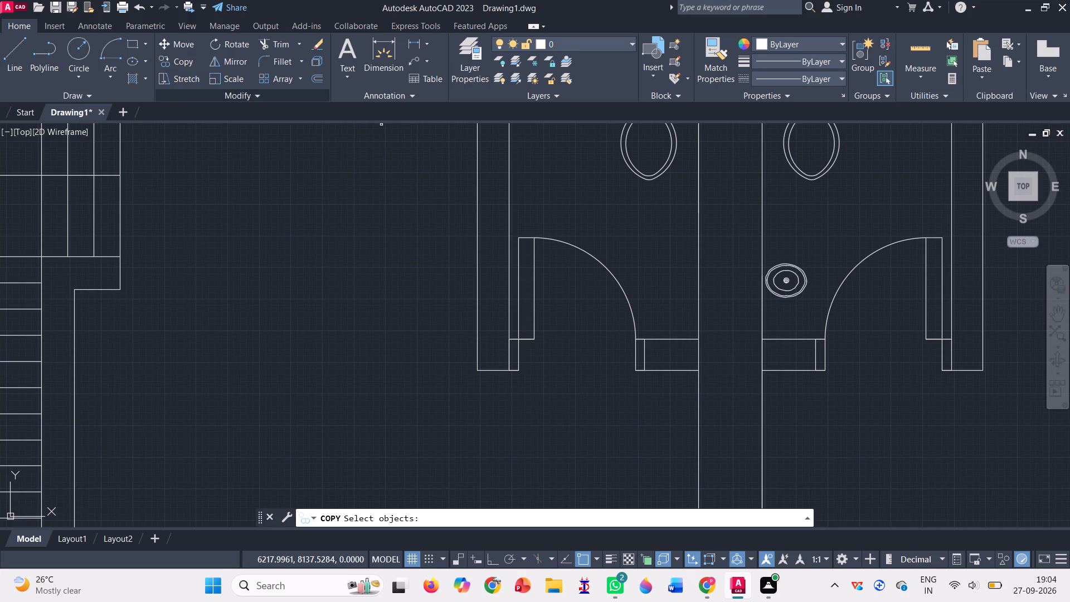
click(792, 281)
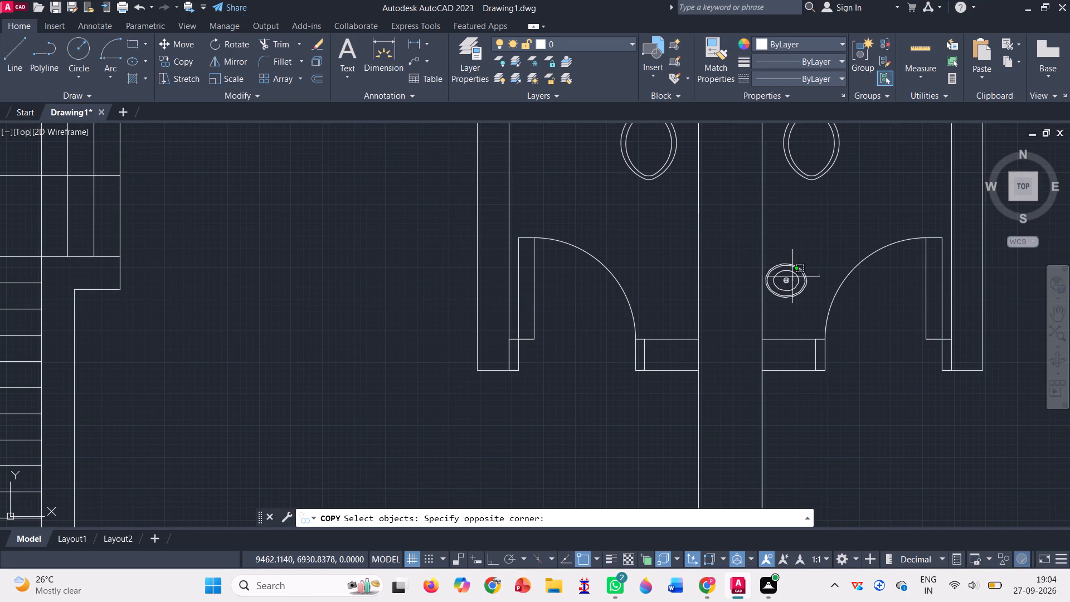
double_click(781, 283)
key(Return)
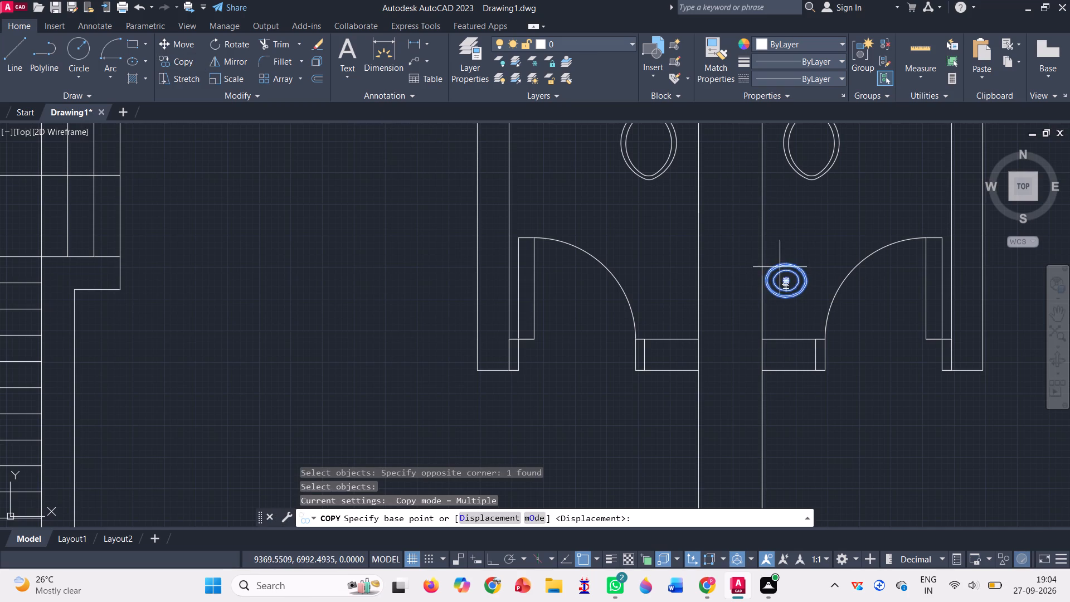
click(785, 279)
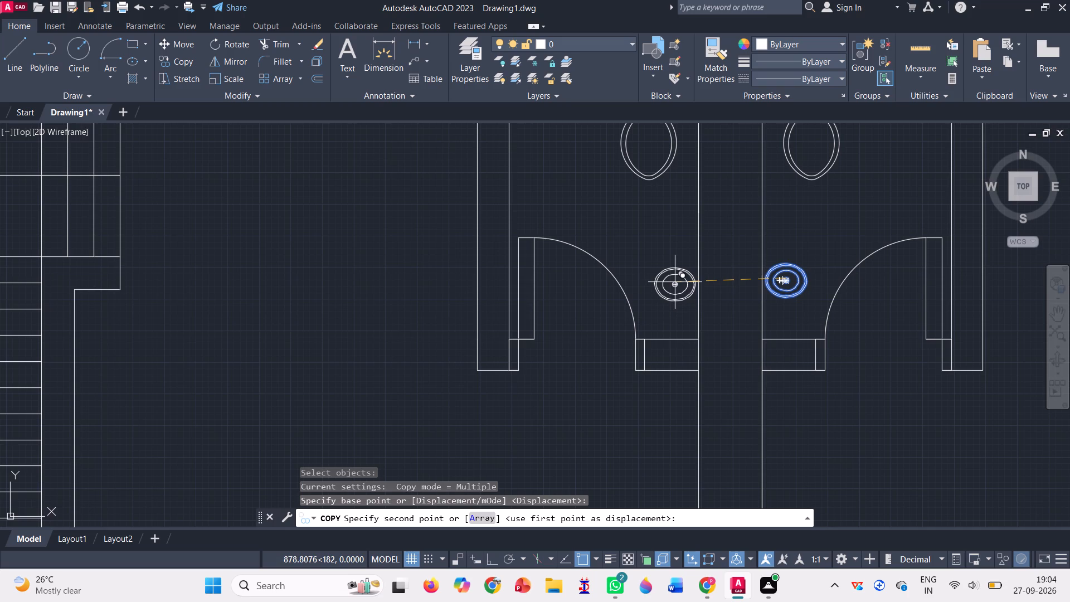
click(675, 284)
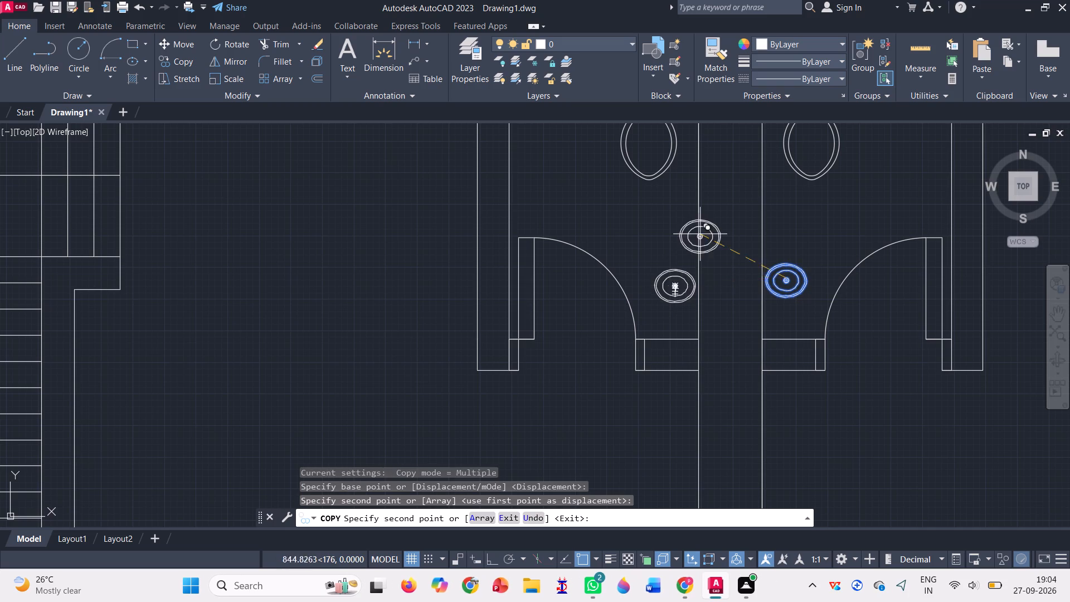
scroll(700, 232, down, 2)
key(Escape)
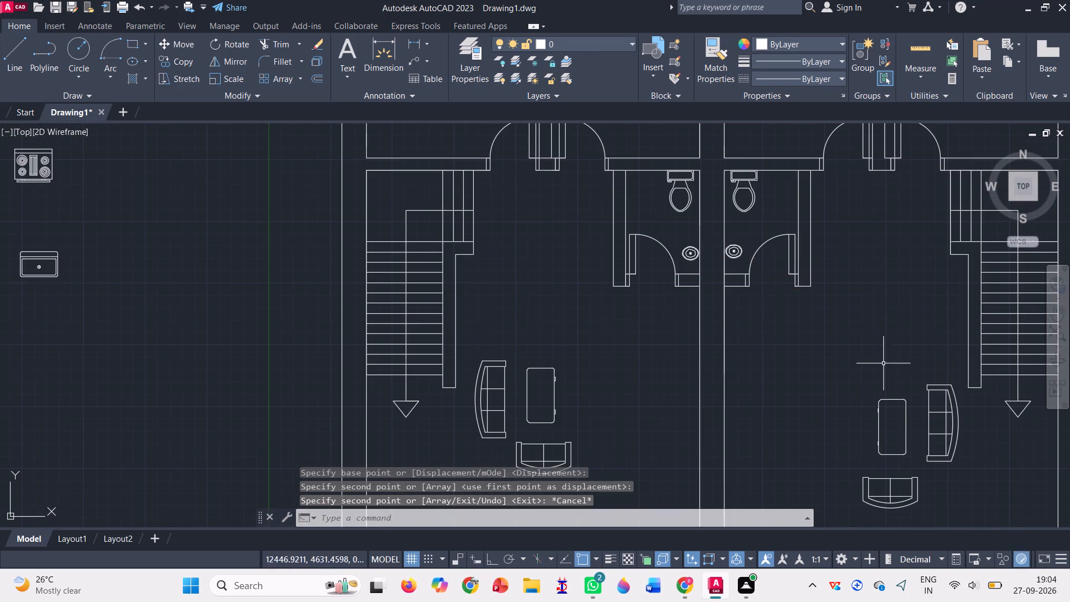
Delete the spare full-size washbasin lying outside the plan, near the stove.
scroll(781, 311, down, 1)
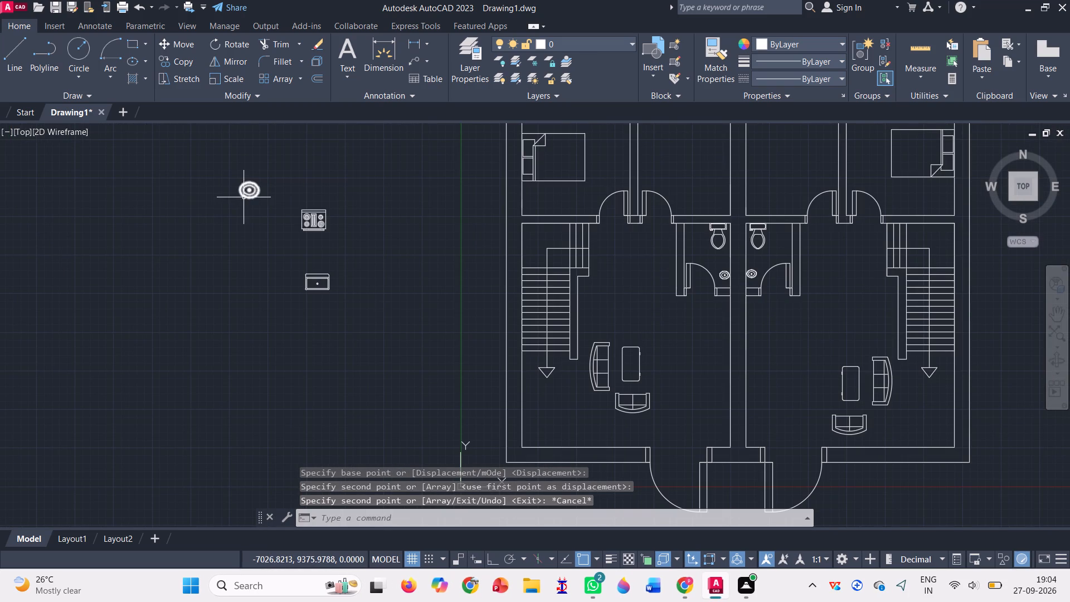
click(244, 197)
key(Delete)
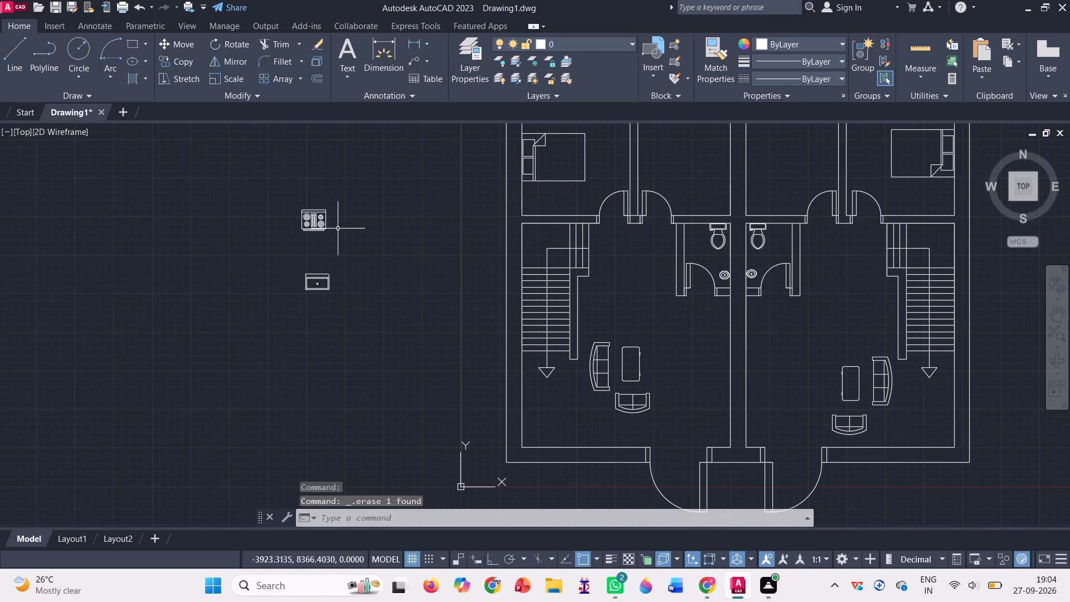
Rotate the kitchen sink outside the plan by 270 degrees about its upper-right corner, with Ortho on.
scroll(346, 264, down, 1)
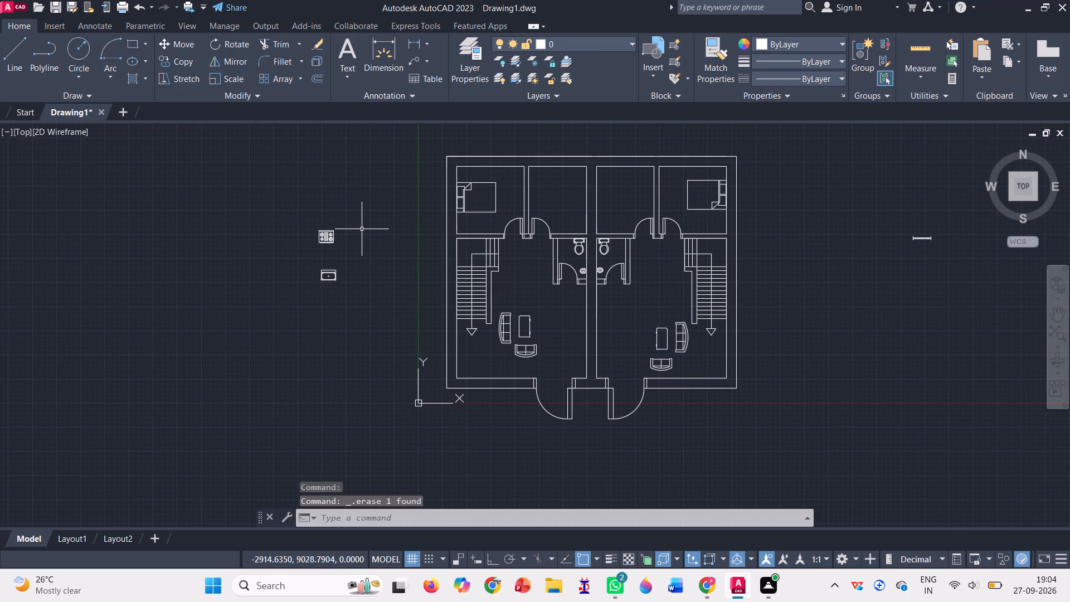
scroll(362, 229, up, 1)
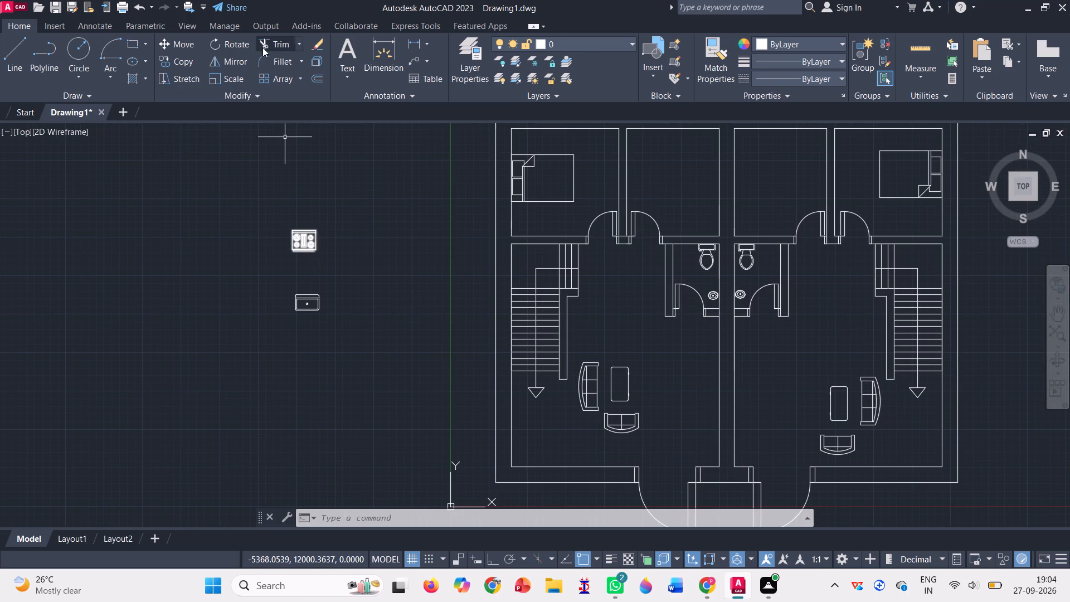
click(239, 44)
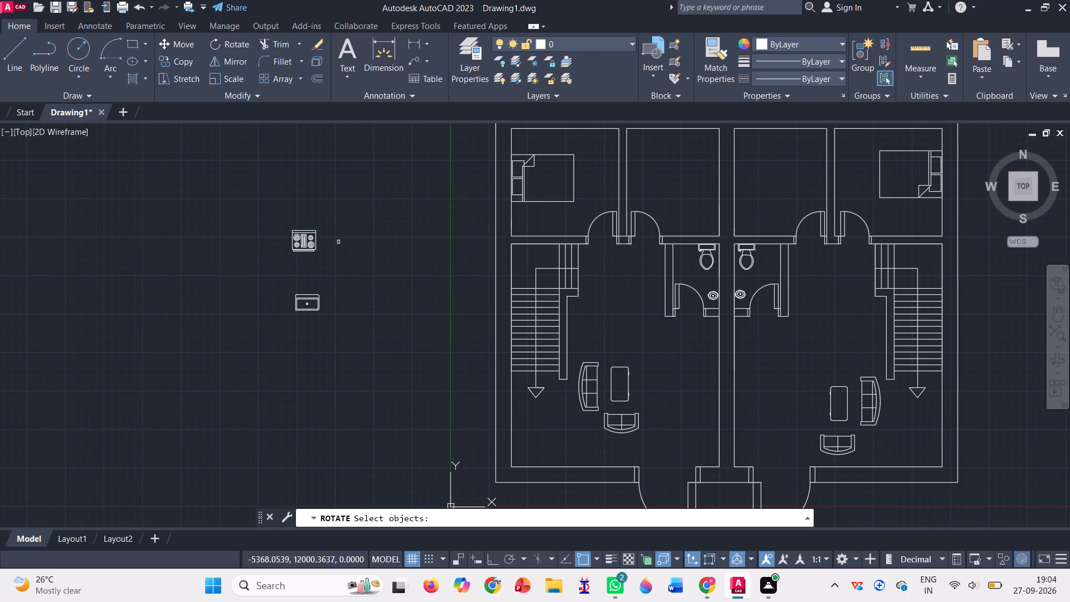
double_click(301, 295)
key(Return)
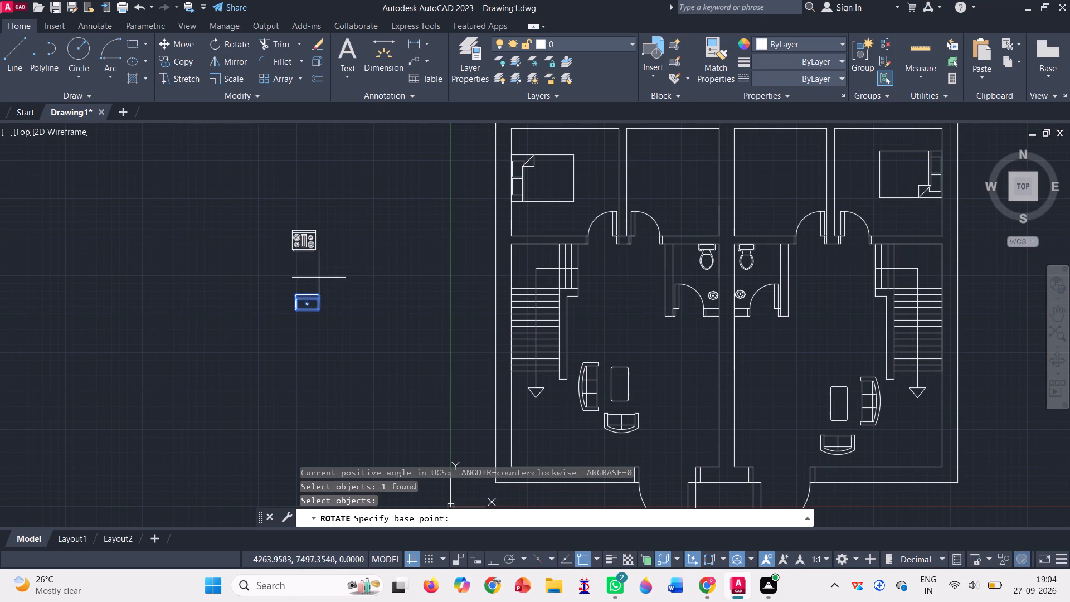
scroll(308, 288, up, 3)
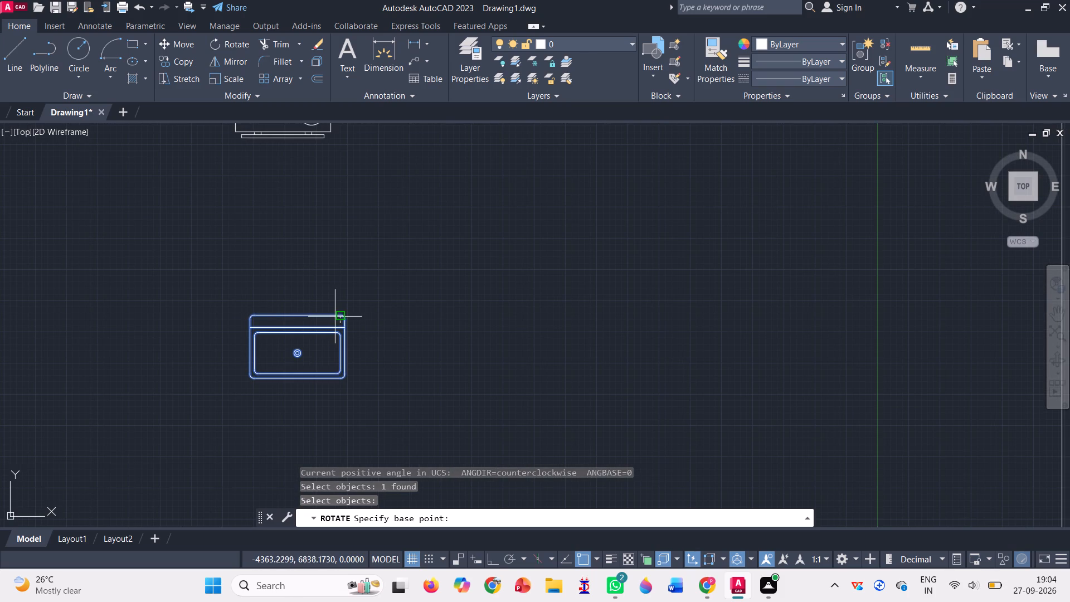
click(337, 316)
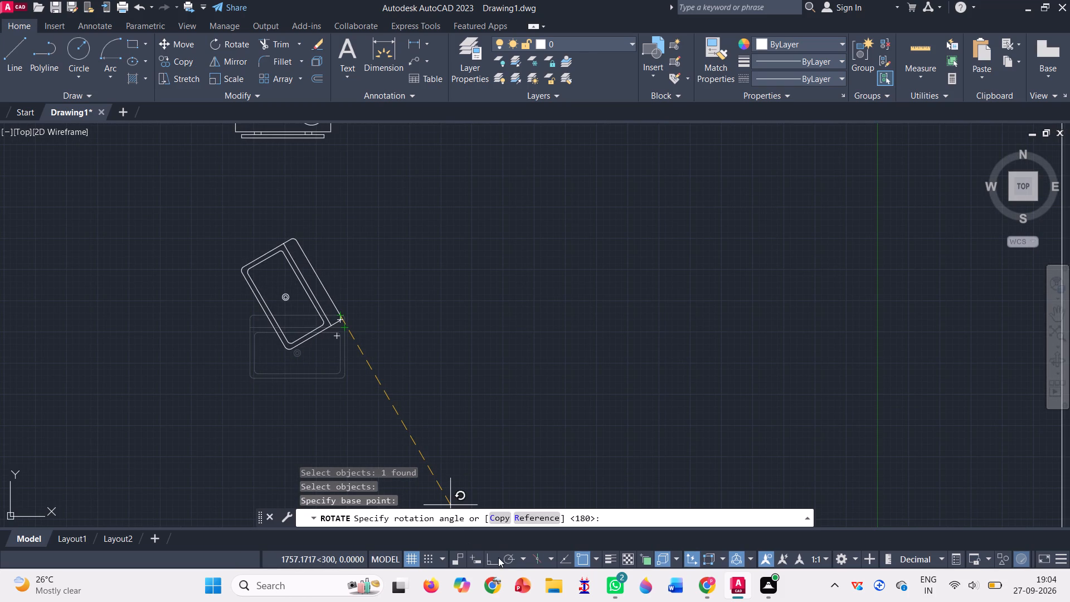
double_click(490, 557)
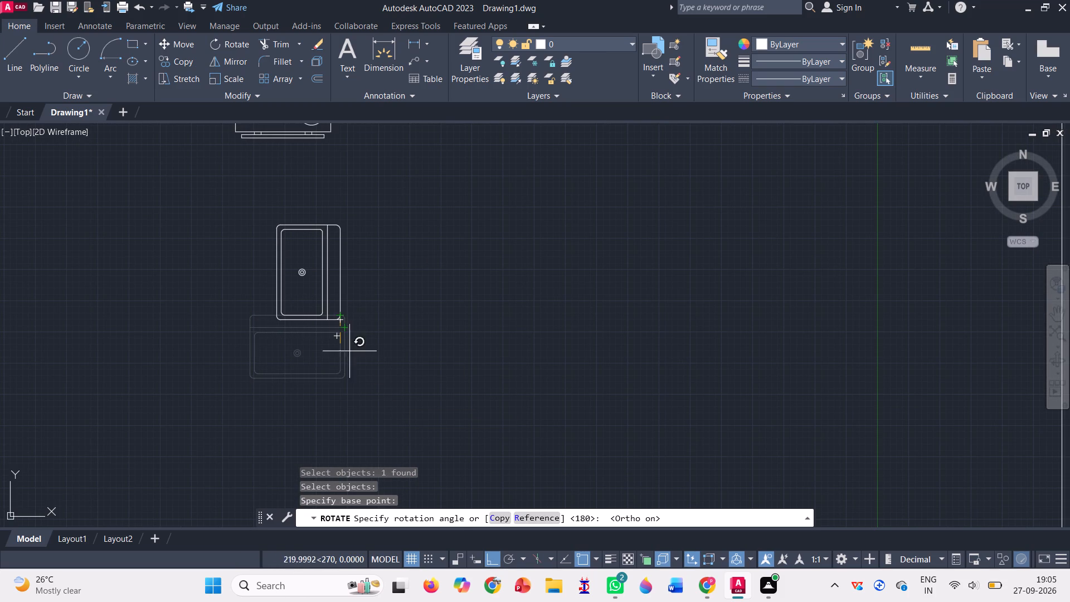
click(352, 354)
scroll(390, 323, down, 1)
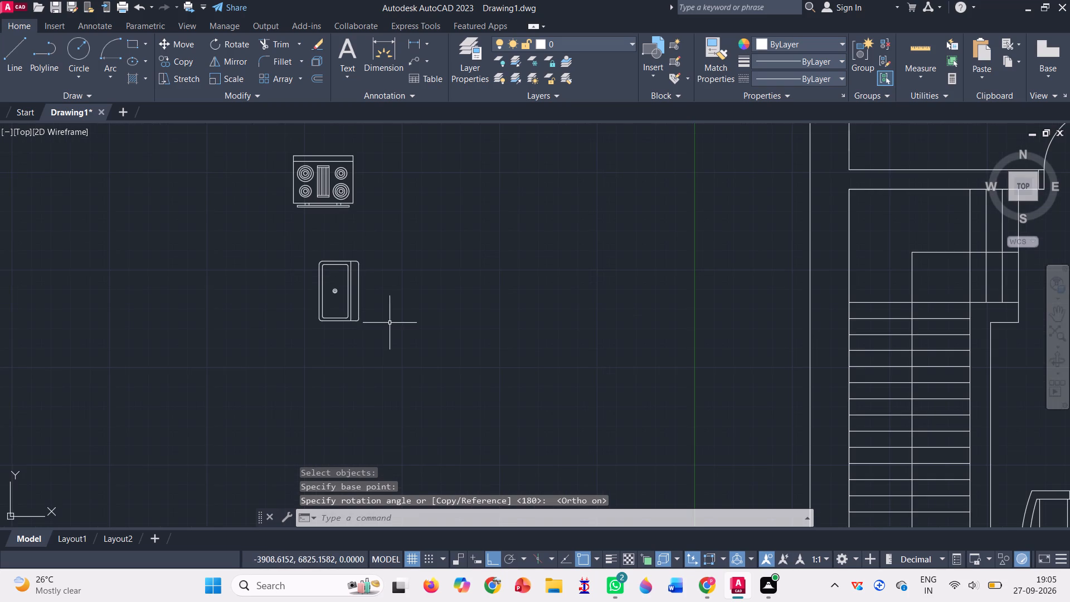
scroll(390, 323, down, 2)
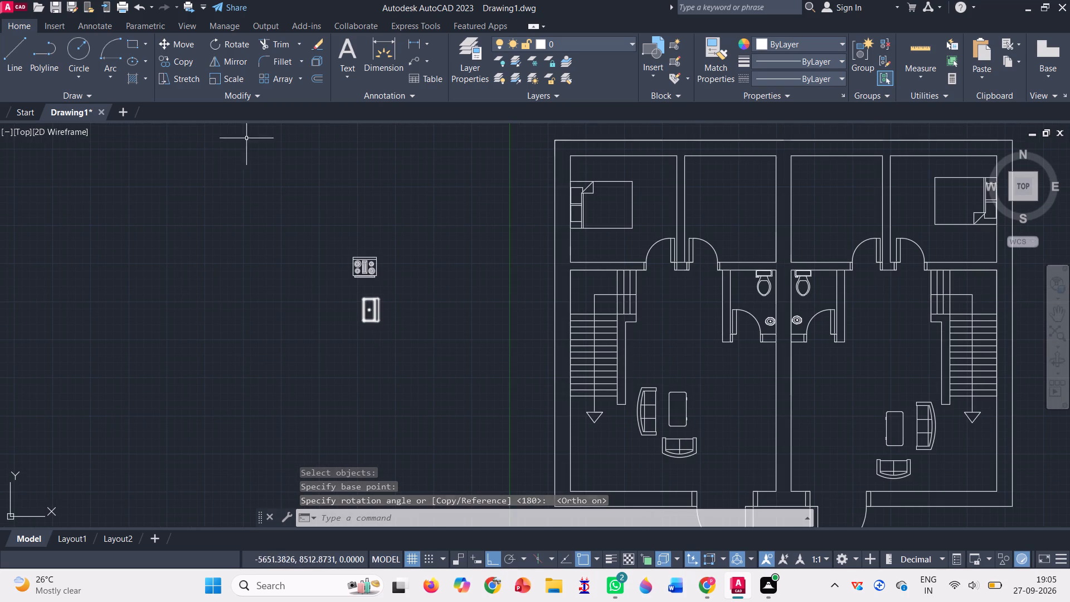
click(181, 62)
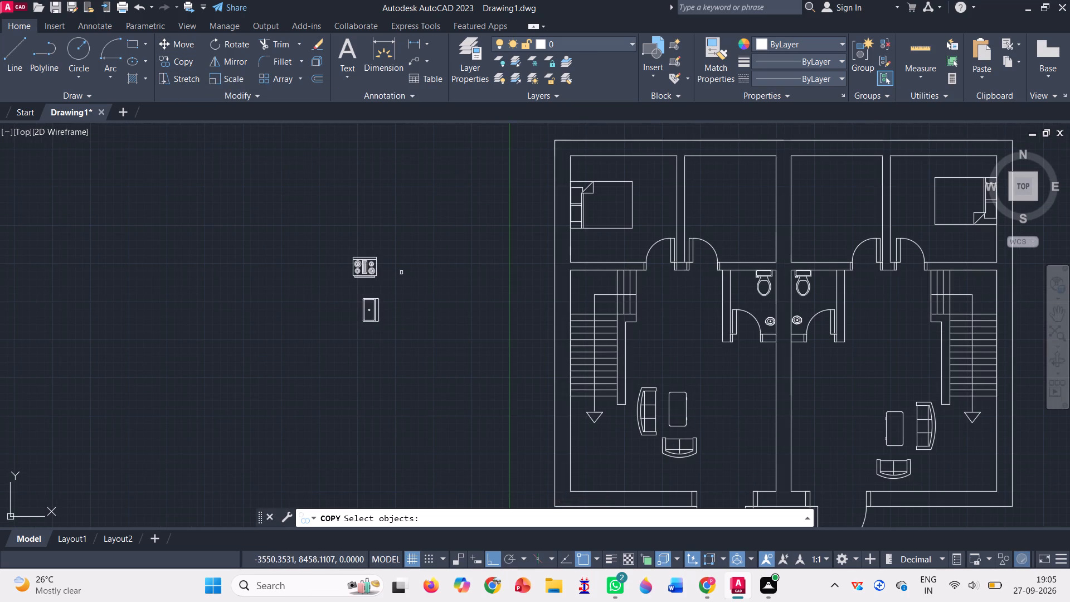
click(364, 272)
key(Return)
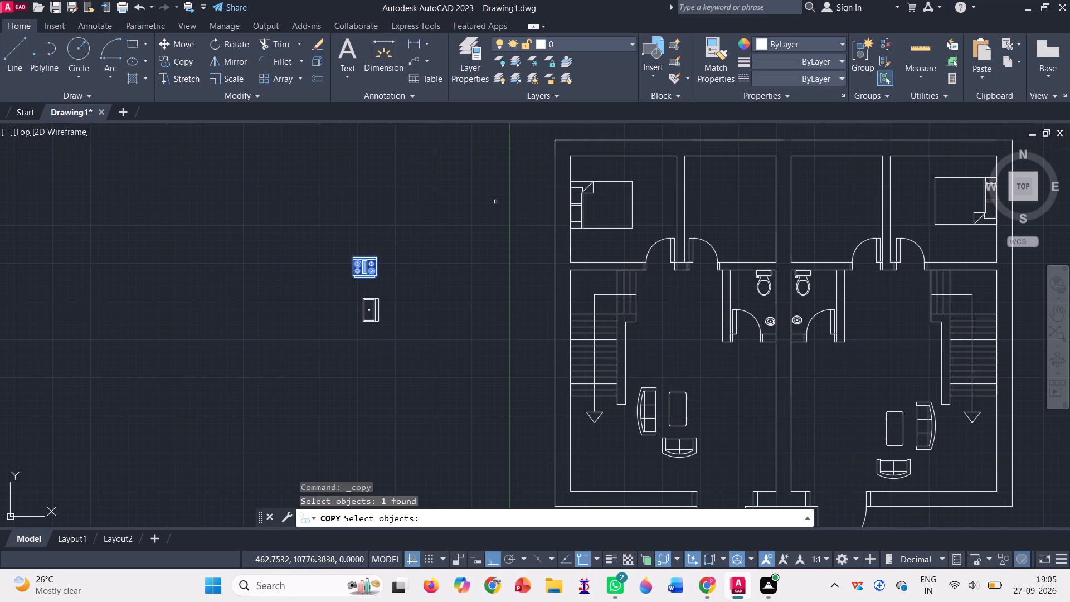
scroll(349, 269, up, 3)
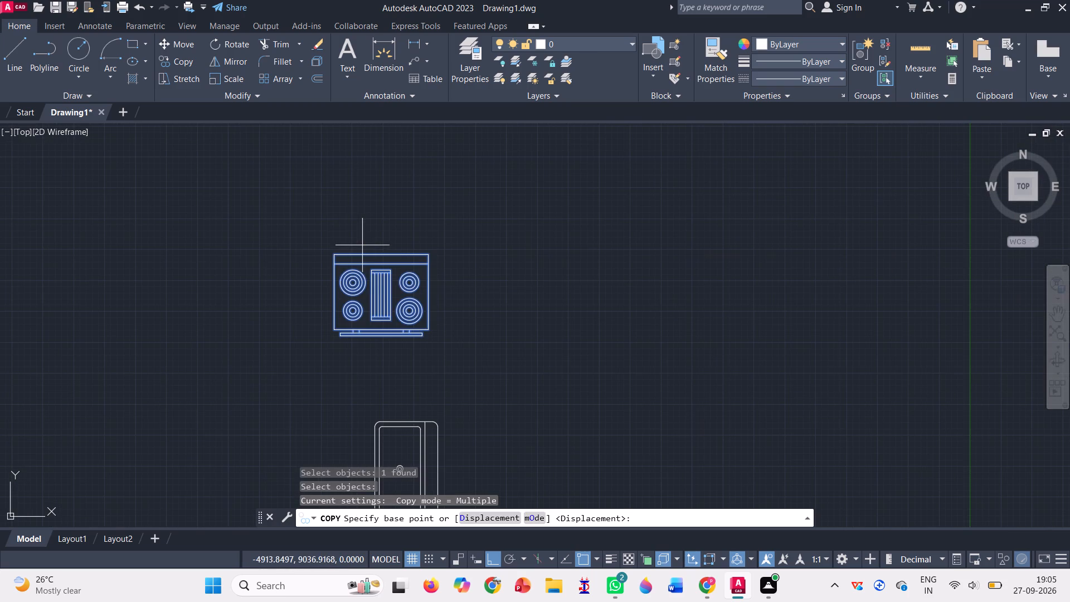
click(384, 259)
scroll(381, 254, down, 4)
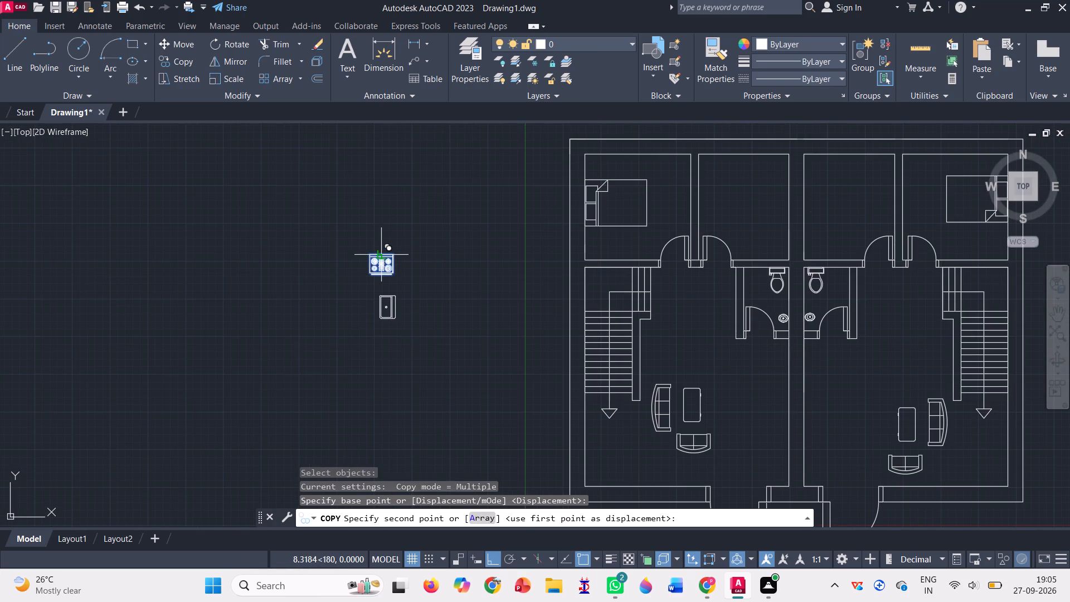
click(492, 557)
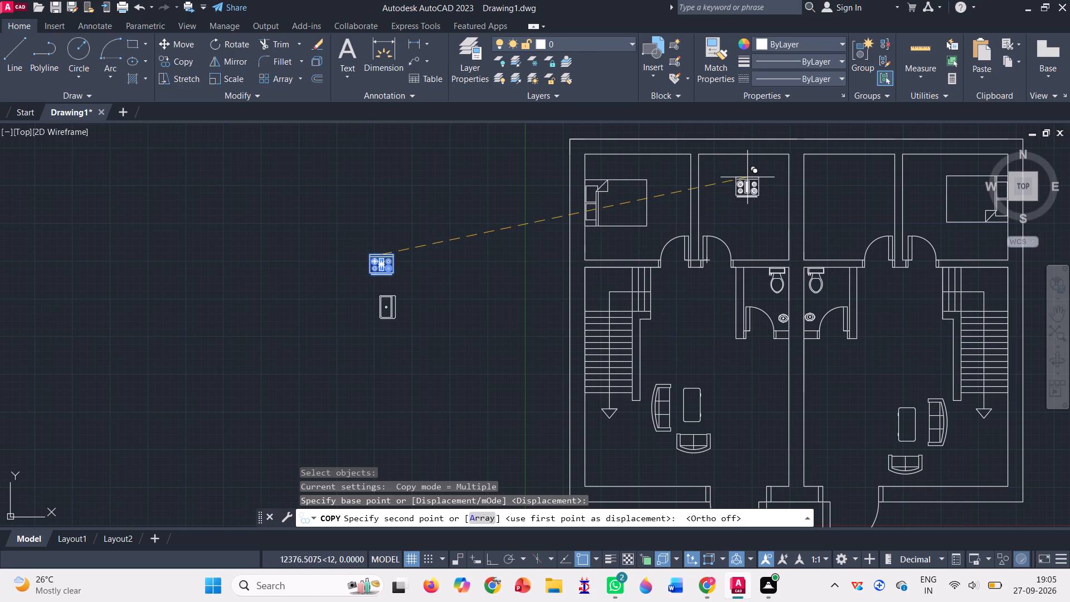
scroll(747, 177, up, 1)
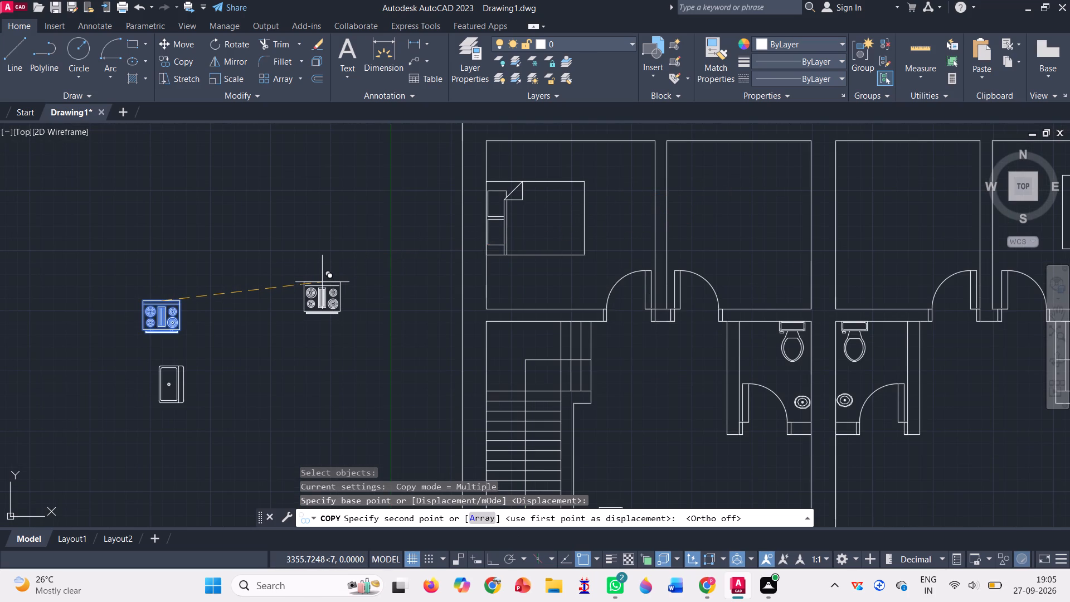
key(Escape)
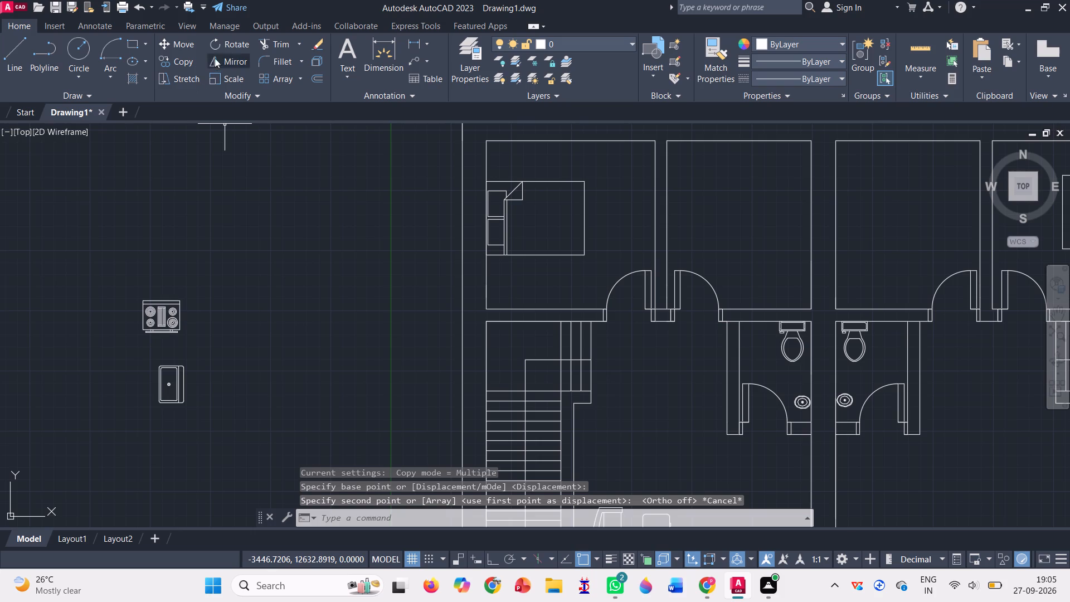
Rotate the stove and the kitchen sink together by 270 degrees about the stove's upper-right corner, with Ortho on.
click(231, 45)
scroll(257, 287, down, 2)
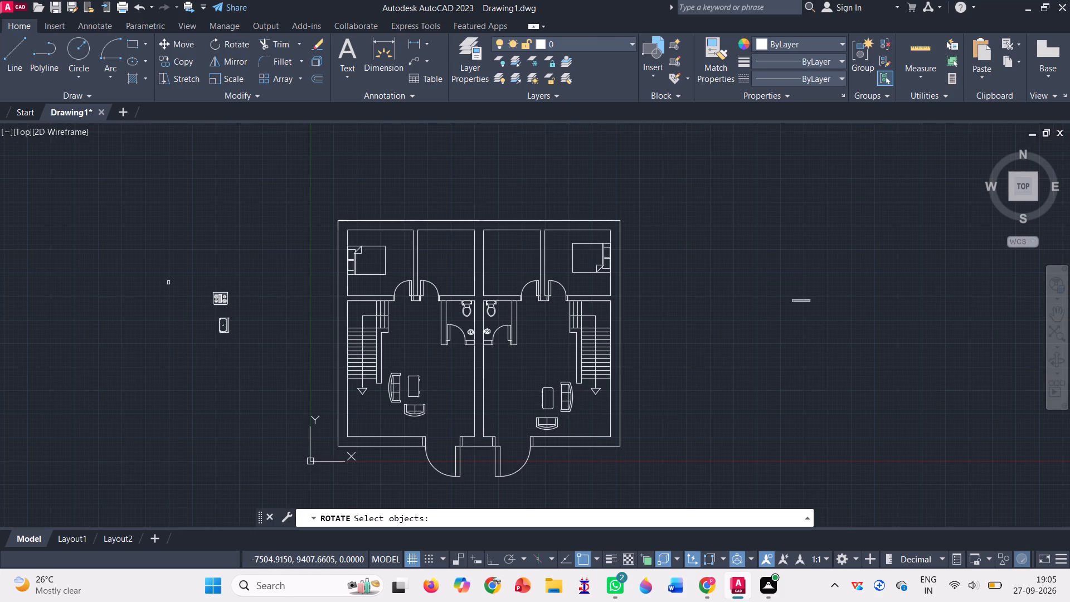
drag(168, 283, 277, 367)
drag(274, 368, 242, 377)
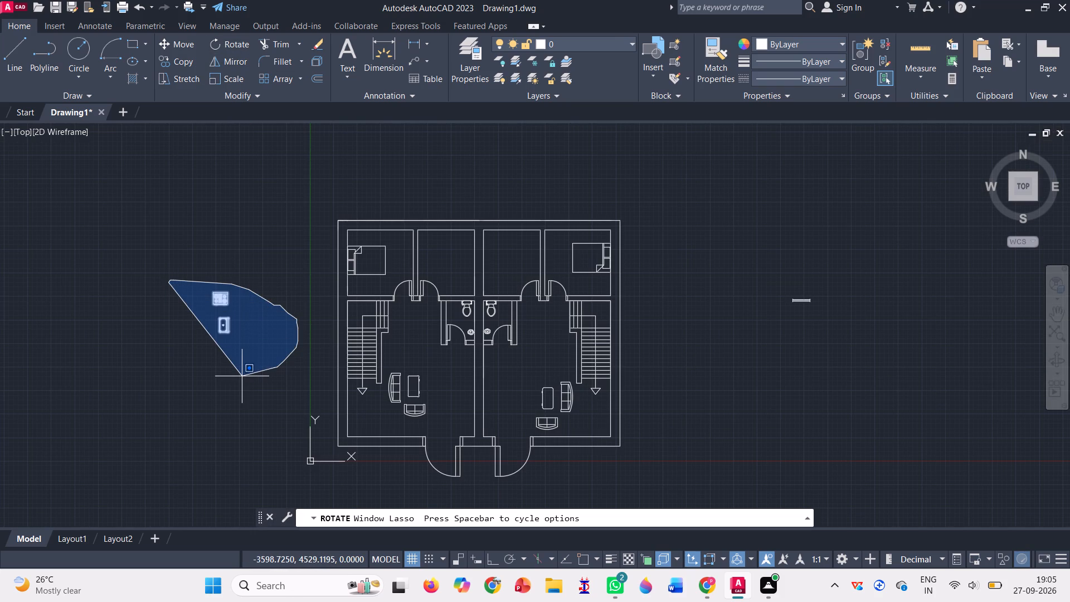
click(226, 377)
key(Return)
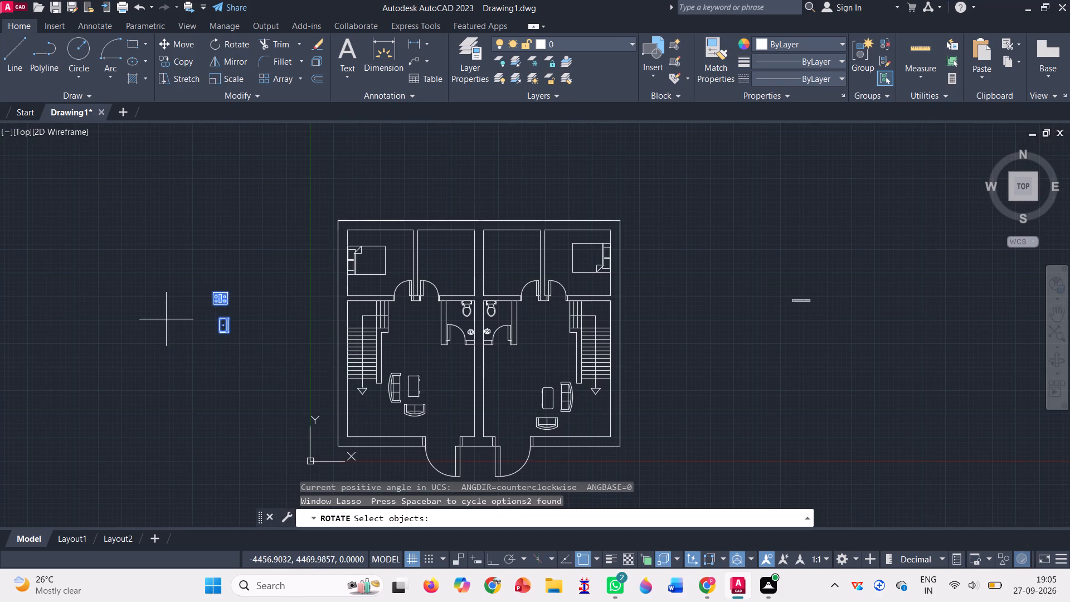
scroll(152, 253, up, 2)
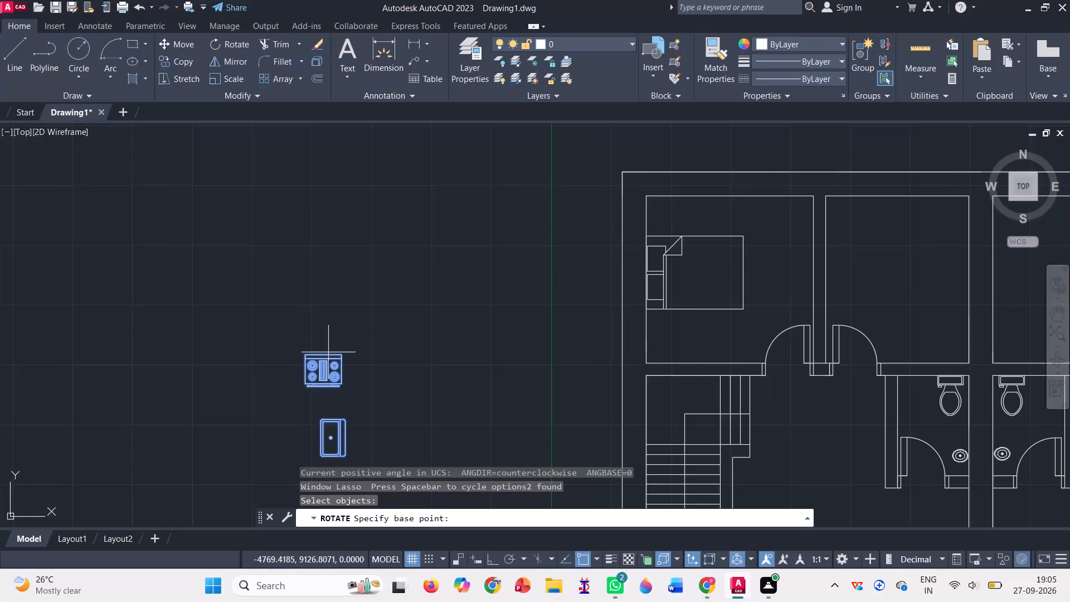
click(342, 356)
scroll(358, 312, down, 1)
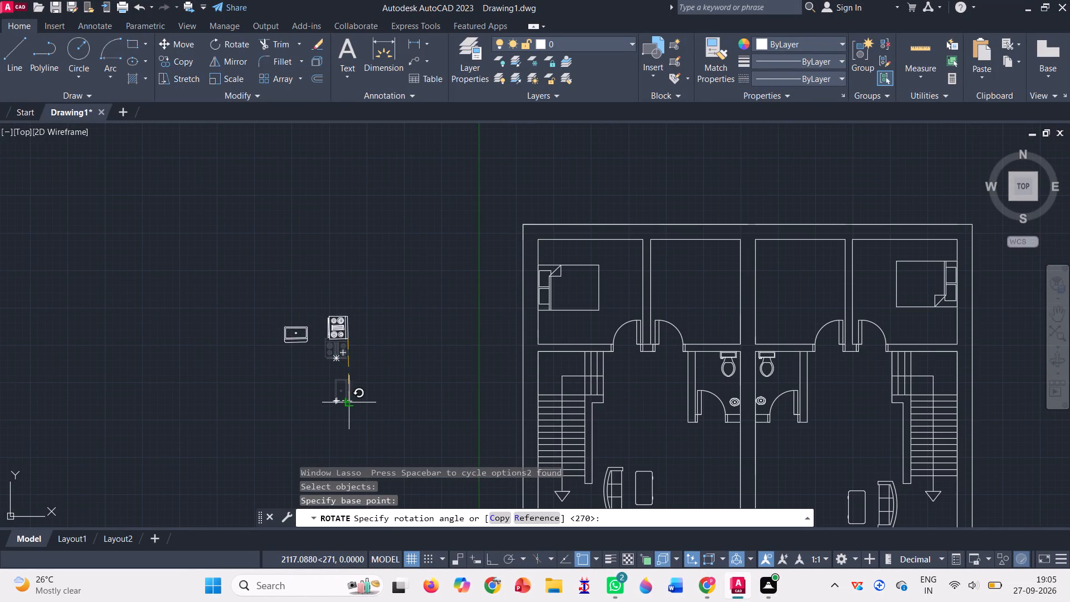
click(487, 561)
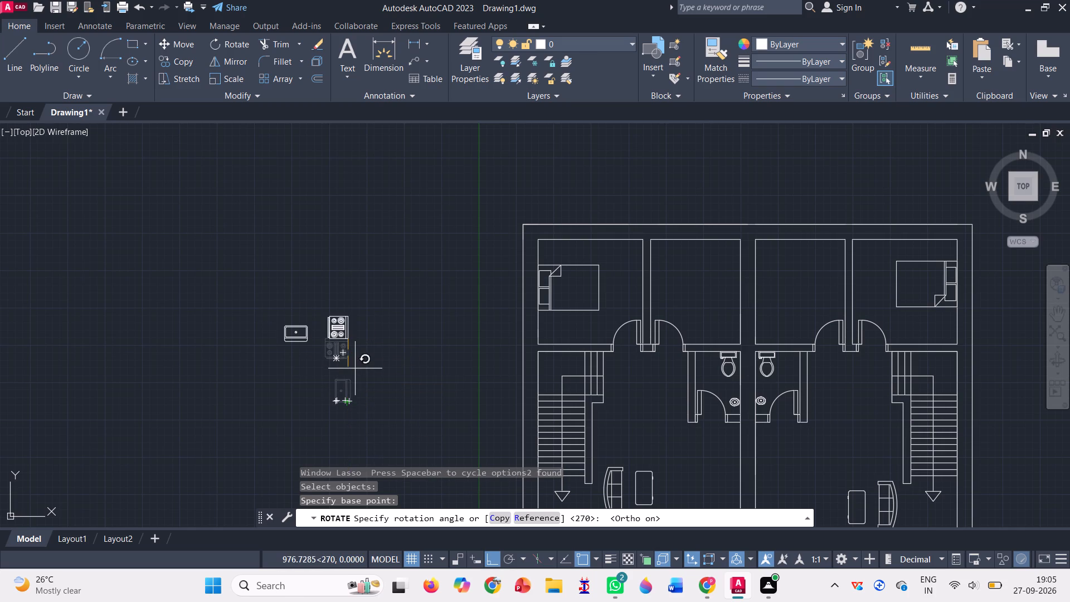
click(355, 368)
Rotate the kitchen sink alone freehand by about 156 degrees around its lower corner nearest the stove.
click(235, 48)
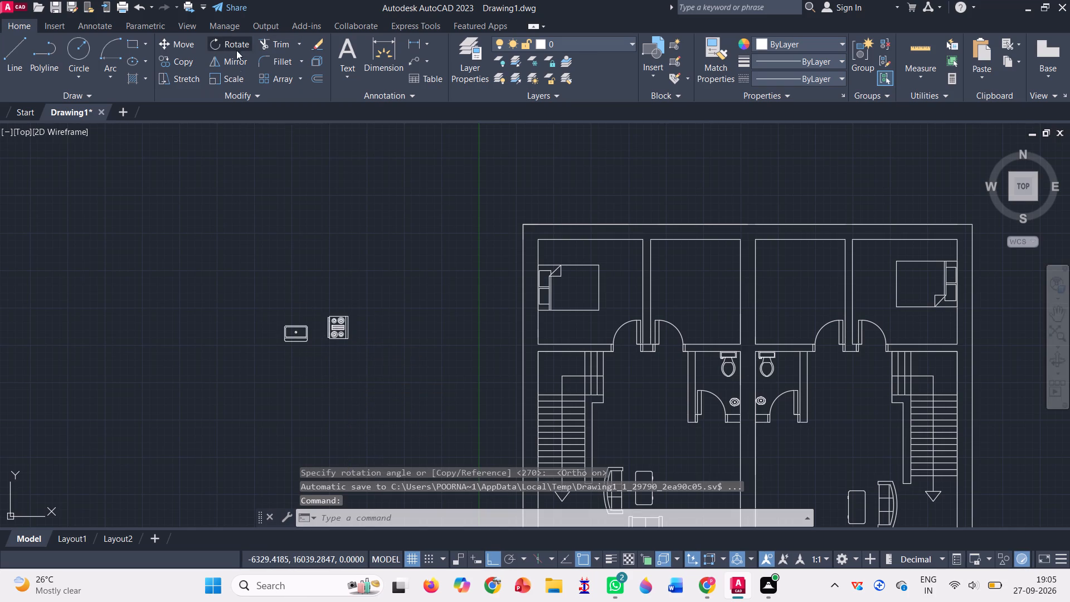
scroll(278, 338, up, 1)
click(309, 341)
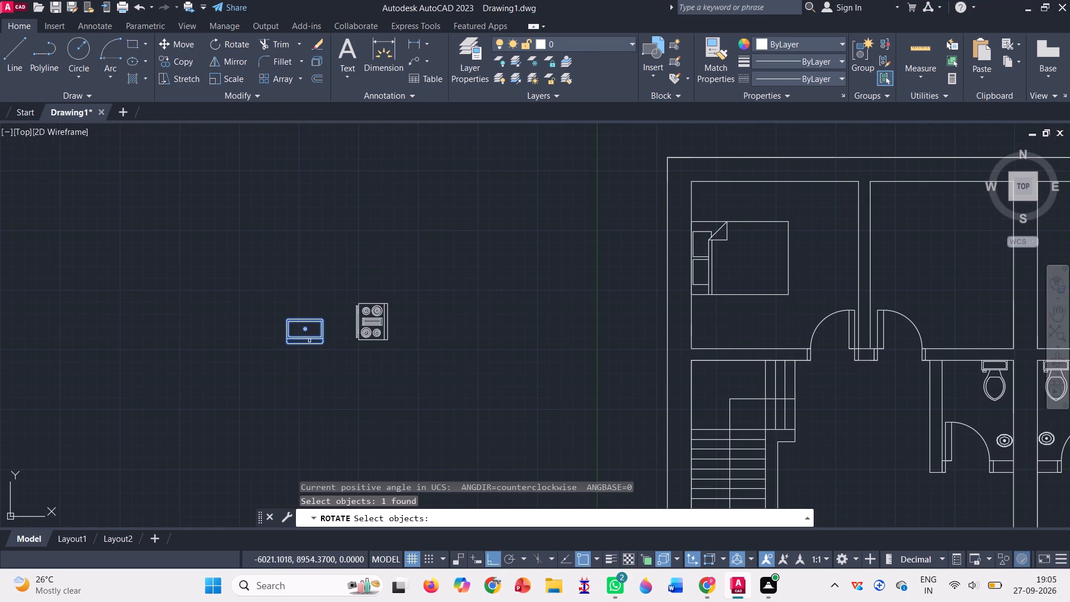
key(Return)
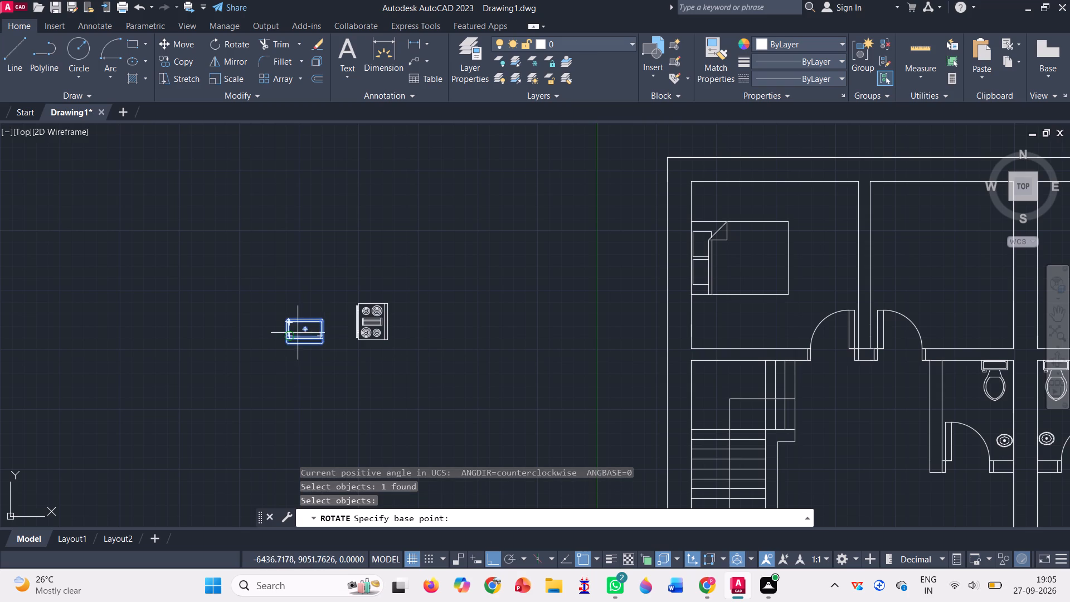
click(320, 346)
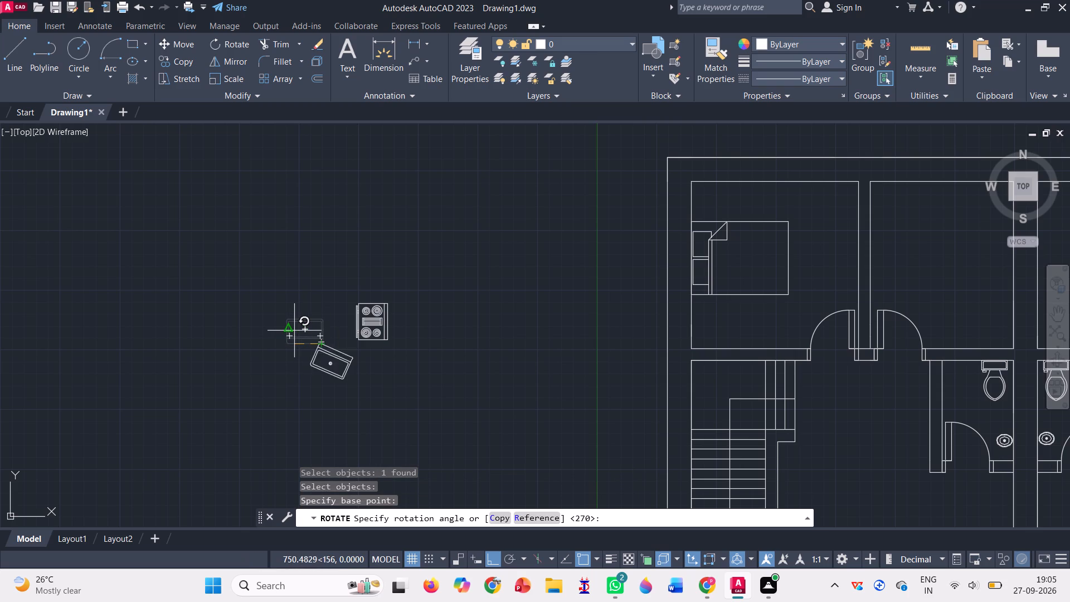
triple_click(294, 331)
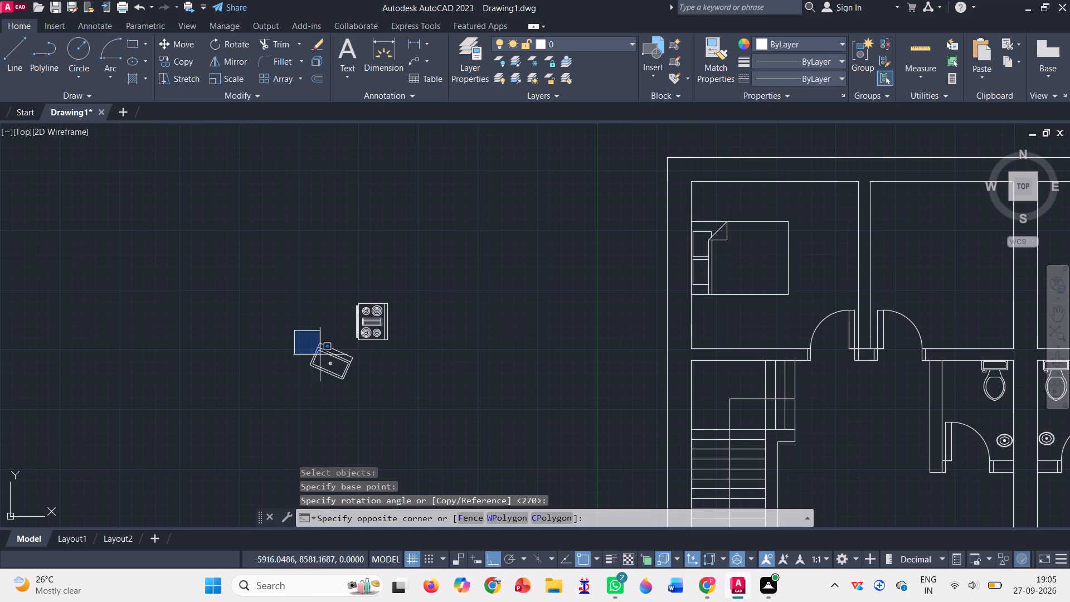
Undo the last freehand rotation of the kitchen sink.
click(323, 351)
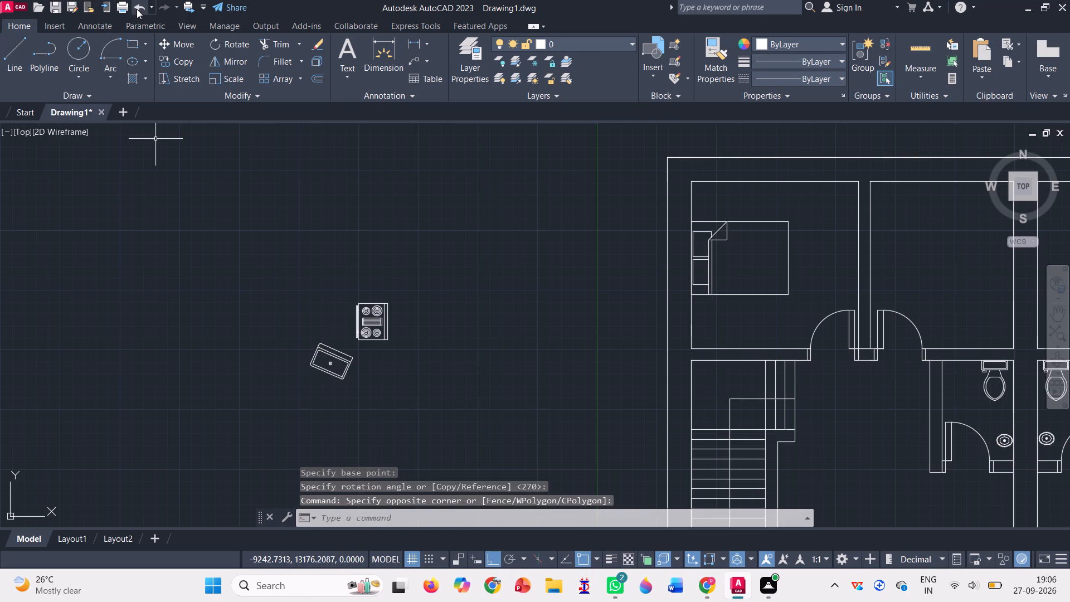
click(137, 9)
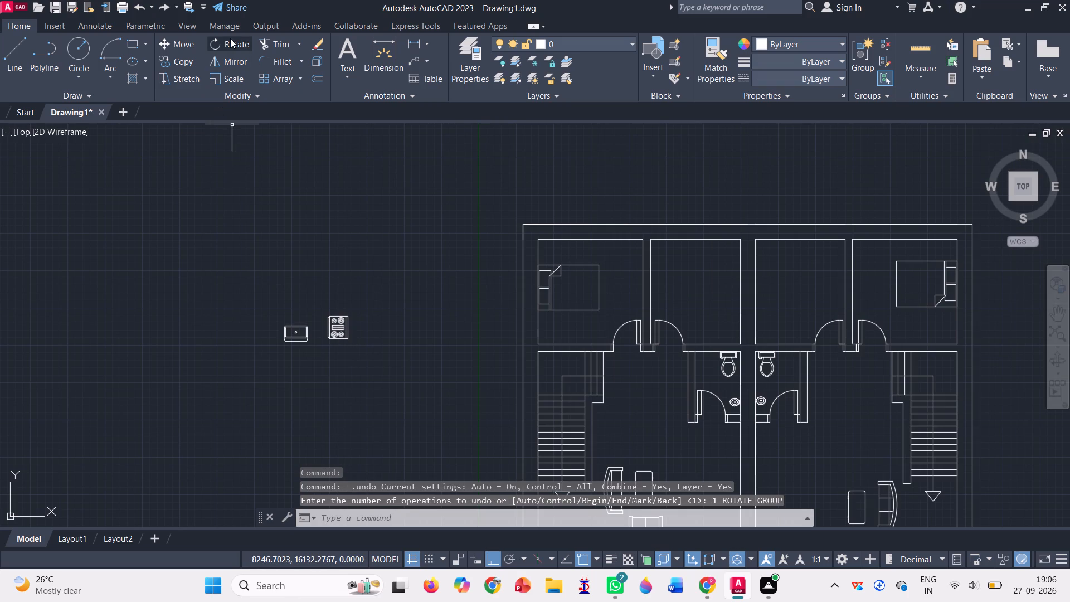
Rotate the kitchen sink outside the plan by 180 degrees about its lower-right corner, with Ortho on.
click(230, 38)
scroll(294, 327, up, 4)
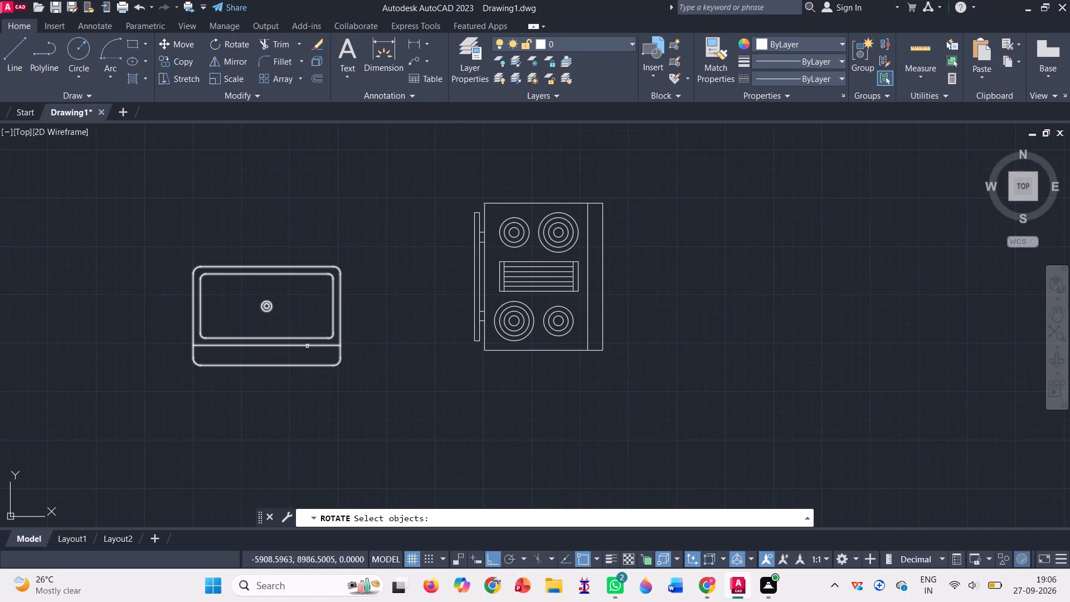
click(317, 338)
key(Return)
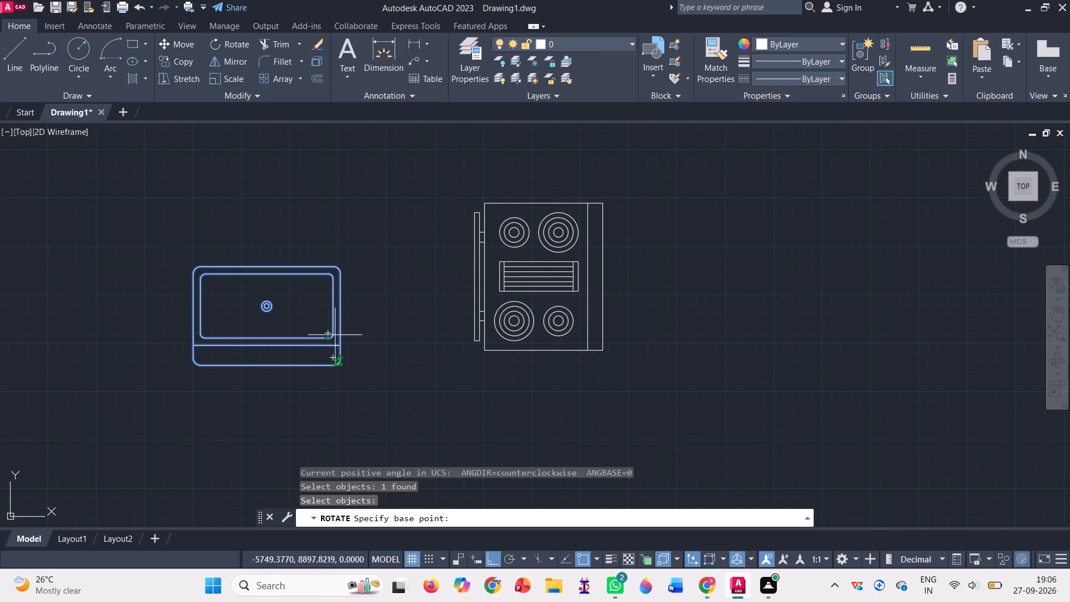
double_click(339, 368)
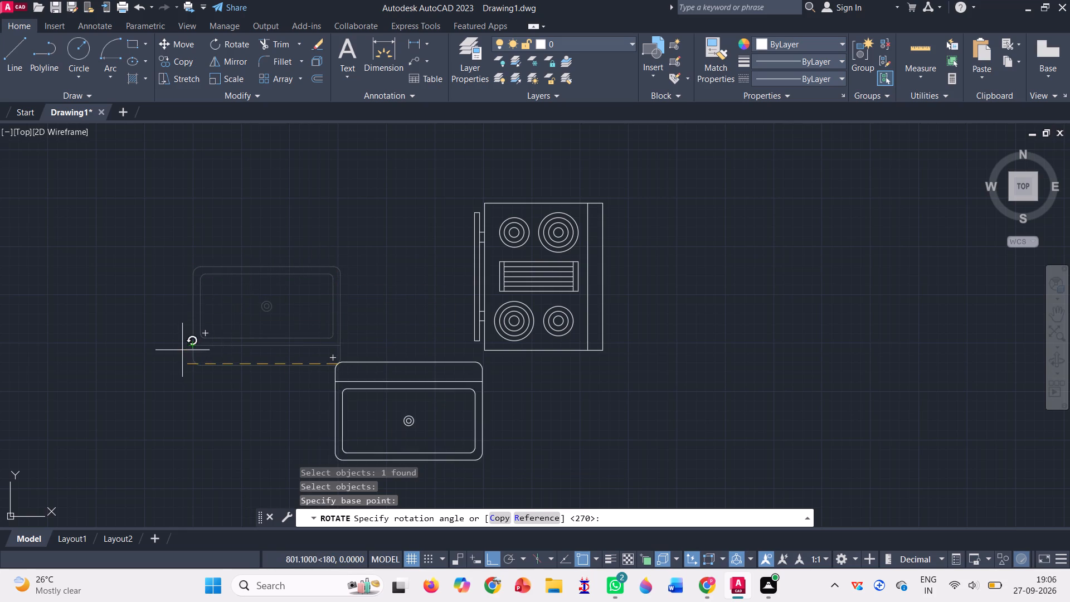
click(137, 383)
Copy the stove twice onto the shared wall between the two units' kitchens, with Ortho off.
scroll(153, 332, down, 2)
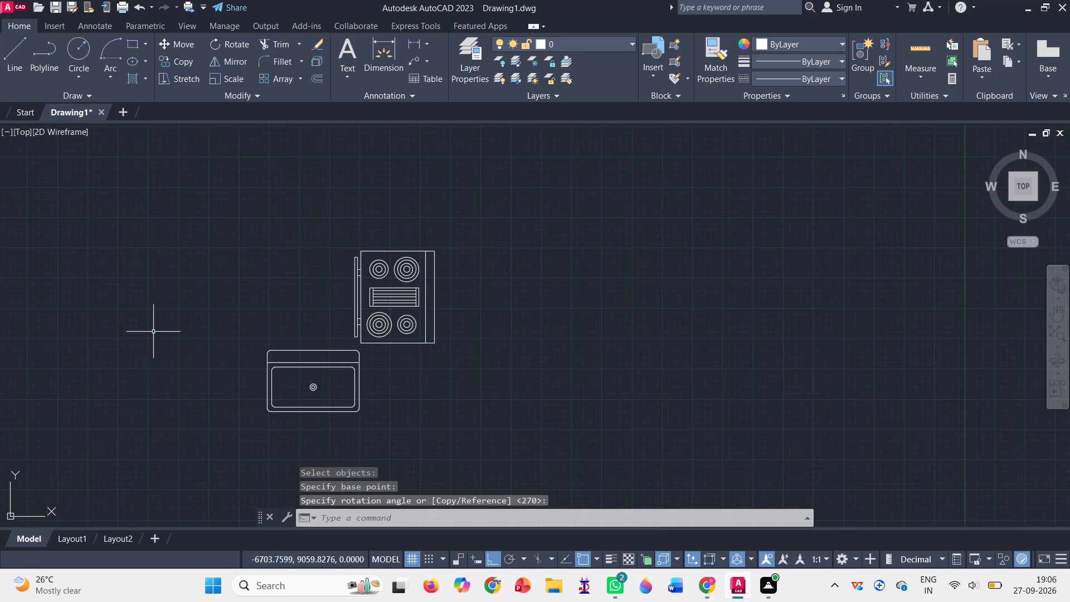
click(182, 59)
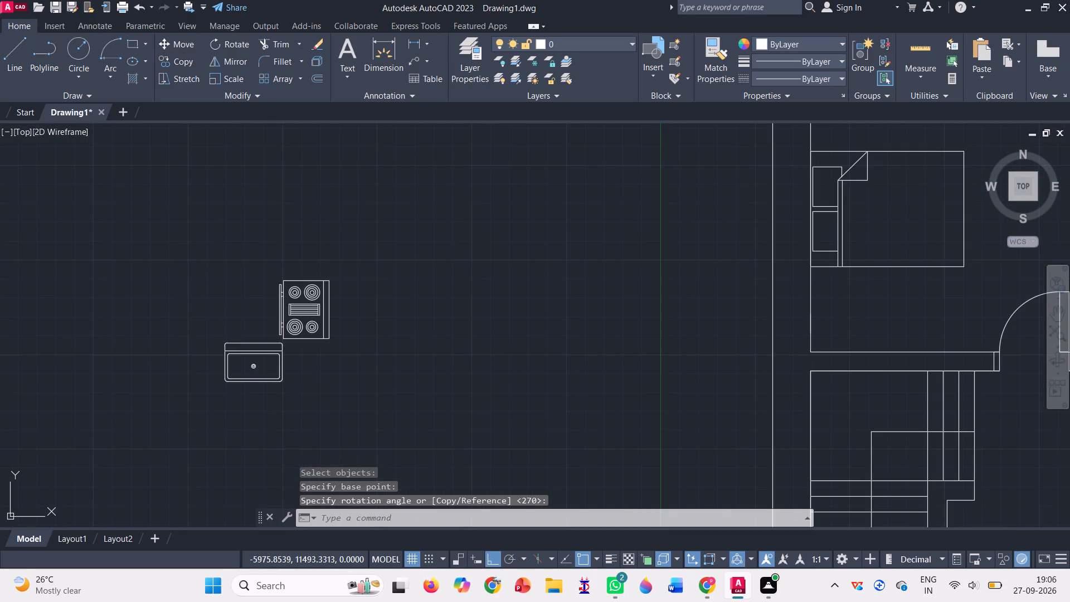
scroll(198, 279, down, 2)
click(232, 292)
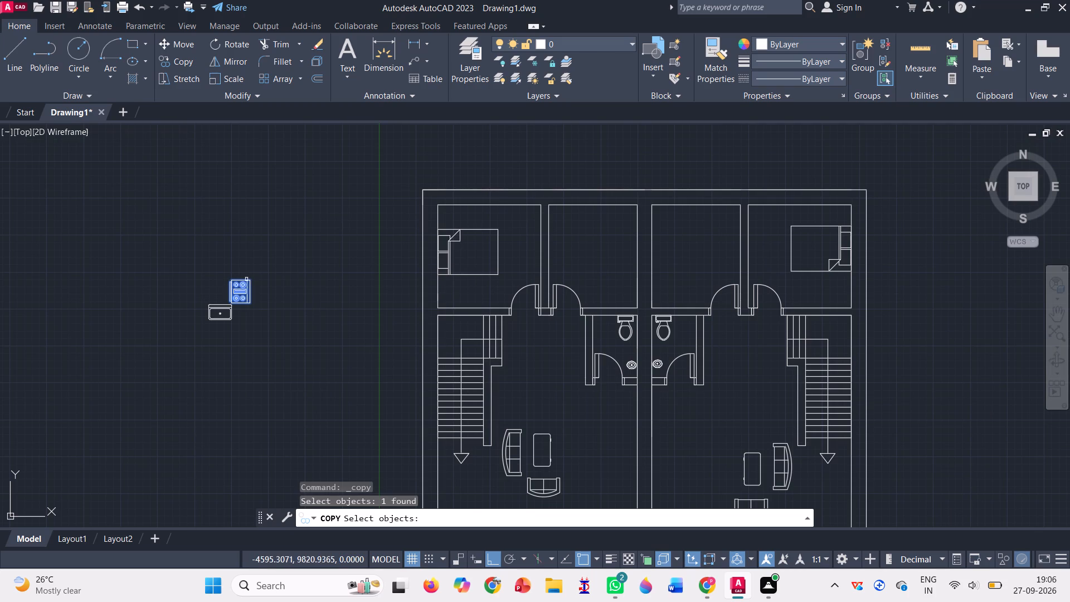
key(Return)
click(245, 287)
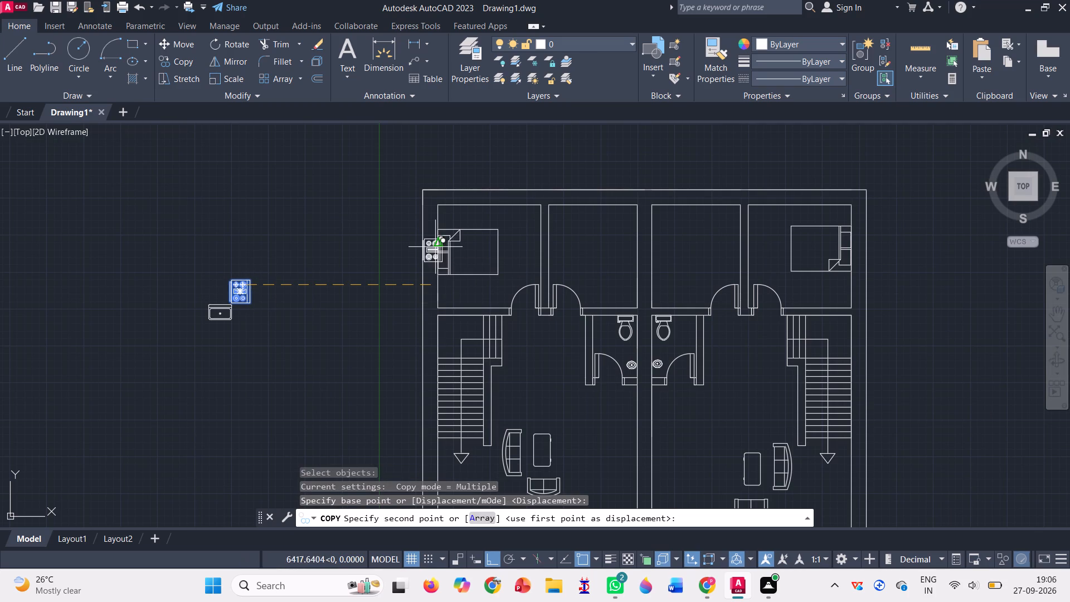
click(488, 554)
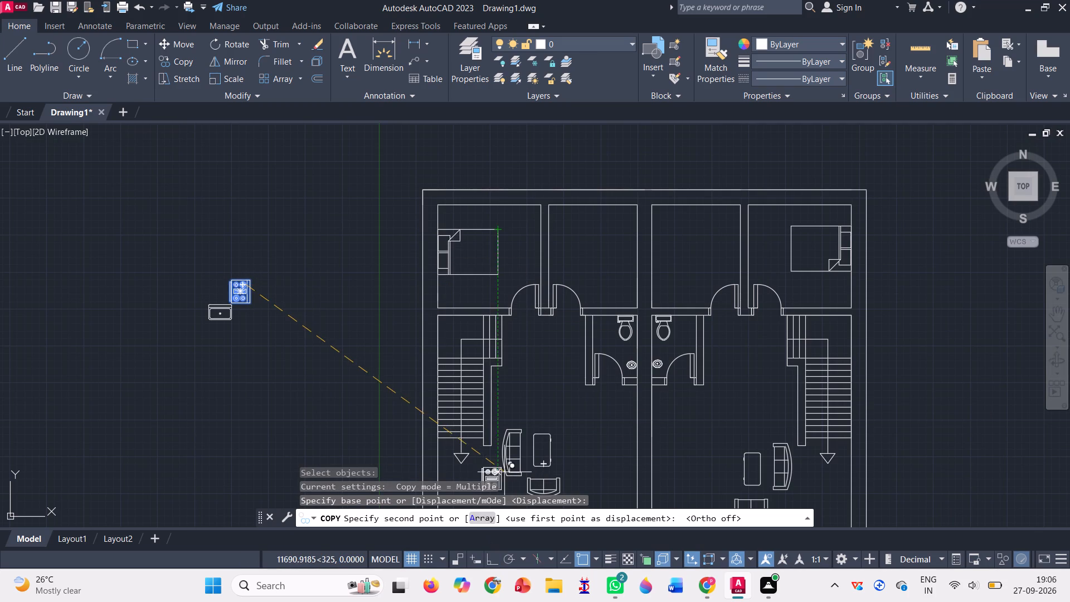
scroll(625, 253, up, 1)
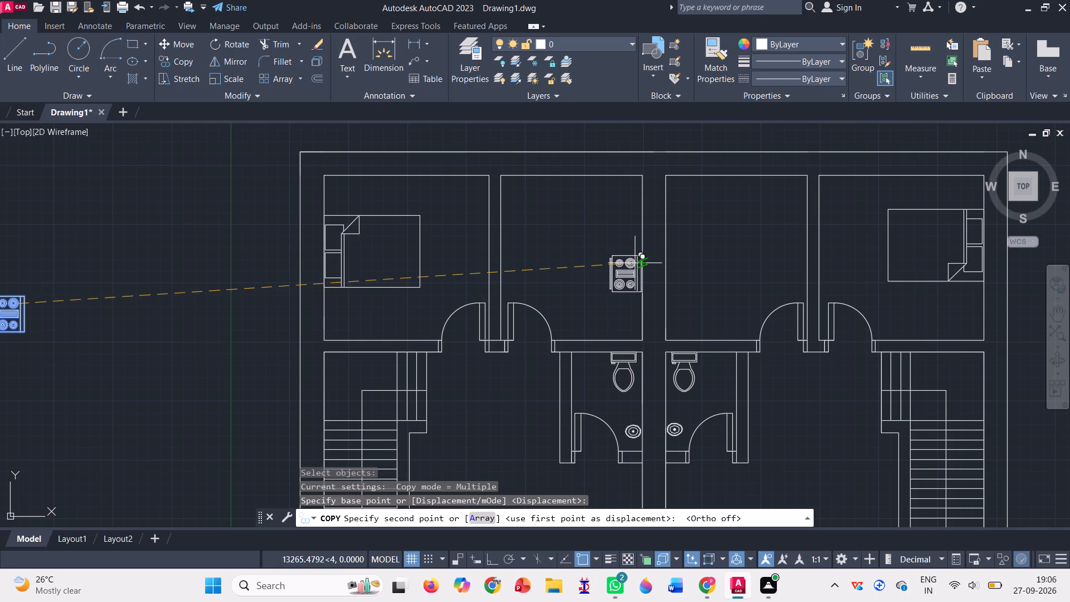
click(635, 257)
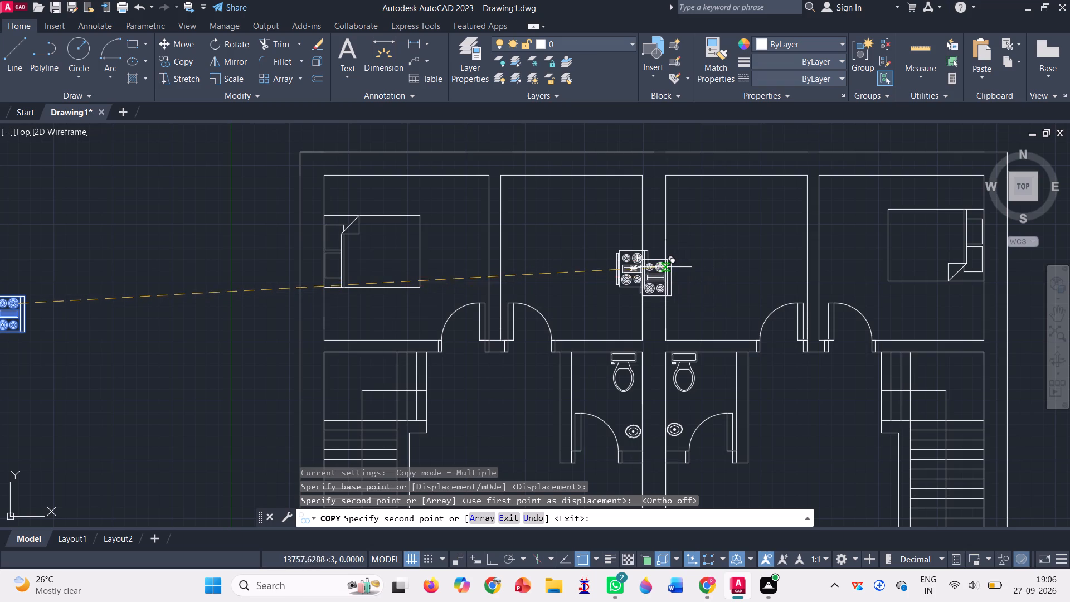
scroll(661, 261, up, 6)
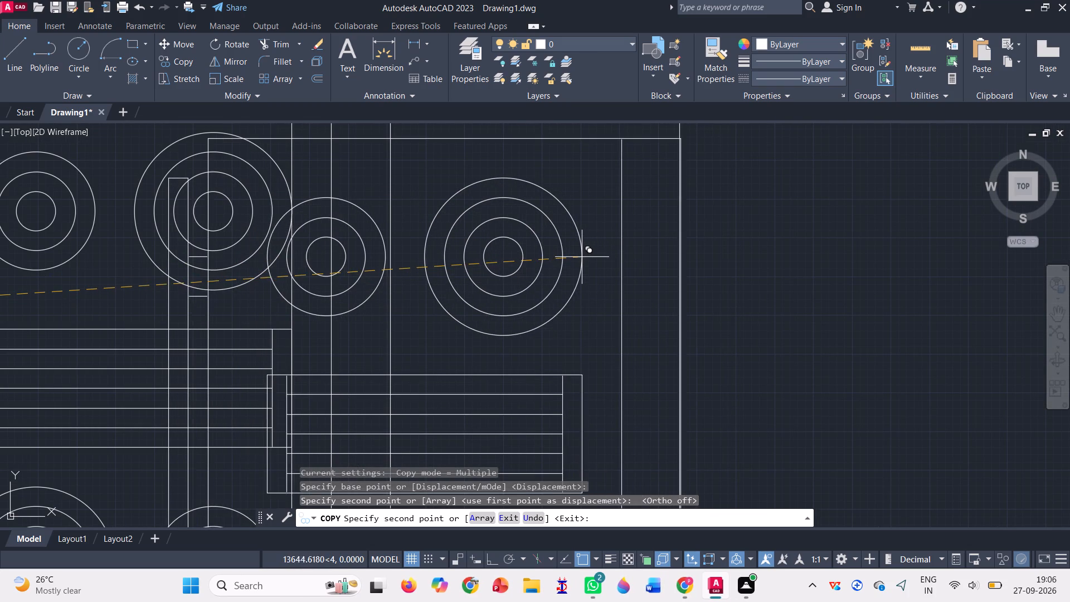
click(580, 257)
scroll(581, 256, down, 4)
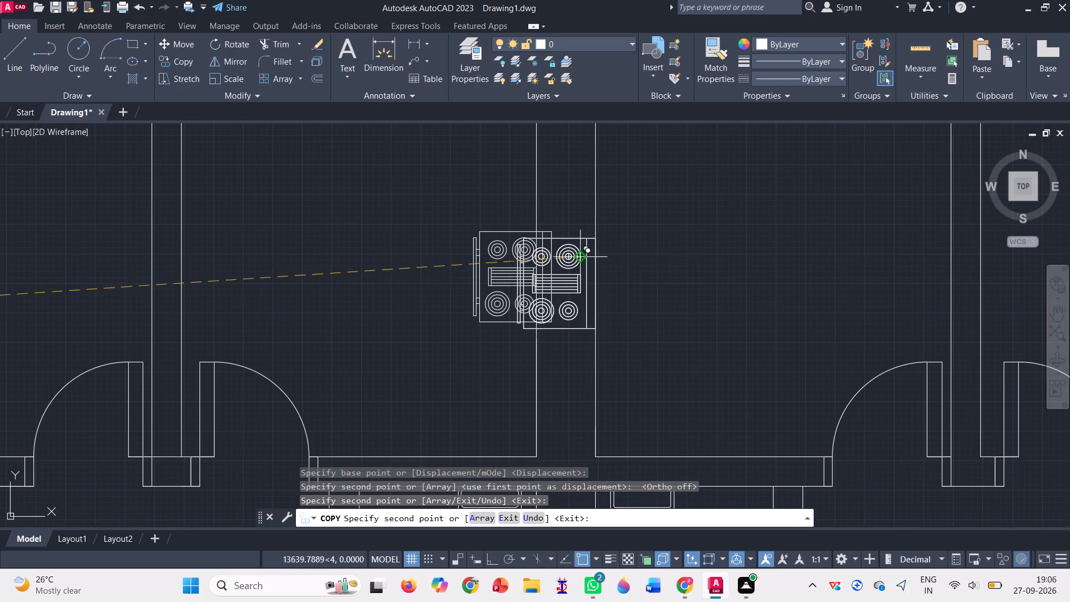
key(Escape)
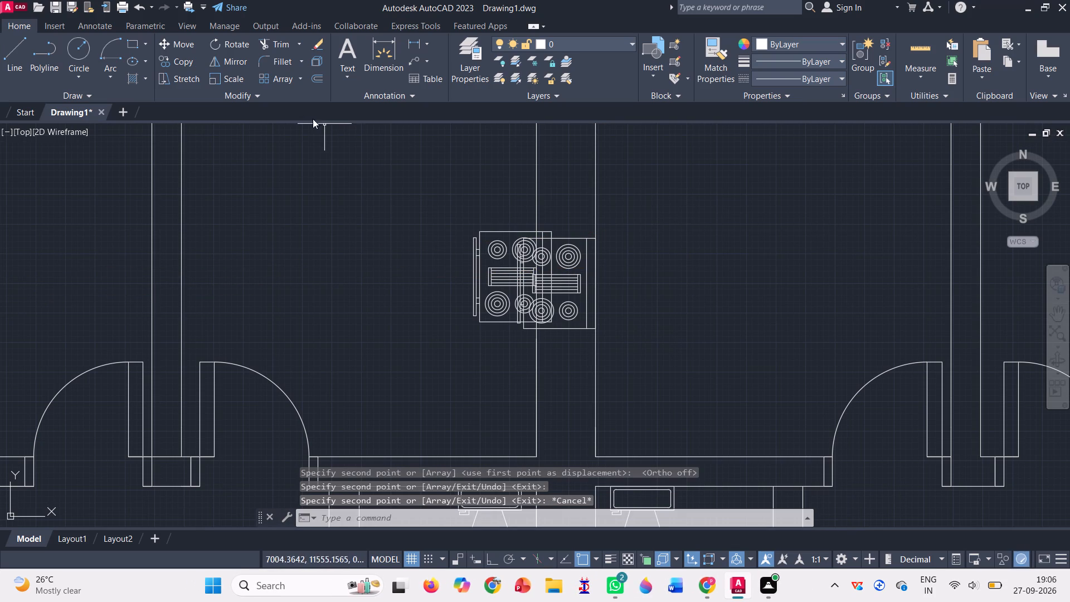
Rotate the stove copy nearer the right-hand kitchen by about 180 degrees about its upper-right corner so it sits inside that kitchen.
click(237, 46)
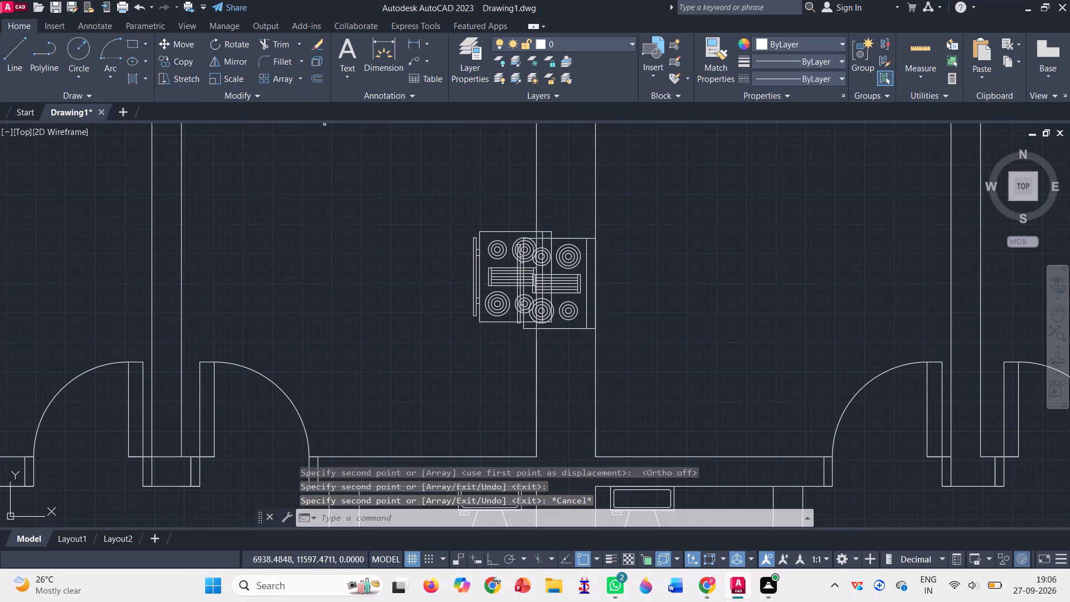
click(572, 282)
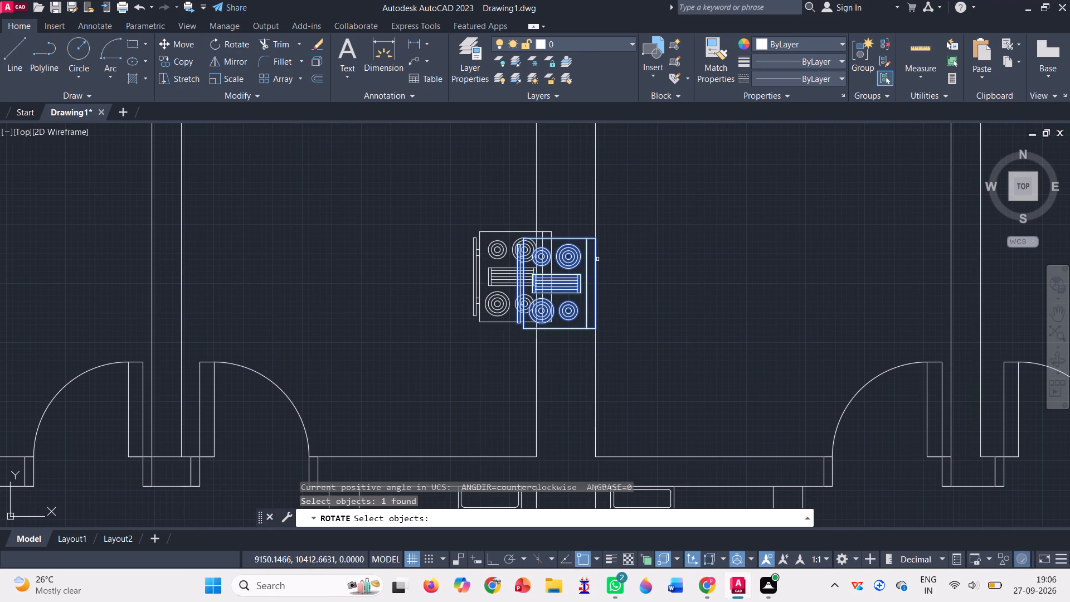
key(Return)
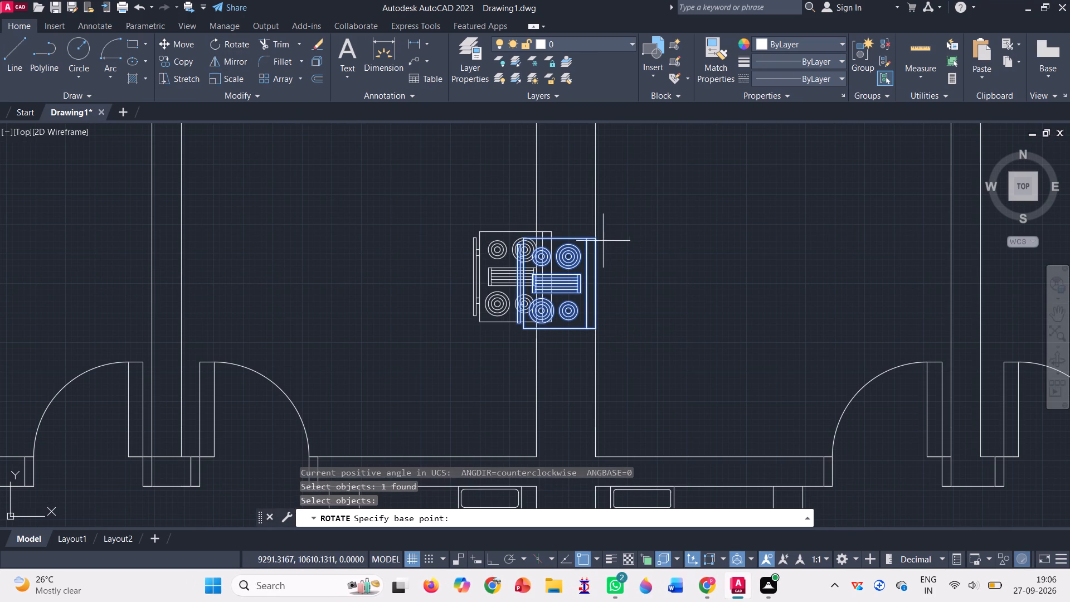
click(592, 239)
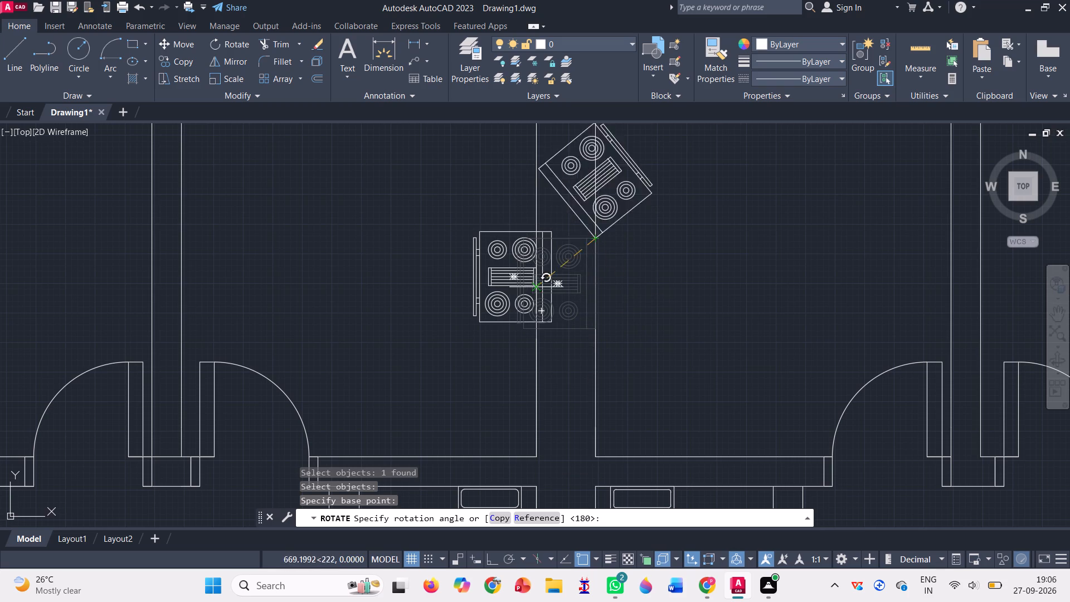
click(562, 239)
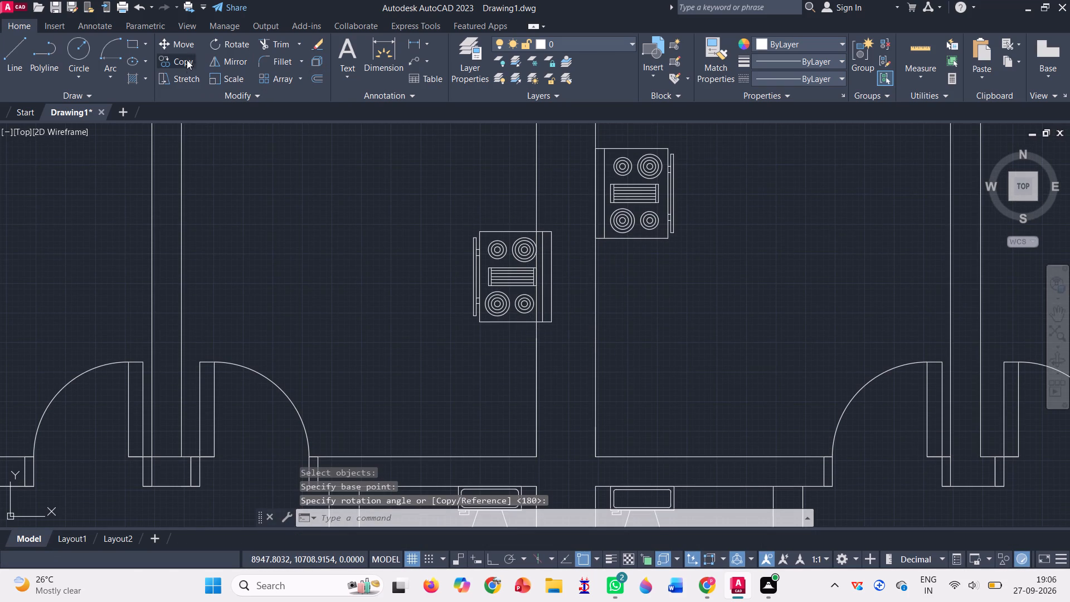
Move the left-hand kitchen's stove by its upper-right corner so its back sits flush against the shared wall.
click(189, 46)
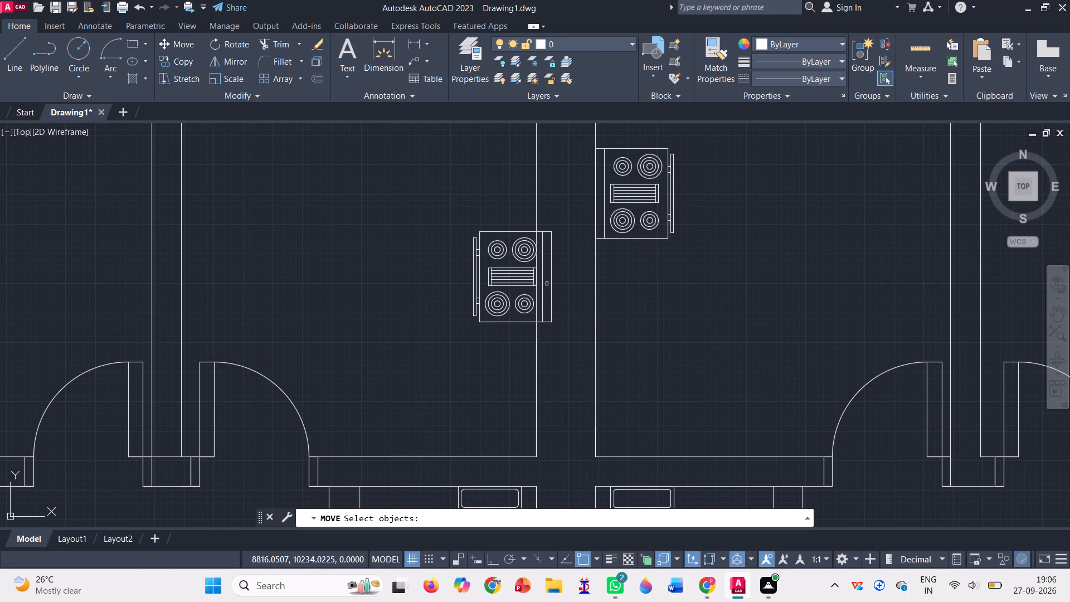
double_click(549, 280)
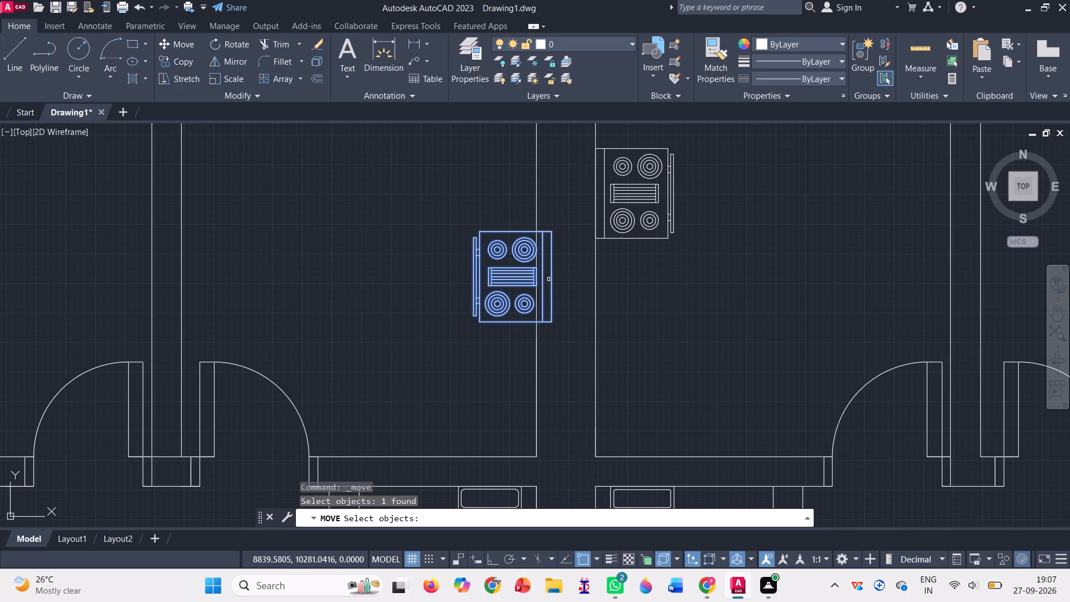
key(Return)
click(551, 233)
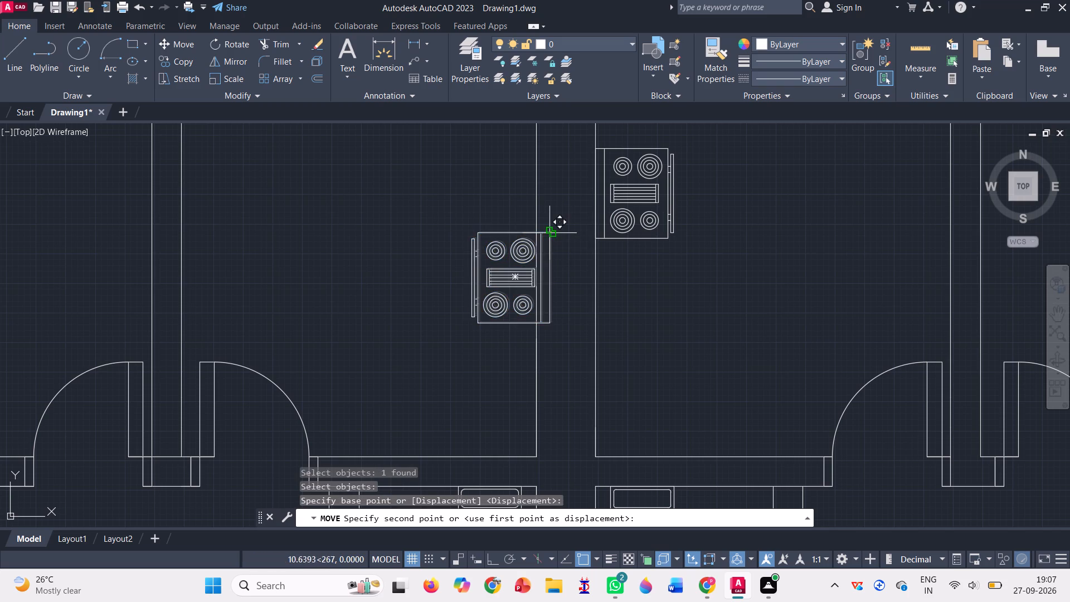
click(533, 233)
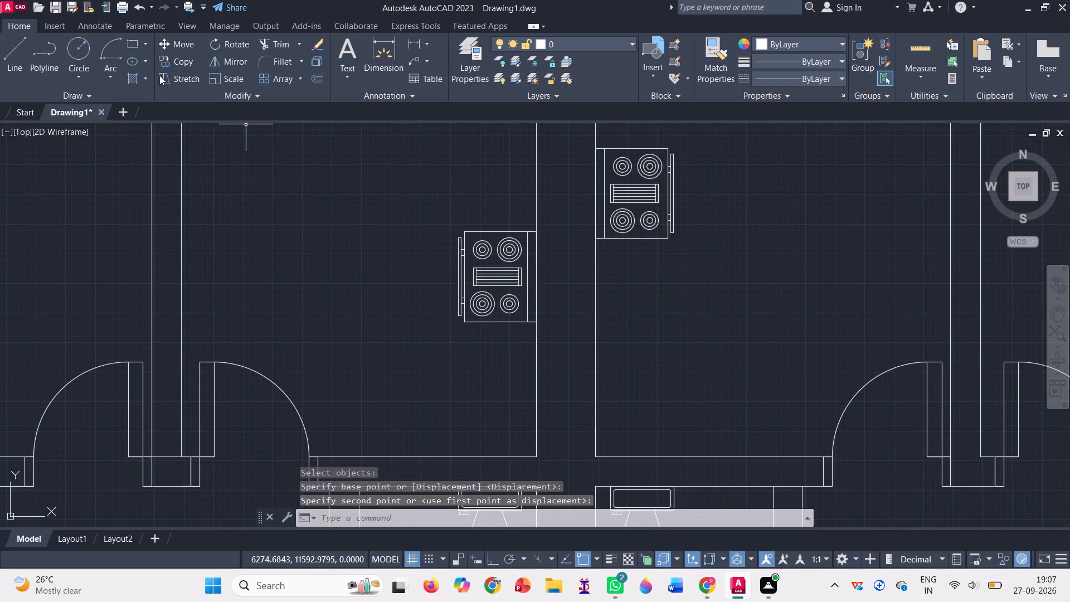
Move the right-hand kitchen's stove about 699 units down along the shared wall, roughly level with the left-hand kitchen's stove.
click(178, 47)
click(631, 188)
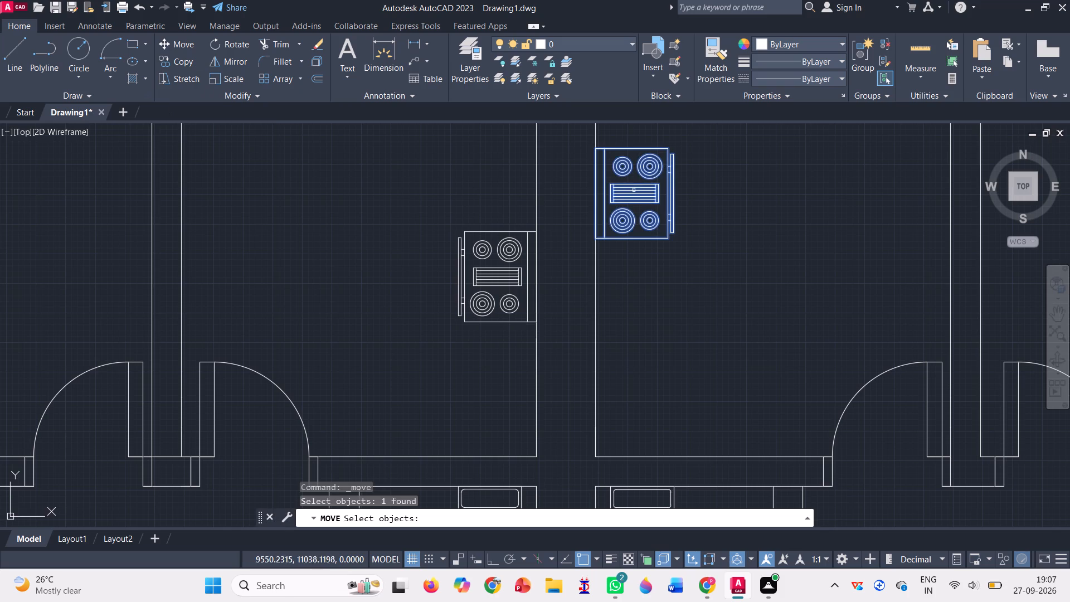
key(Return)
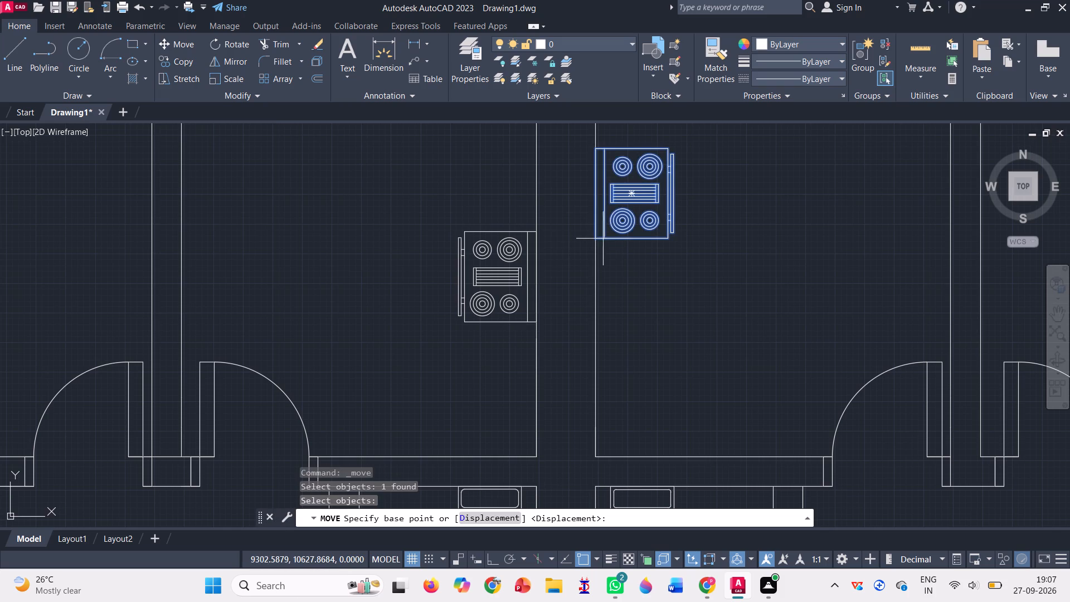
click(593, 242)
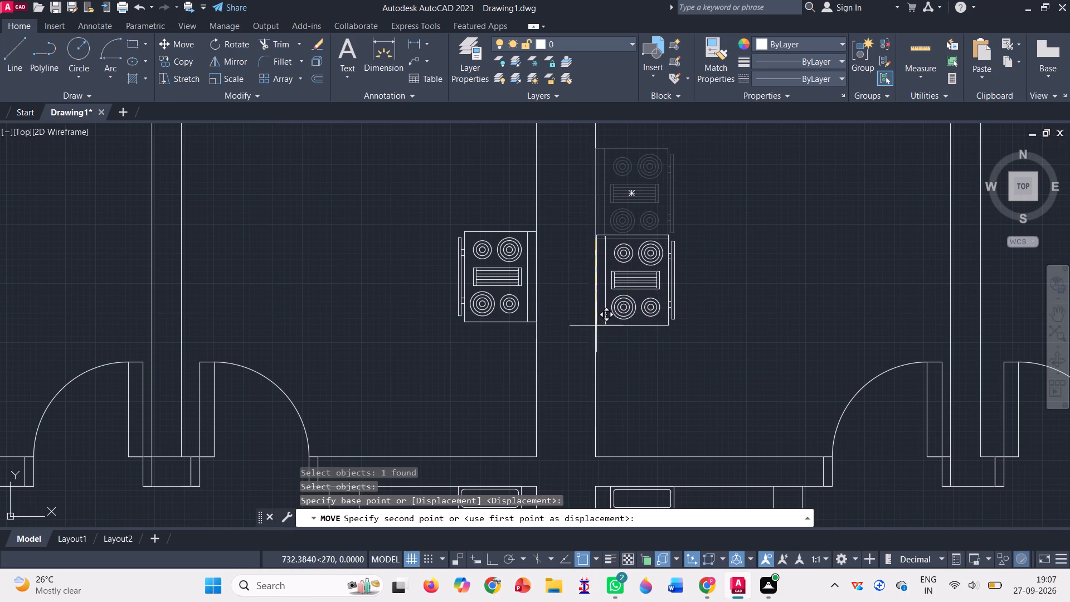
scroll(595, 329, up, 3)
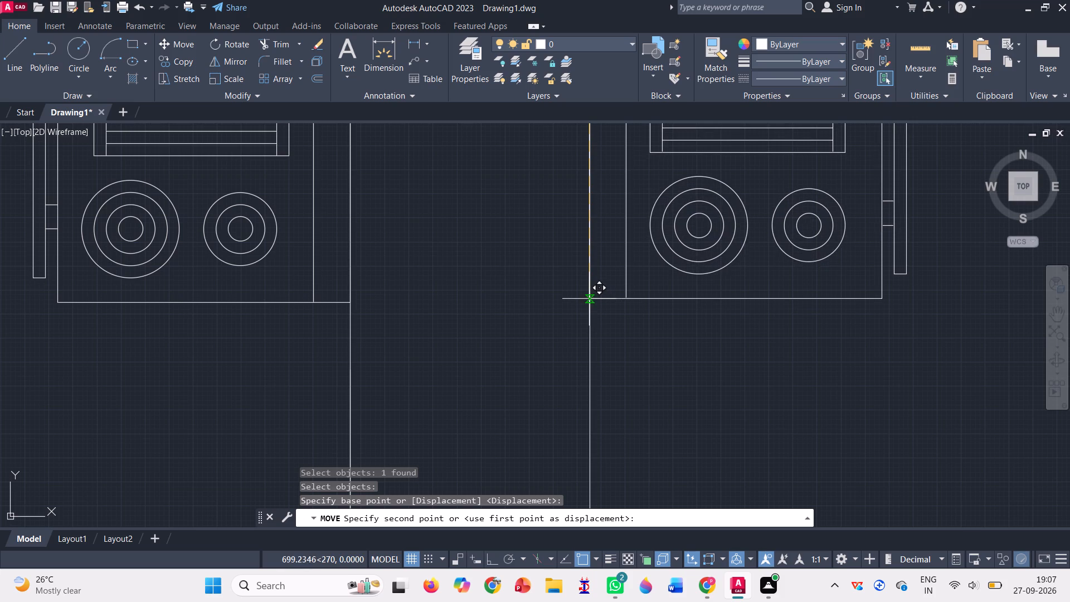
click(589, 295)
Delete the original stove lying outside the plan, beside the kitchen sink.
scroll(589, 295, down, 5)
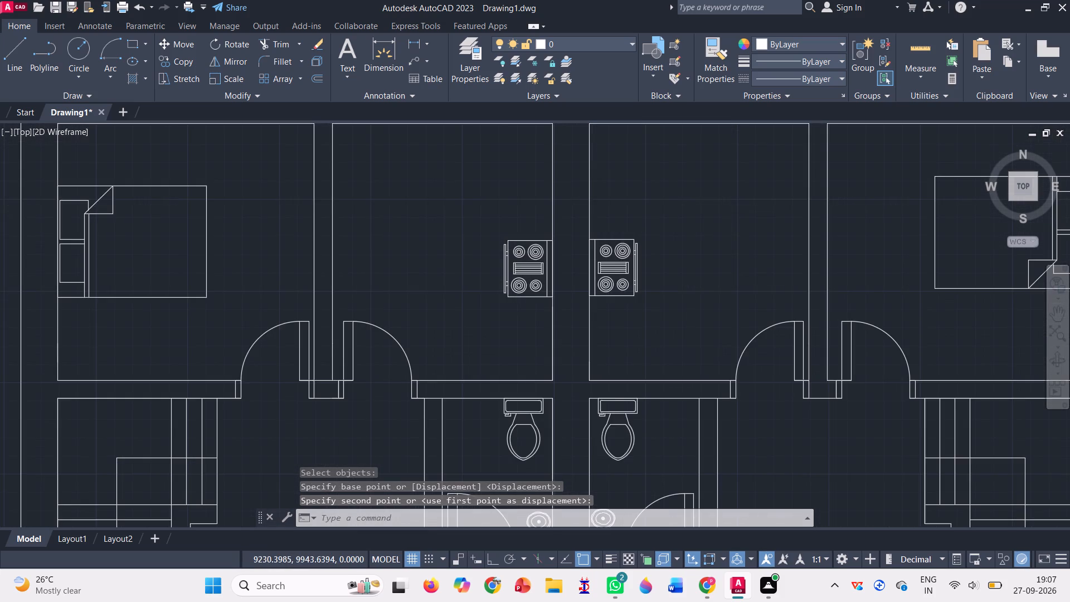
scroll(627, 236, down, 2)
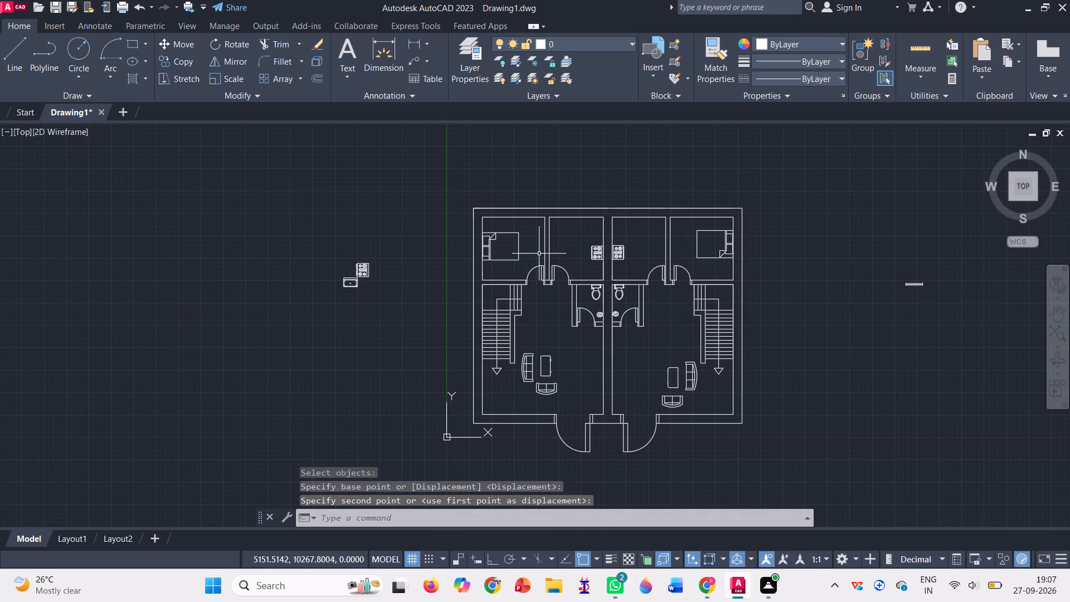
scroll(363, 292, up, 2)
click(357, 233)
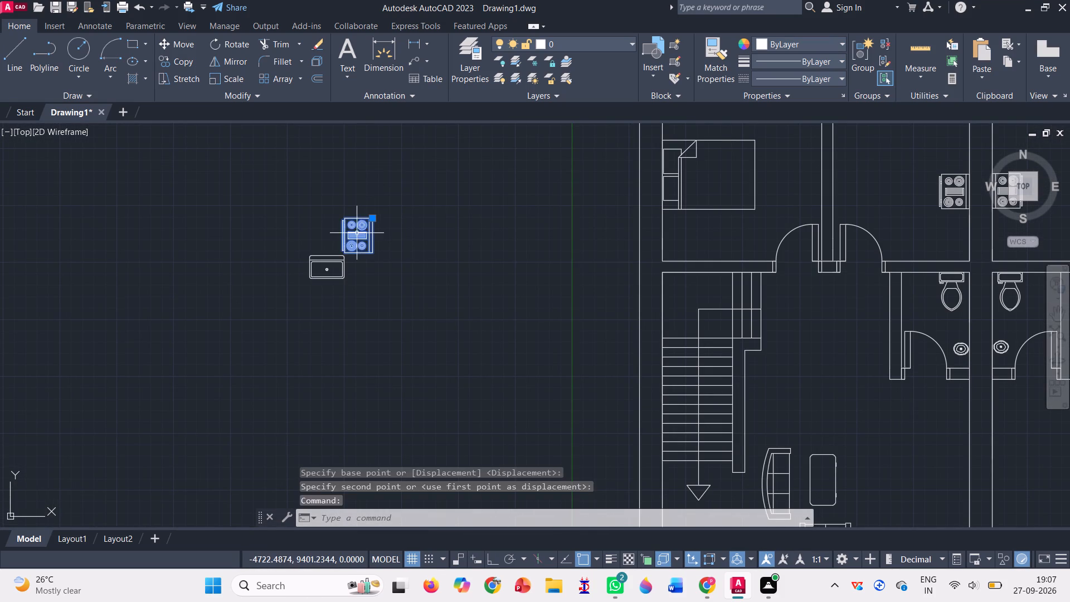
key(Delete)
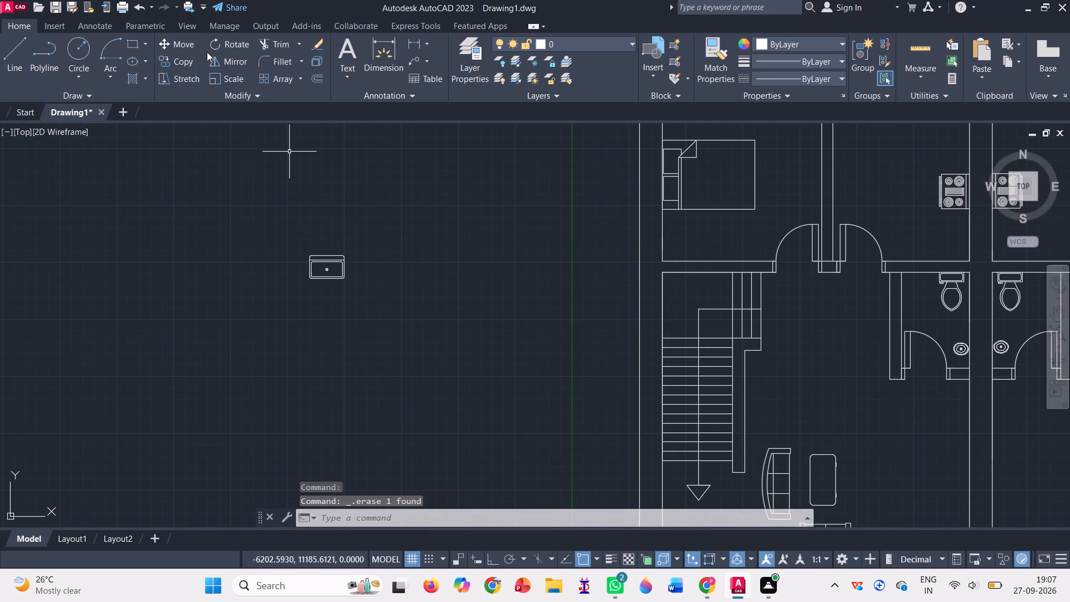
Copy the kitchen sink by its top edge into both kitchens, setting each copy against the inside of the upper exterior wall.
click(176, 58)
click(327, 263)
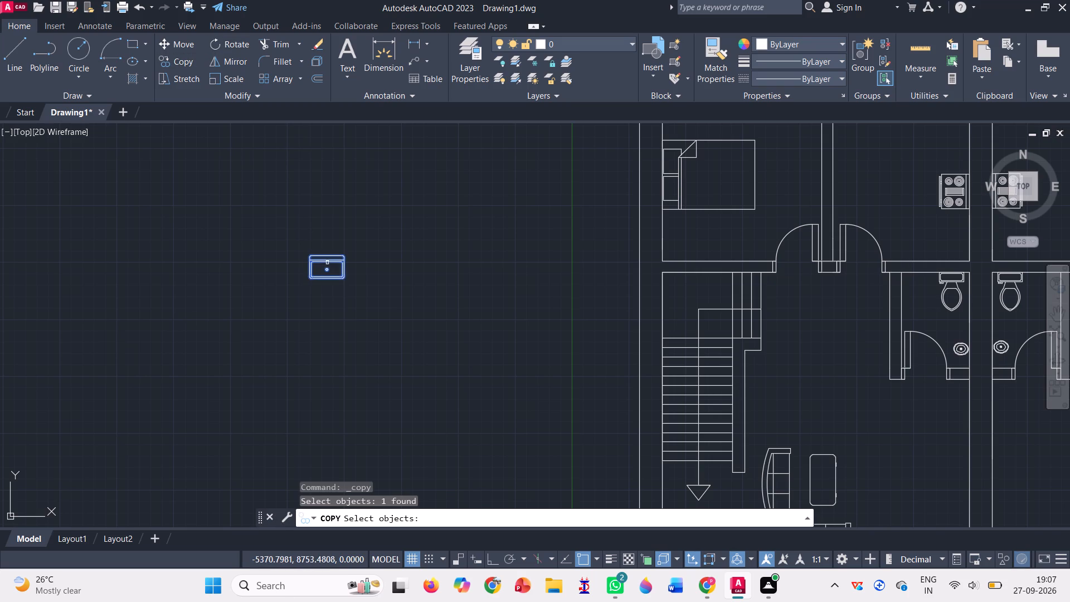
key(Return)
scroll(307, 251, up, 2)
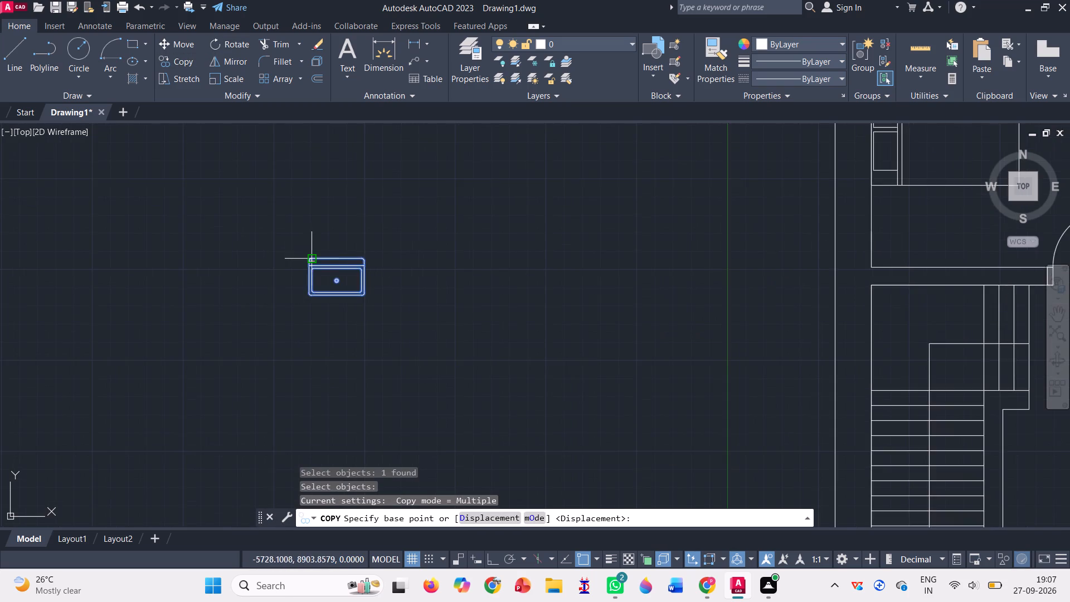
click(353, 261)
scroll(353, 261, down, 4)
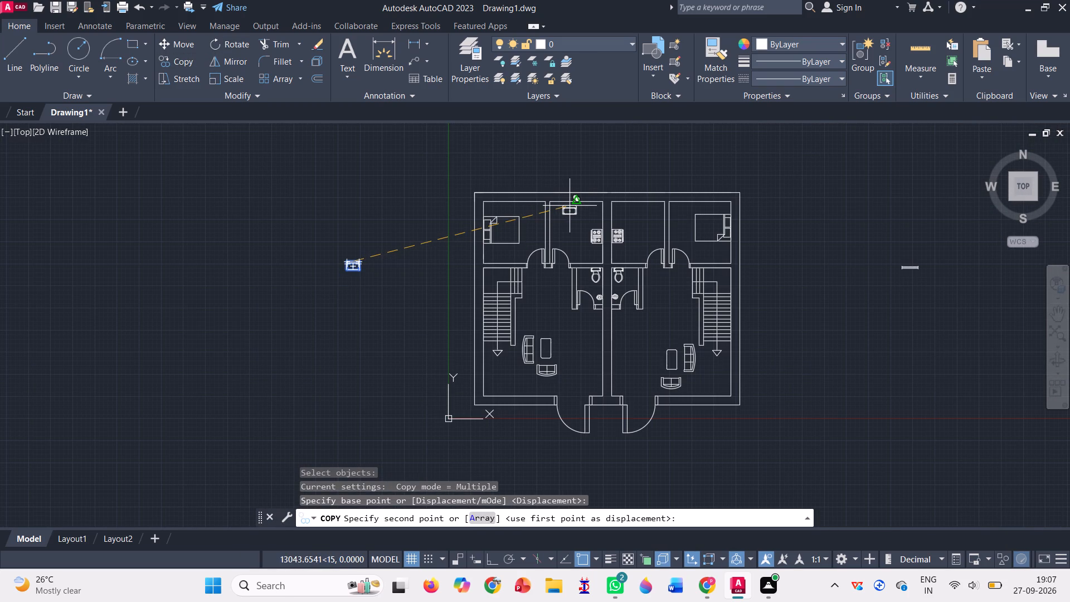
scroll(570, 206, up, 3)
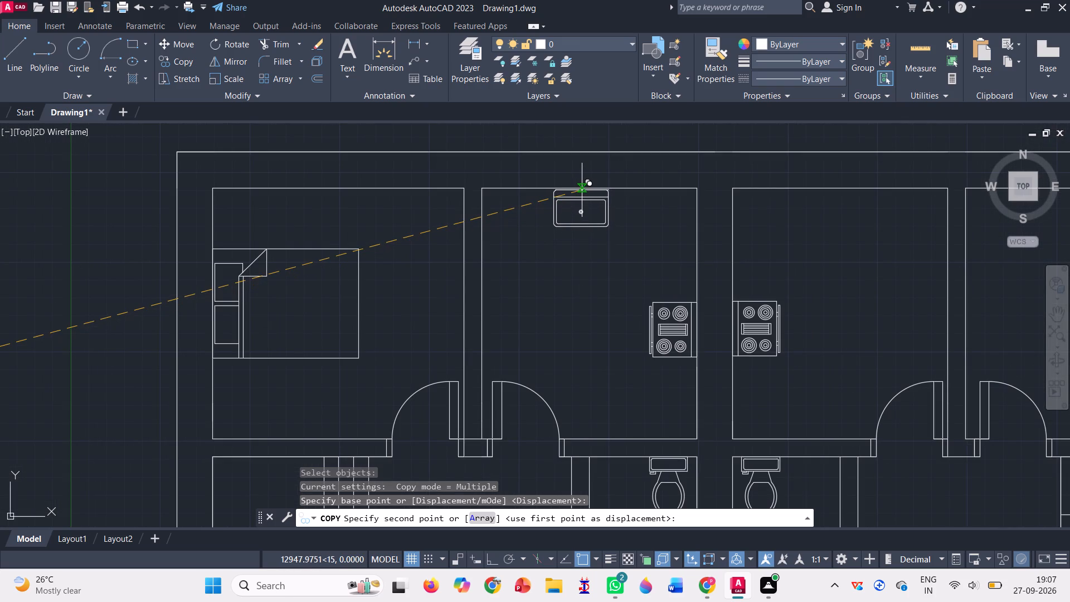
click(582, 190)
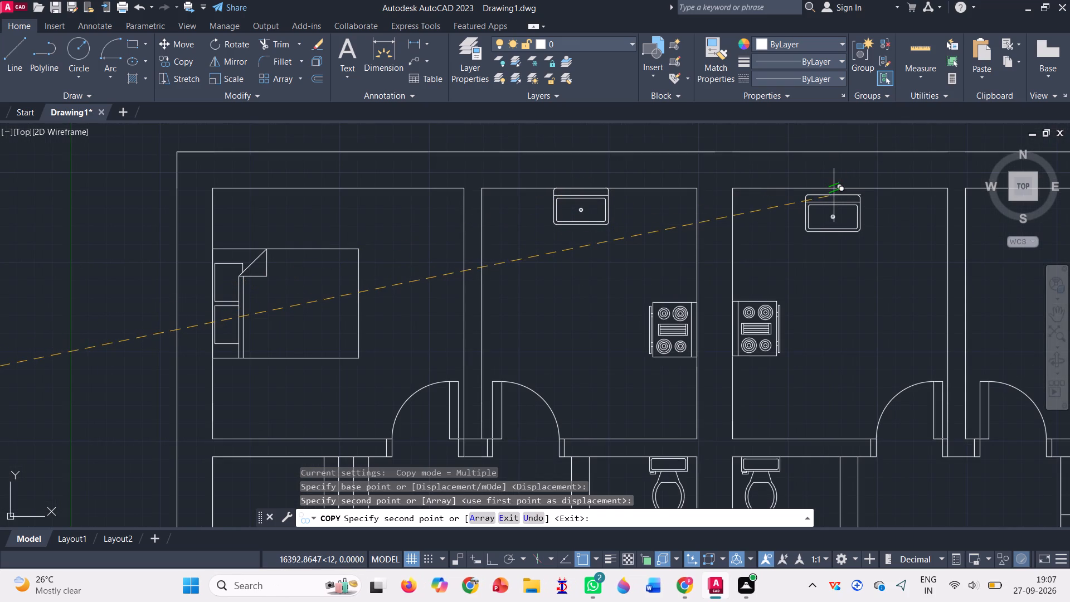
click(842, 186)
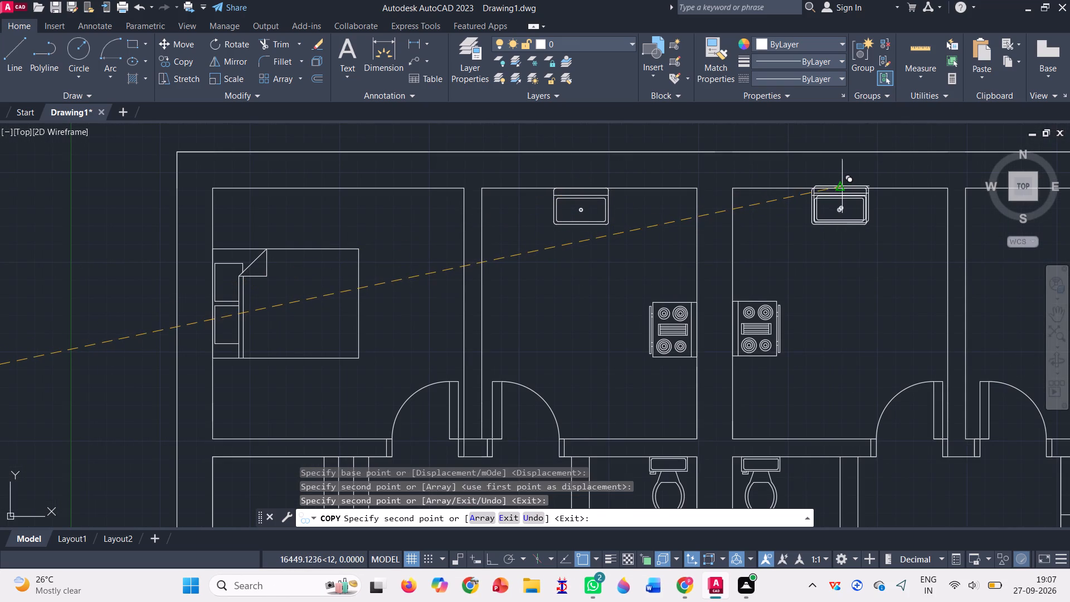
scroll(839, 198, down, 4)
scroll(835, 205, up, 1)
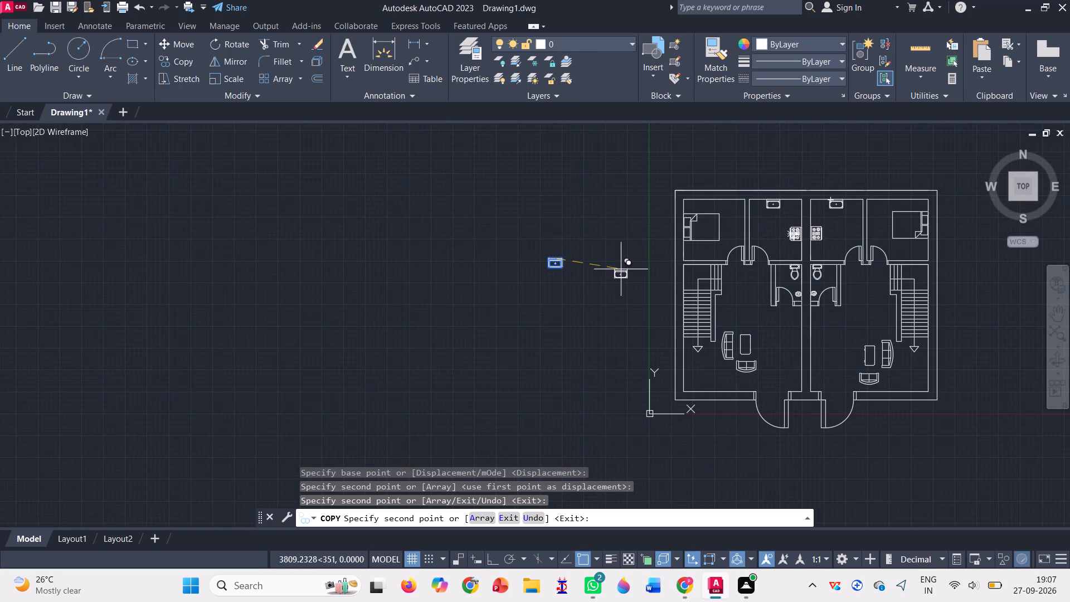
key(Escape)
Delete the original kitchen sink lying outside the plan.
click(555, 257)
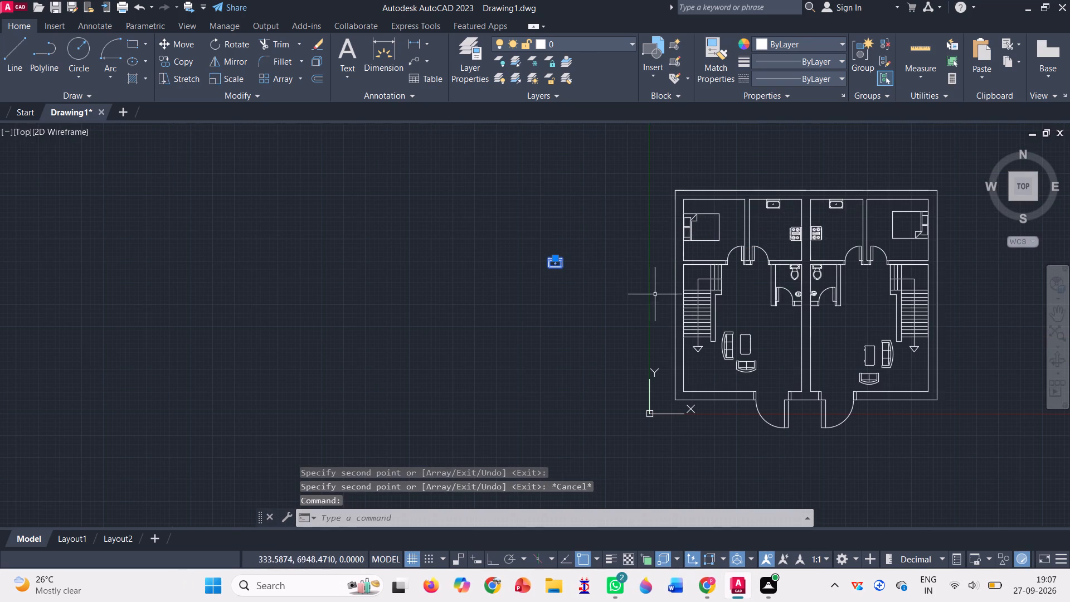
key(Delete)
Copy the window block beside the plan by its upper-left corner onto the outer line of the upper exterior wall above the left-hand bedroom.
scroll(532, 265, down, 2)
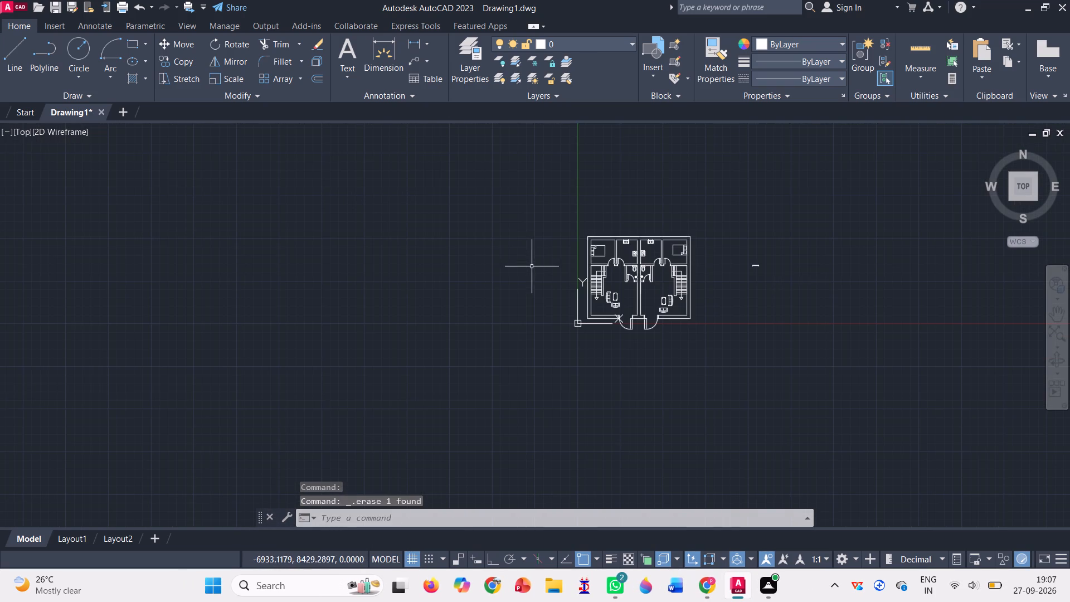
scroll(763, 264, up, 1)
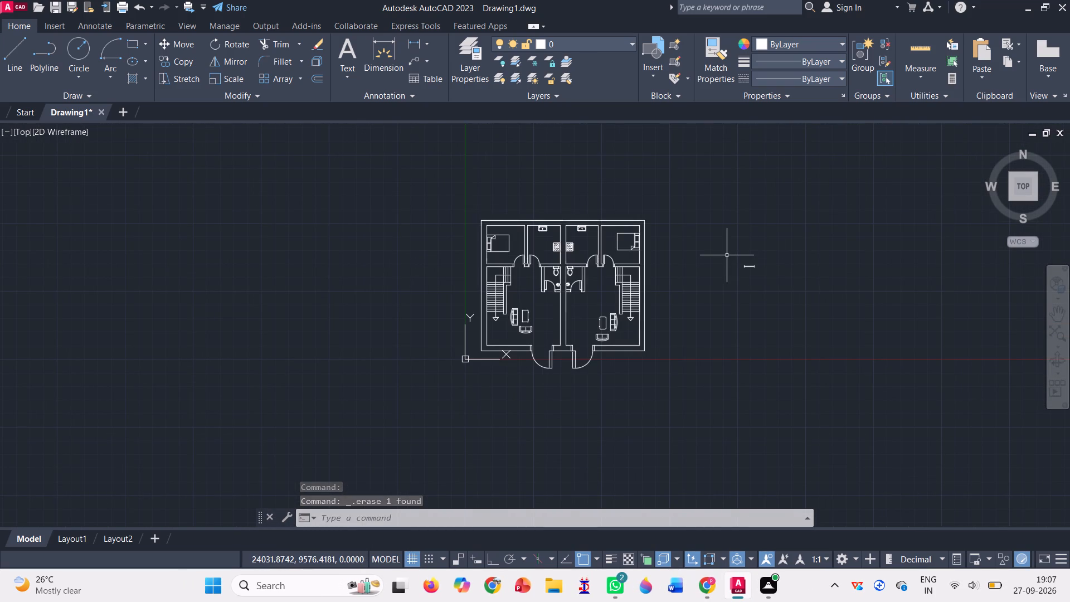
drag(727, 255, 777, 296)
drag(775, 298, 750, 320)
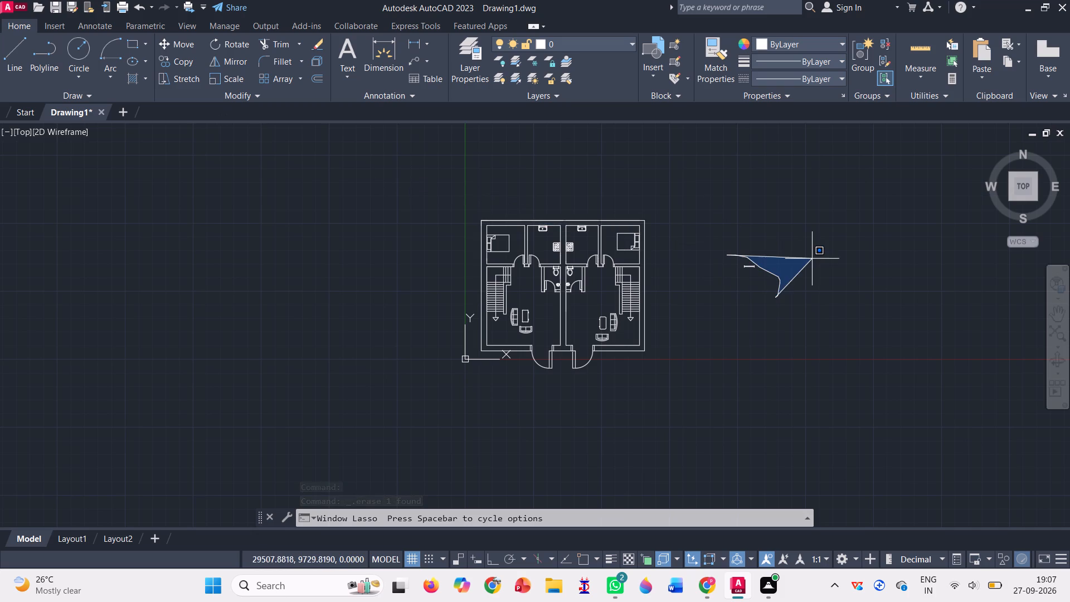
click(818, 259)
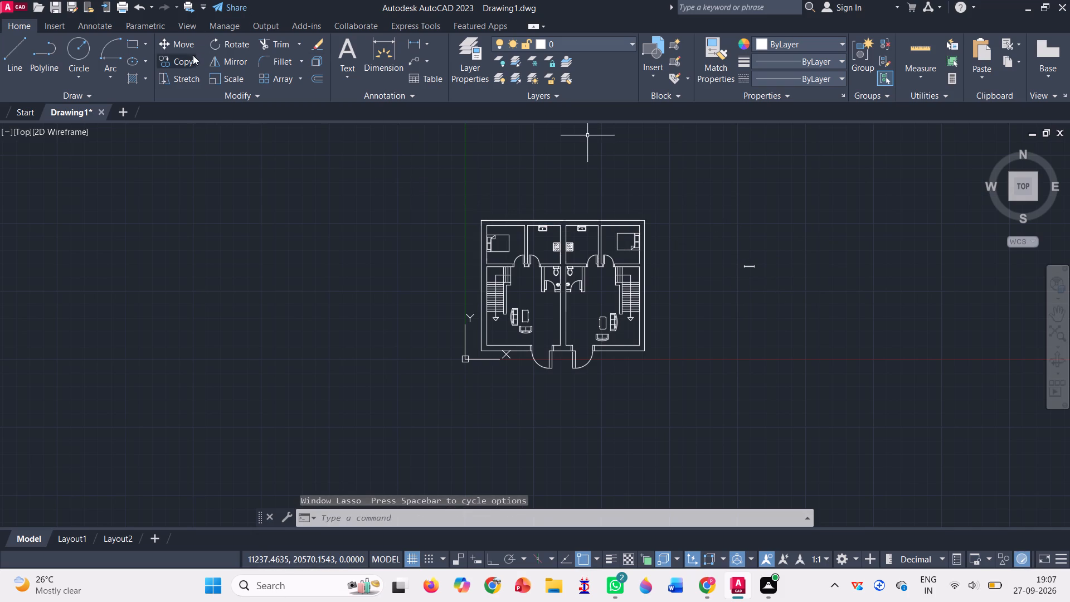
click(189, 61)
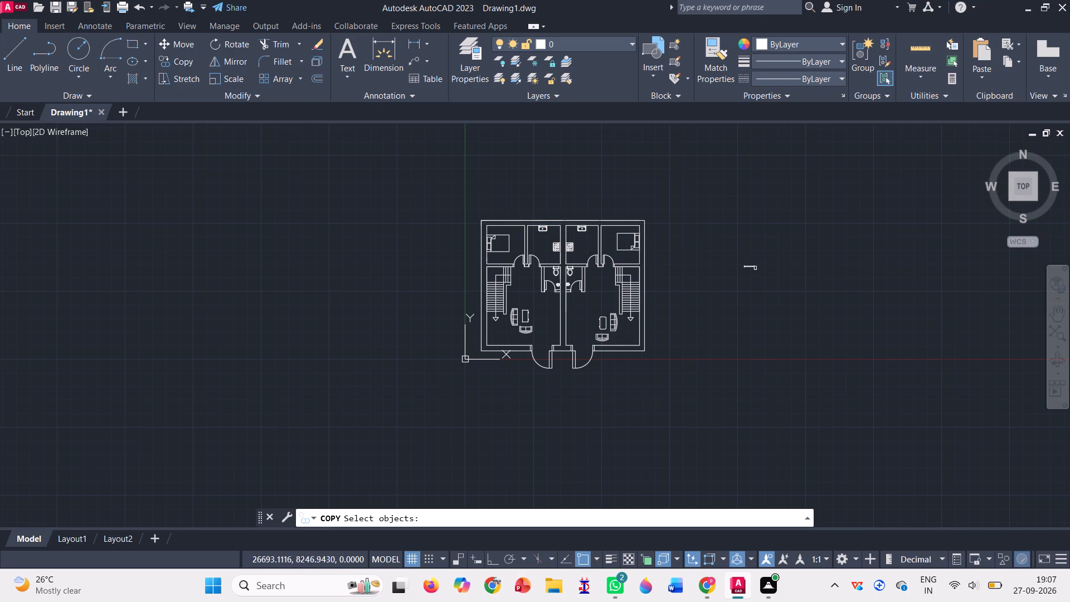
click(748, 266)
key(Return)
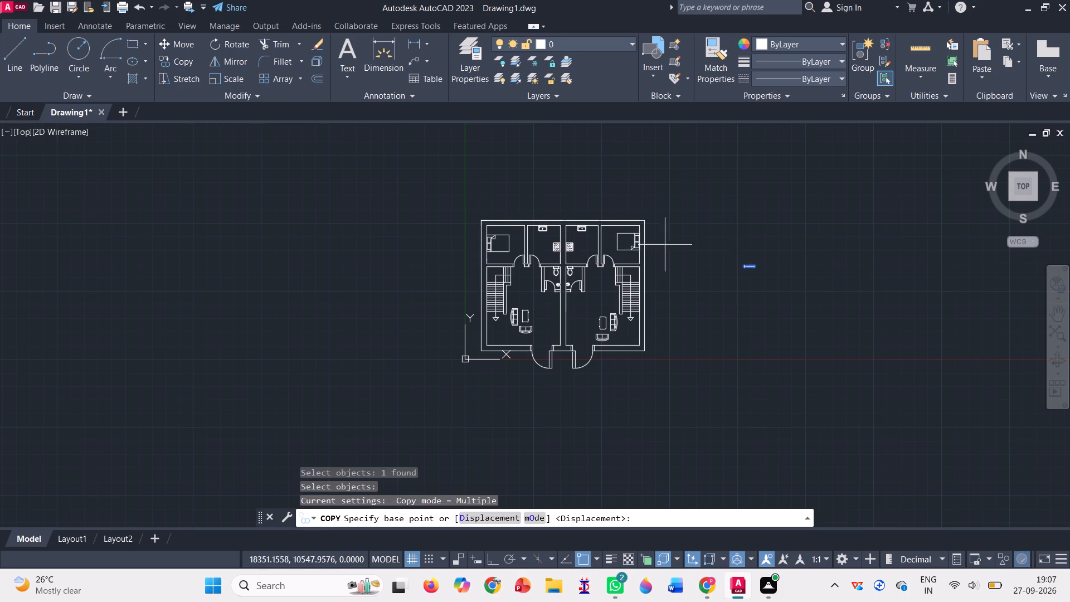
scroll(672, 228, up, 1)
scroll(767, 290, up, 3)
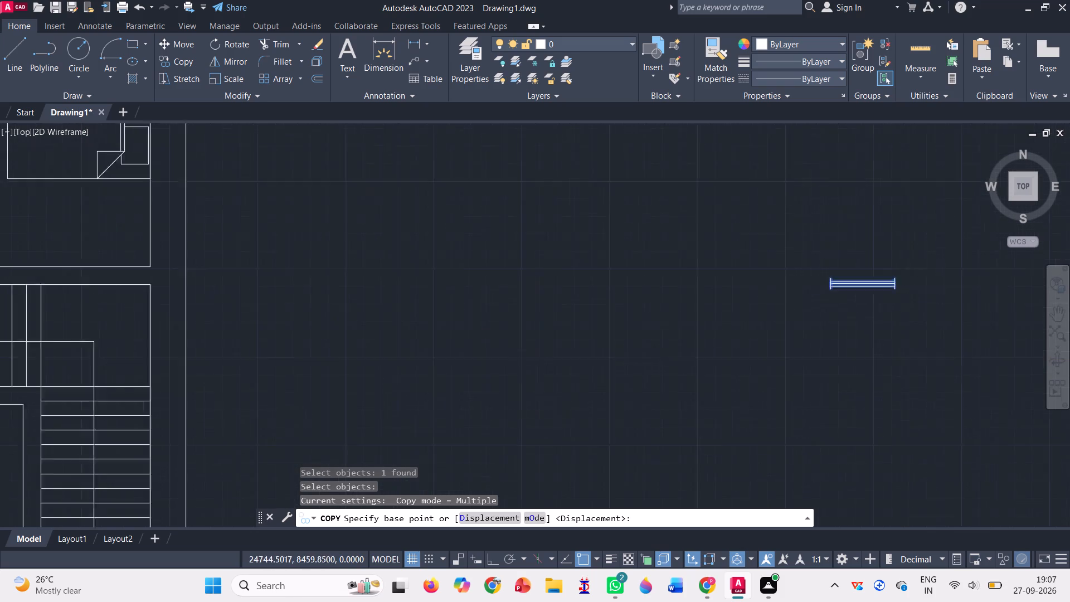
scroll(767, 290, up, 1)
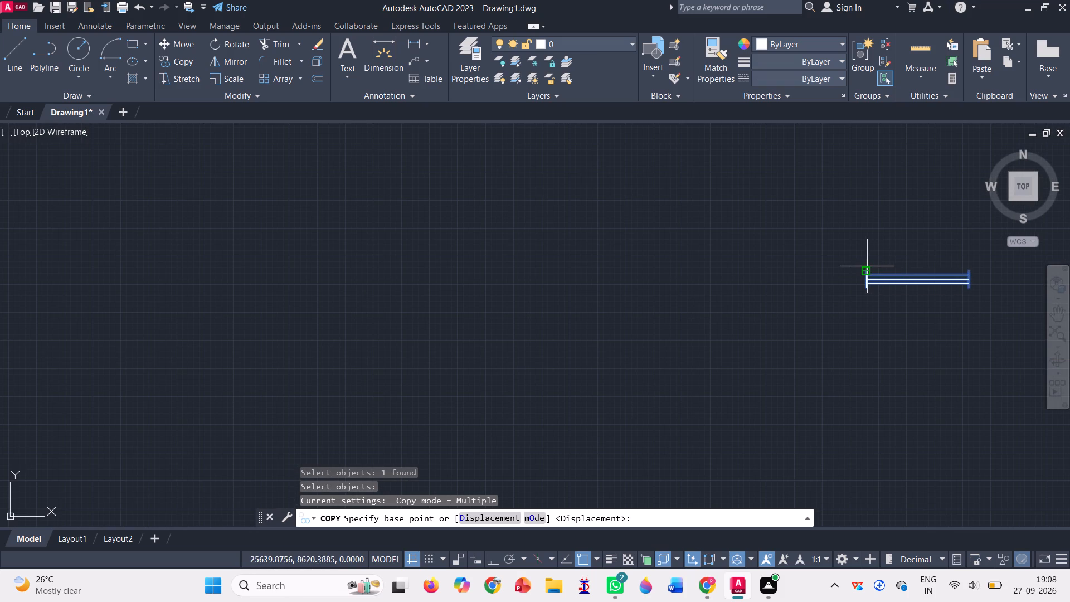
click(867, 270)
scroll(864, 260, down, 4)
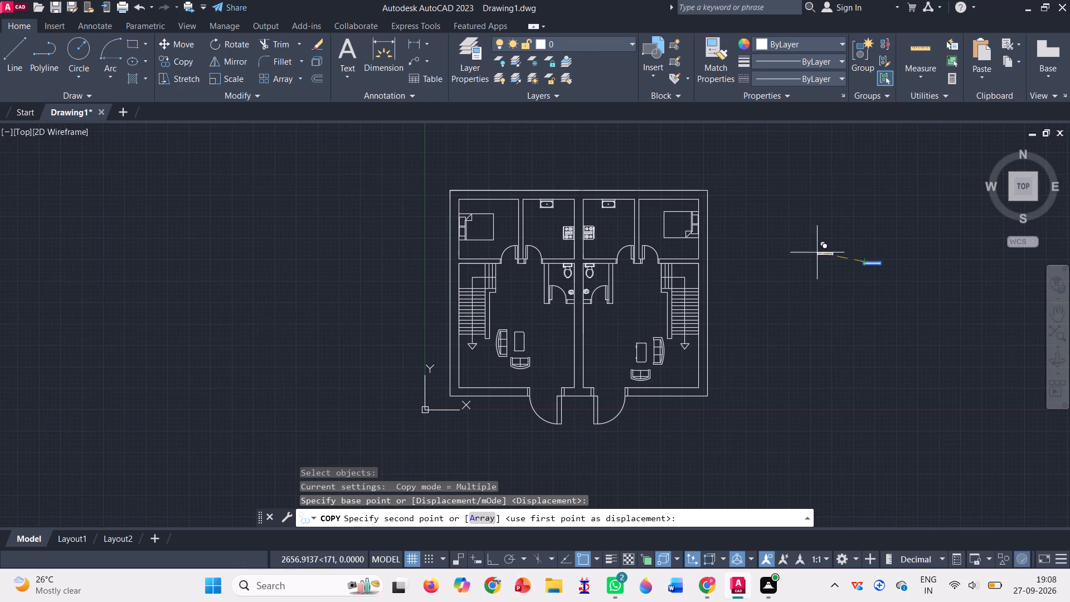
scroll(588, 197, up, 1)
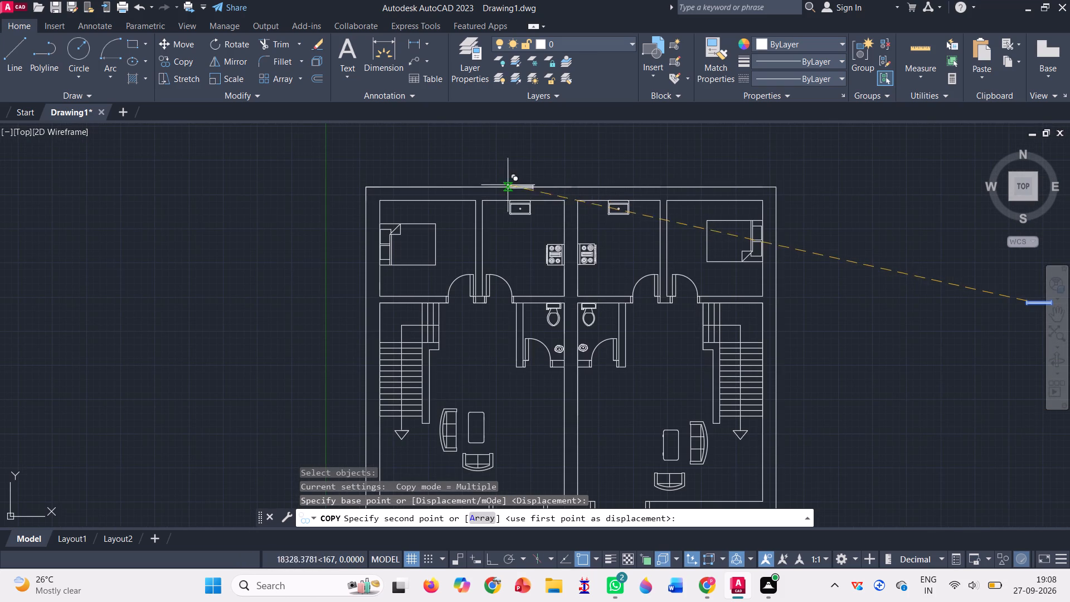
scroll(439, 188, up, 4)
scroll(318, 169, down, 2)
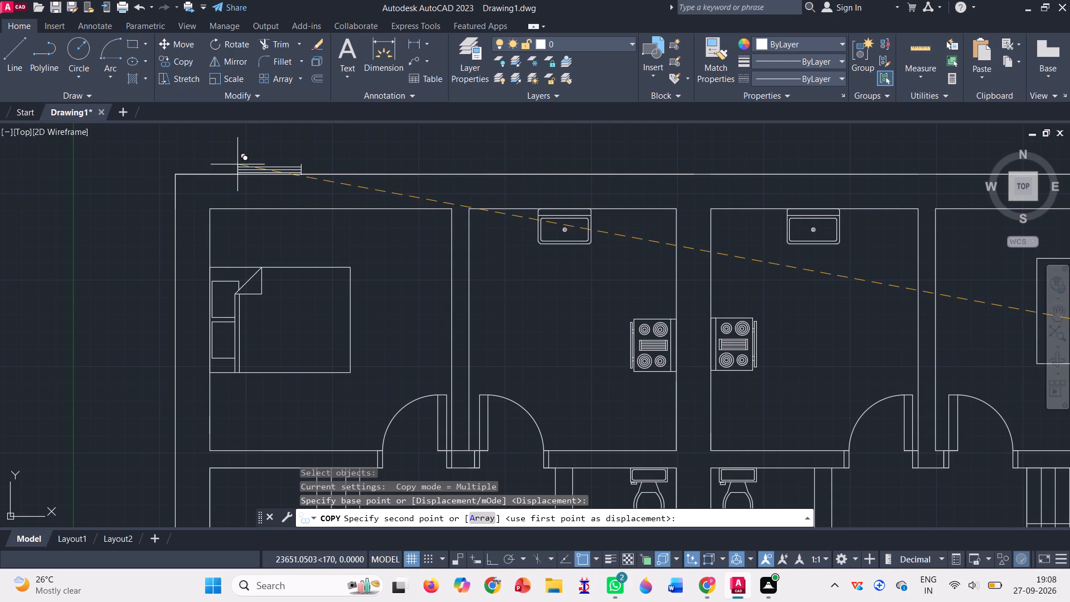
scroll(247, 173, up, 2)
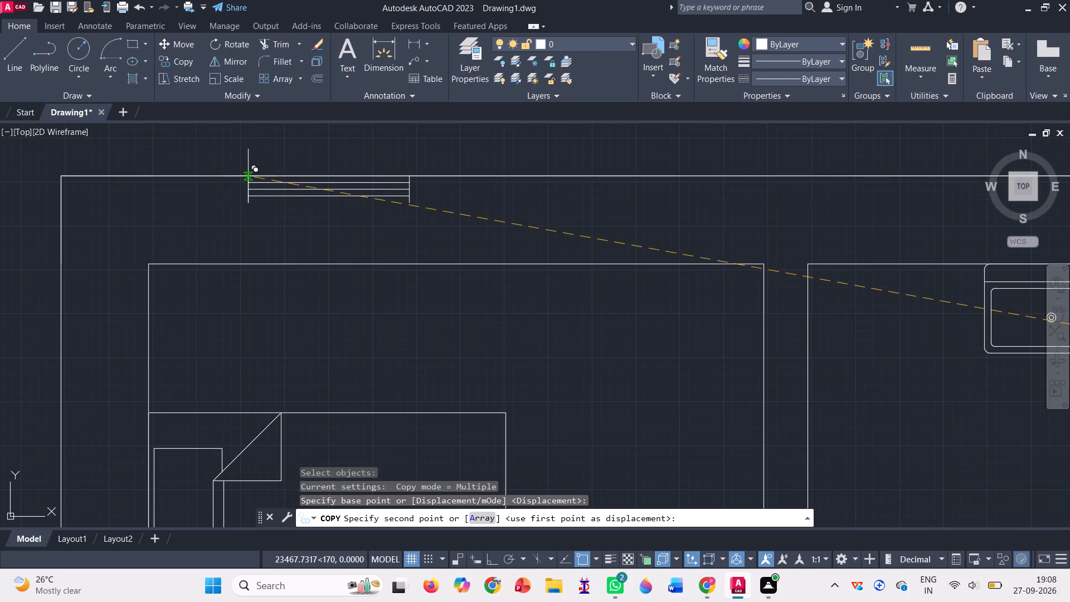
click(259, 175)
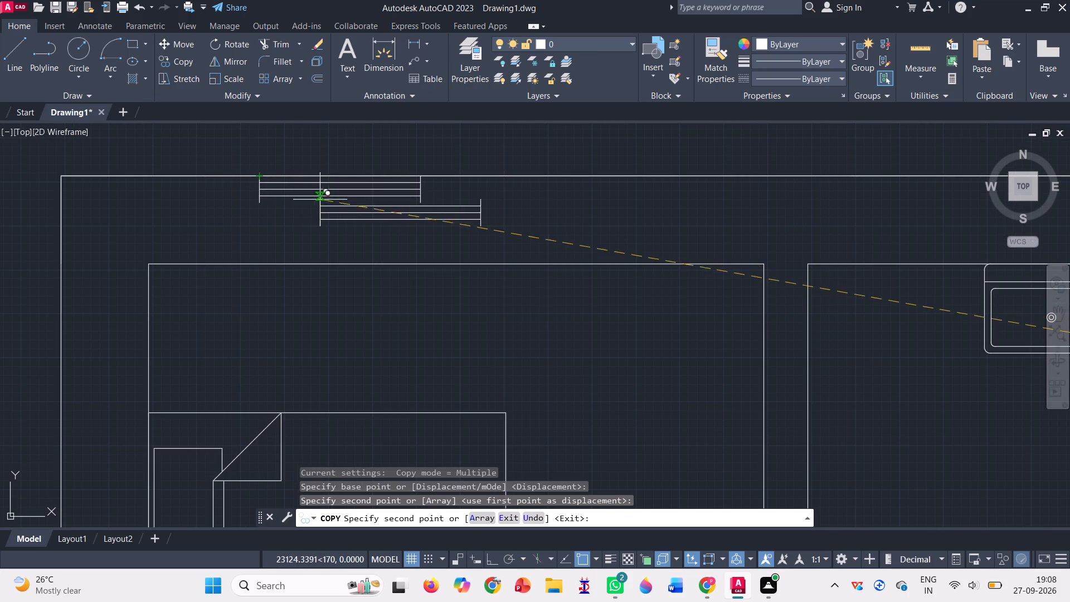
key(Escape)
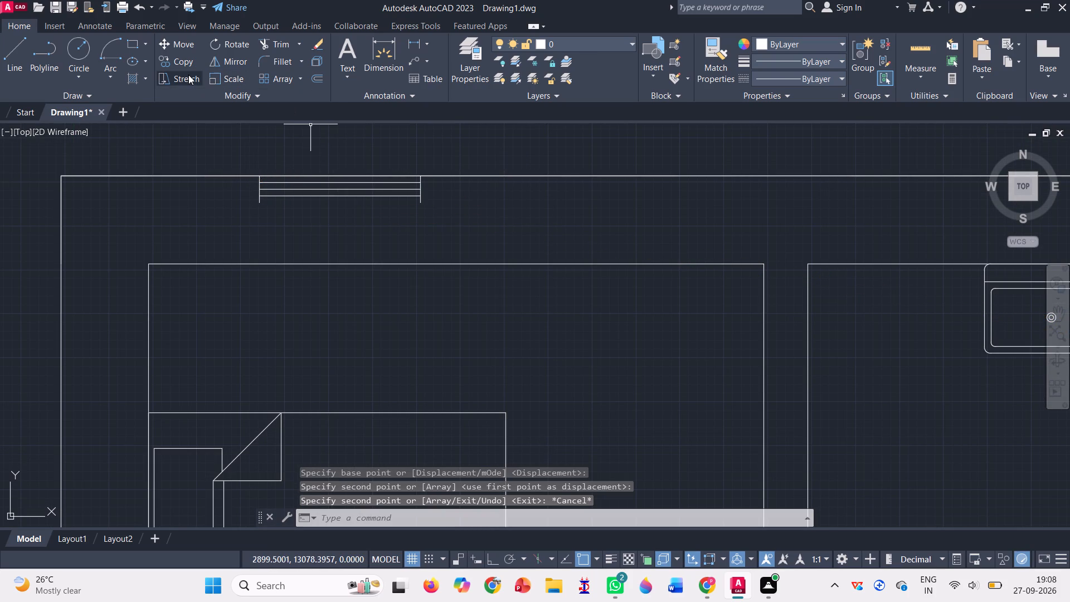
Scale up the left-hand bedroom's window from its upper-left corner until its depth spans the exterior wall thickness.
click(225, 76)
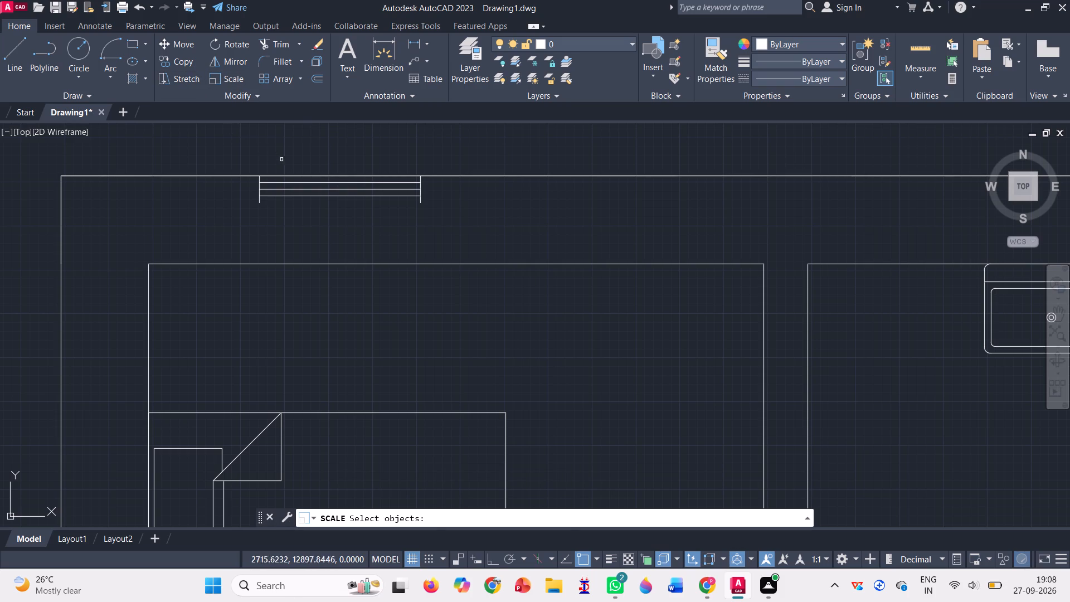
click(292, 188)
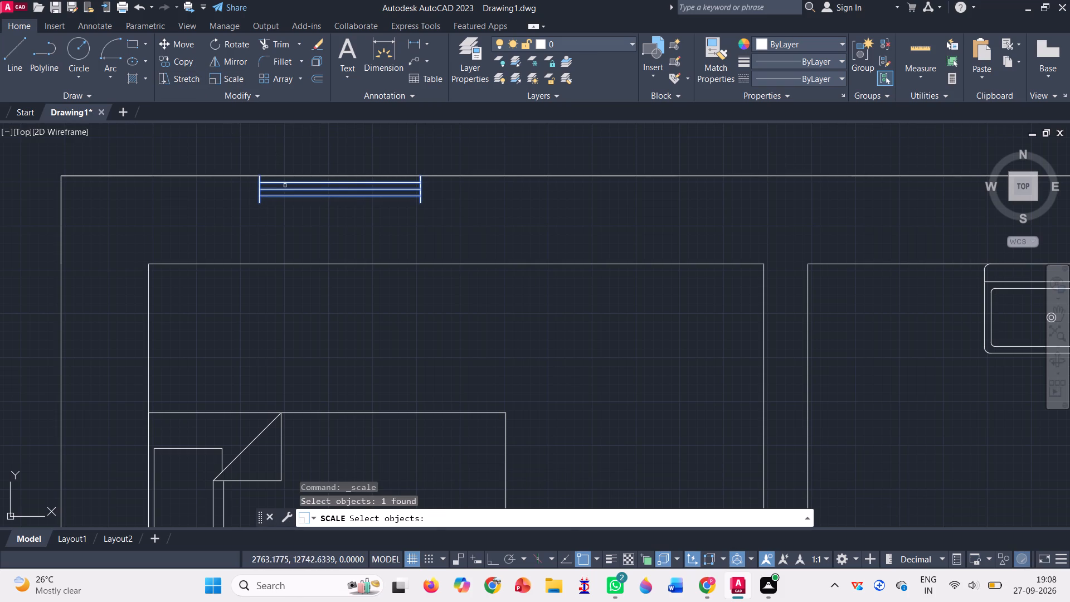
key(Return)
scroll(248, 176, up, 2)
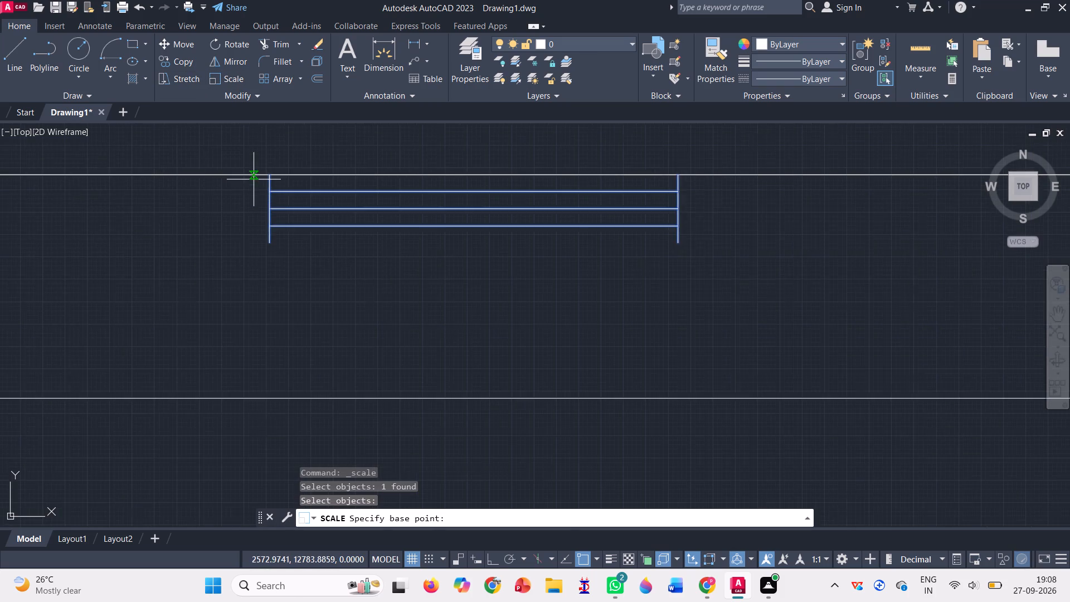
scroll(254, 179, up, 2)
click(290, 170)
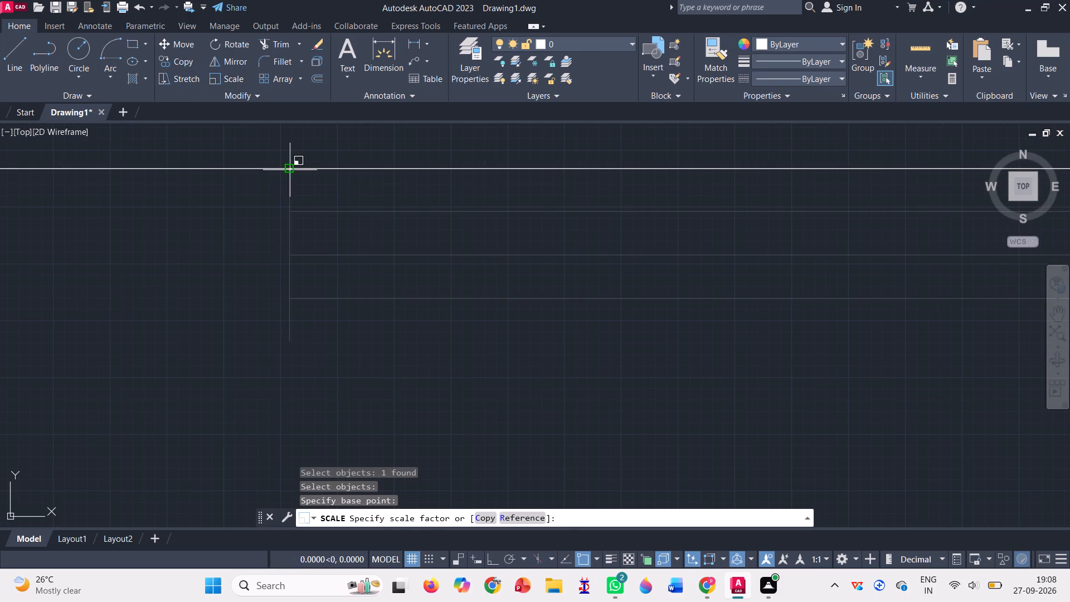
scroll(290, 168, down, 3)
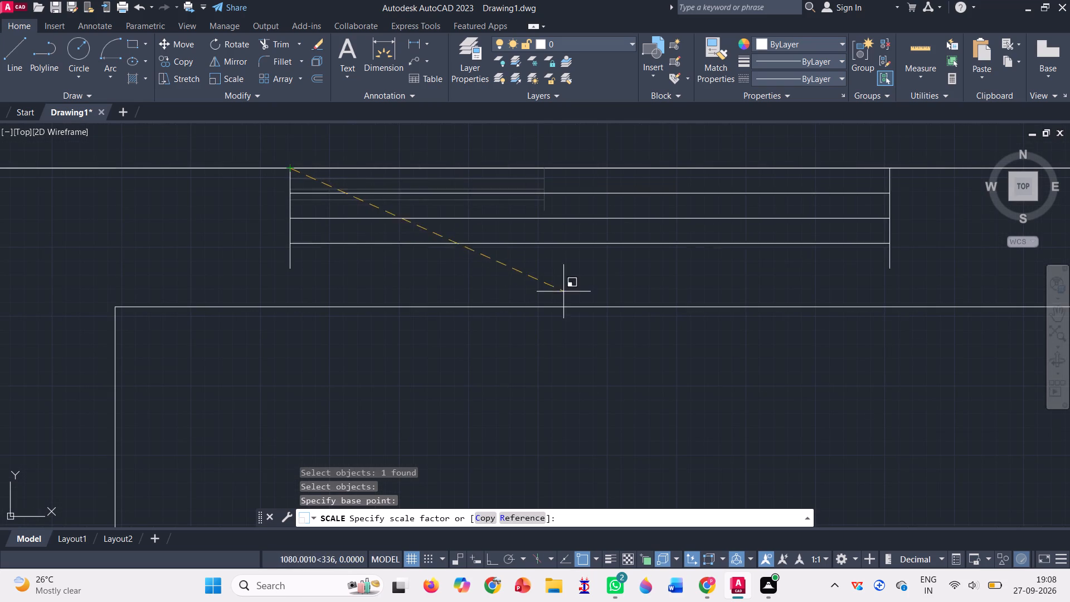
scroll(621, 345, down, 2)
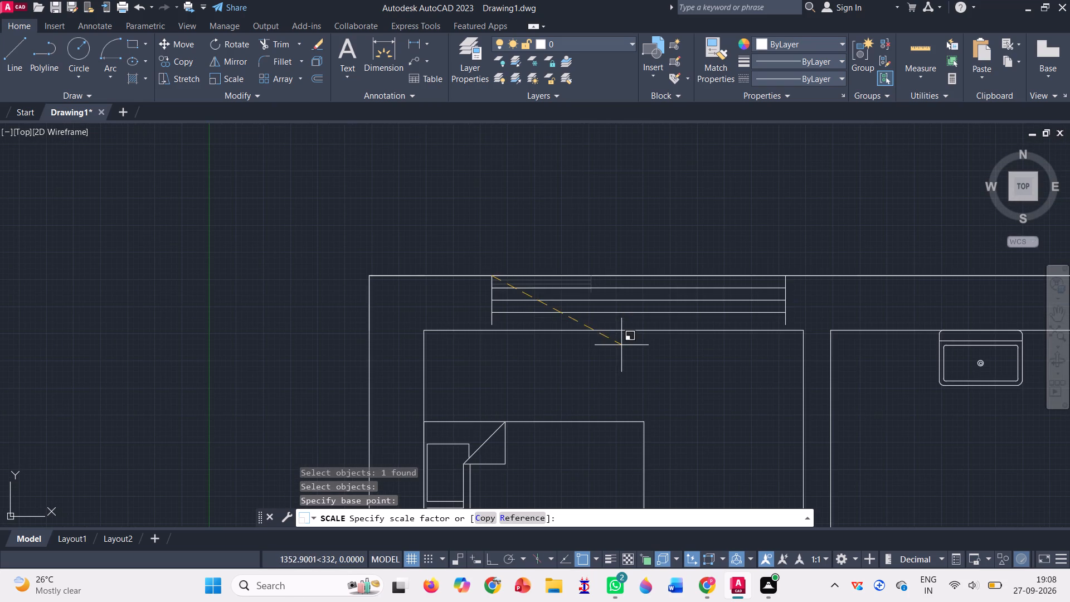
scroll(624, 356, up, 1)
scroll(624, 356, down, 1)
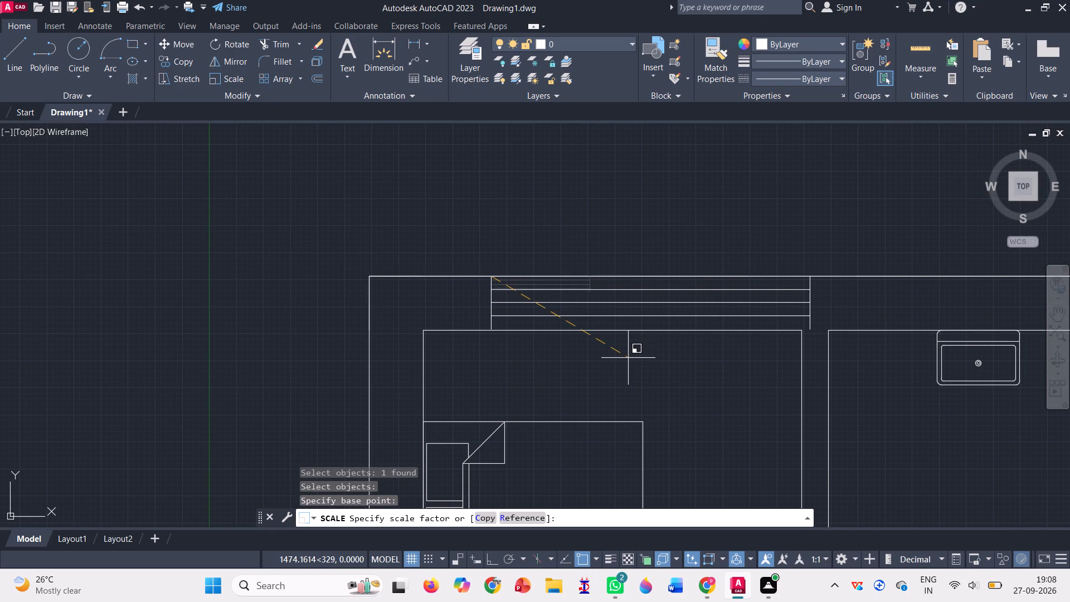
click(628, 358)
scroll(617, 350, up, 4)
scroll(617, 350, down, 4)
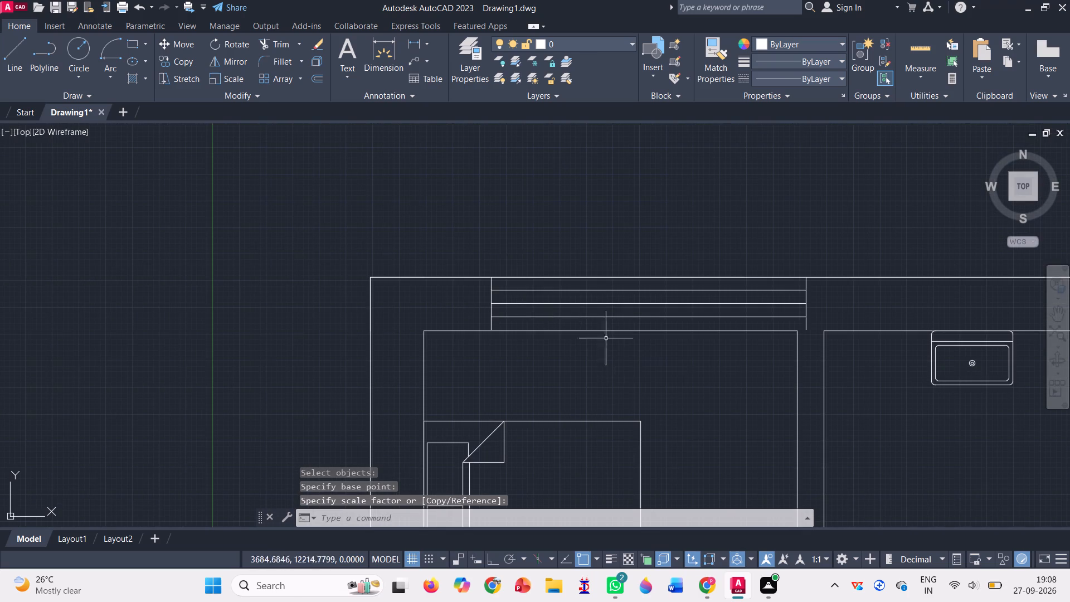
Move the left-hand bedroom's window about 360 units along the upper wall's outer line towards the plan's left corner.
click(187, 48)
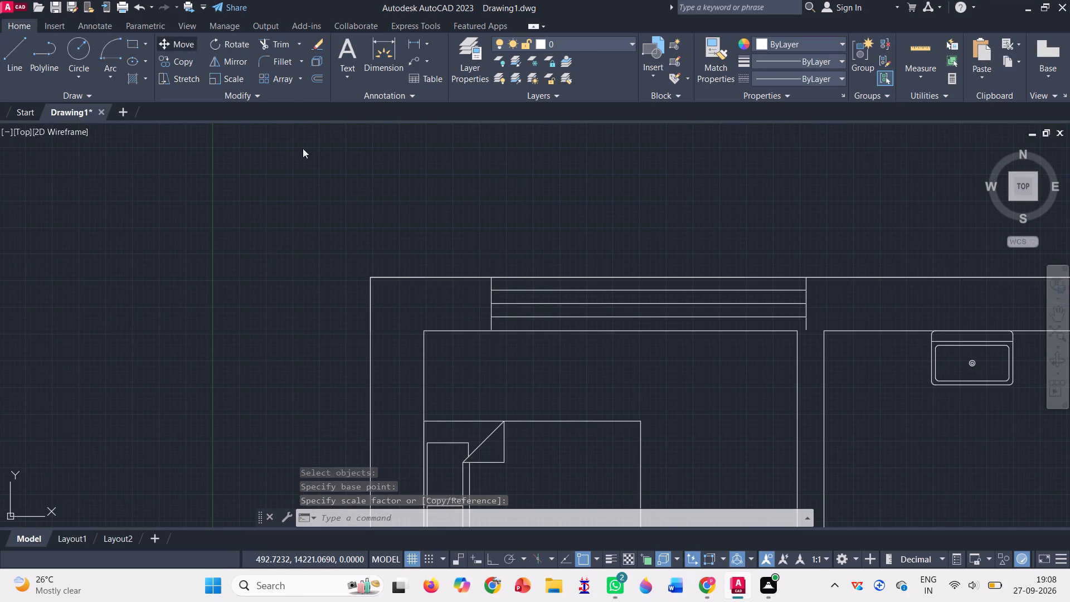
click(528, 298)
click(539, 289)
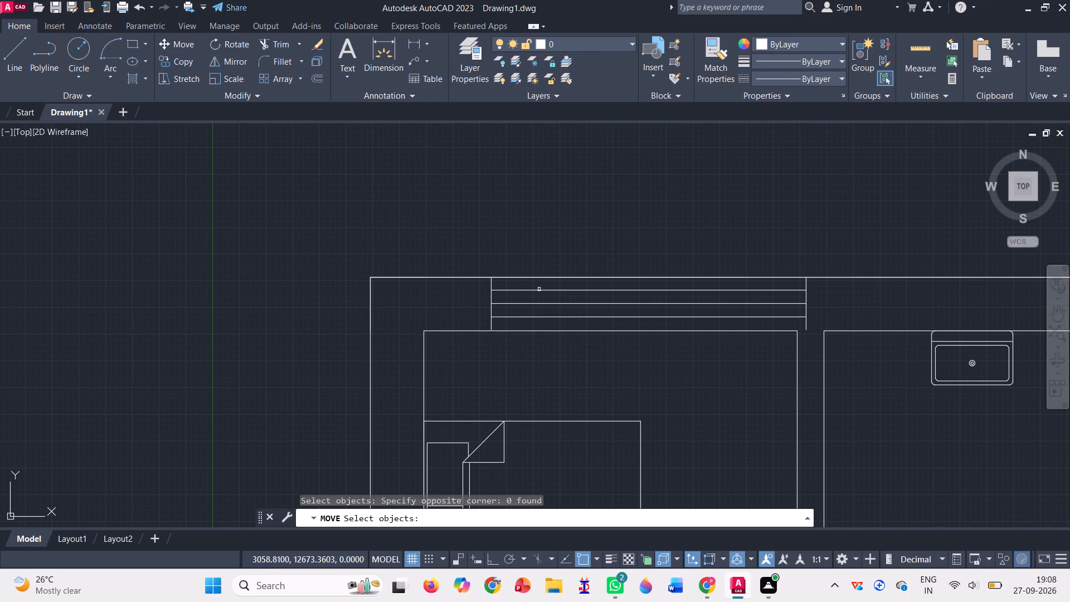
click(544, 288)
click(544, 297)
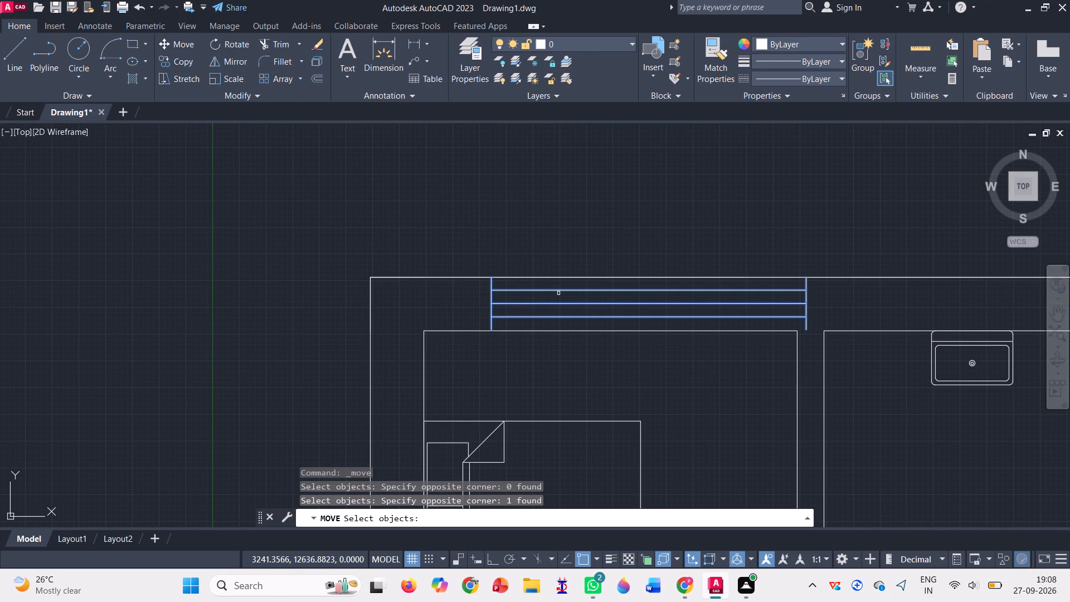
key(Return)
scroll(489, 276, down, 1)
scroll(489, 276, up, 1)
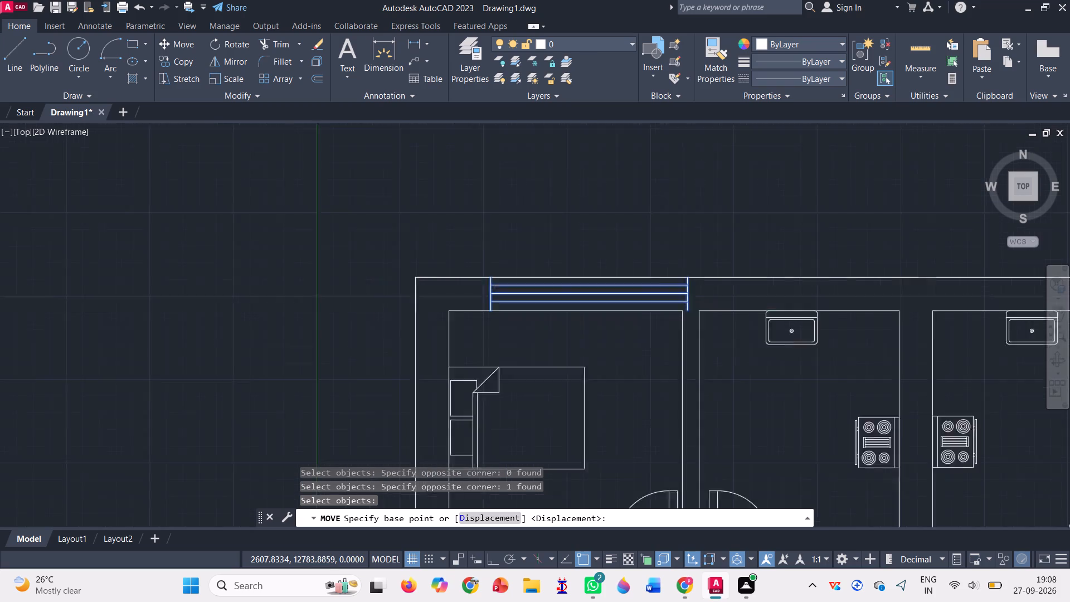
click(489, 276)
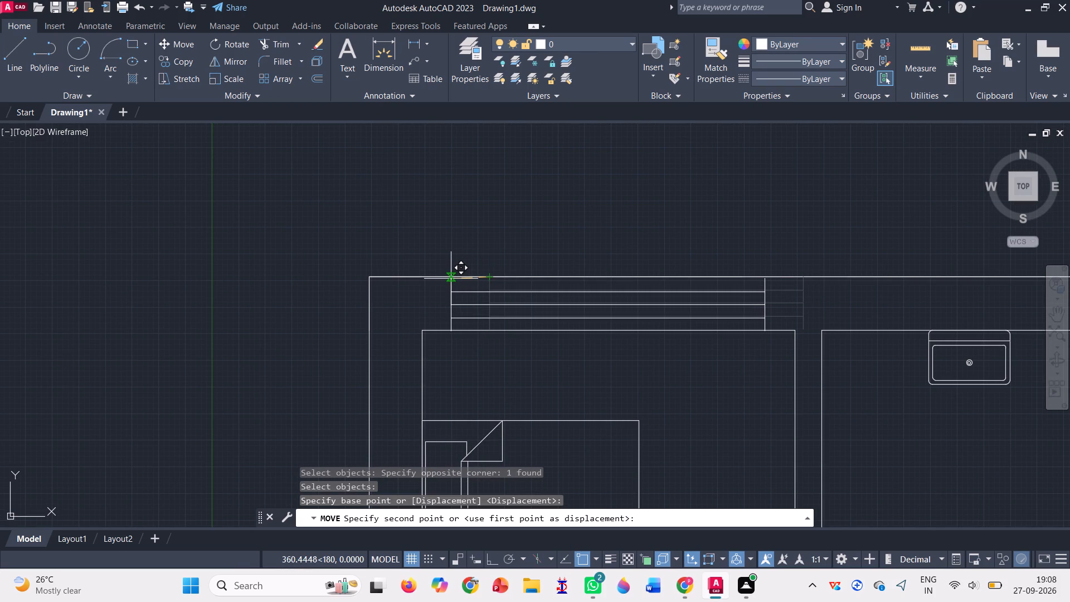
double_click(449, 277)
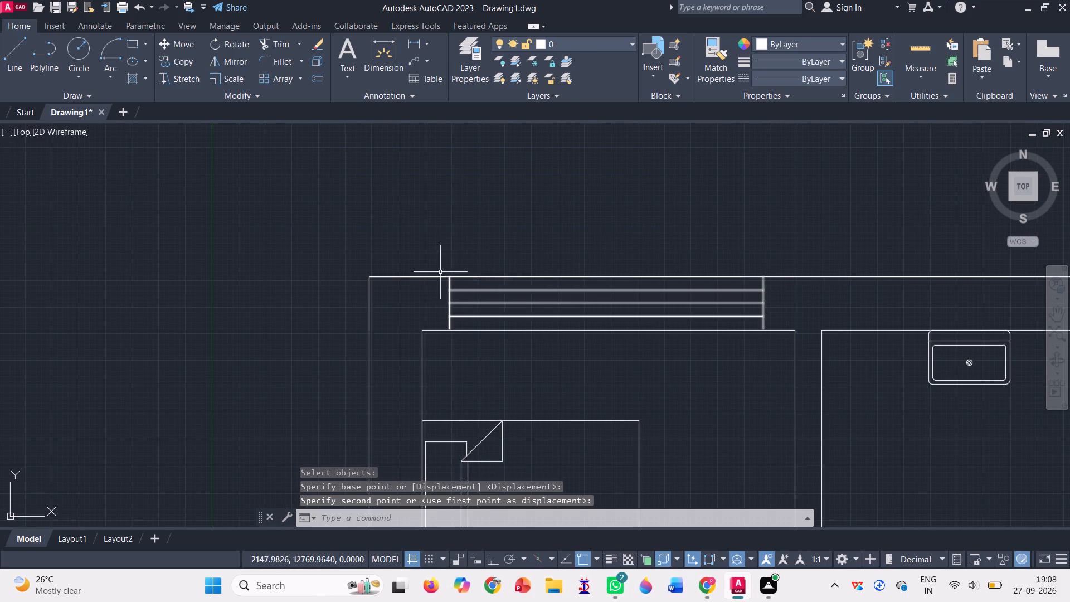
Copy the left-hand bedroom's window by its upper-left corner, with Ortho on, along the upper wall's outer line to above the right-hand bedroom.
scroll(428, 242, down, 2)
scroll(535, 273, down, 1)
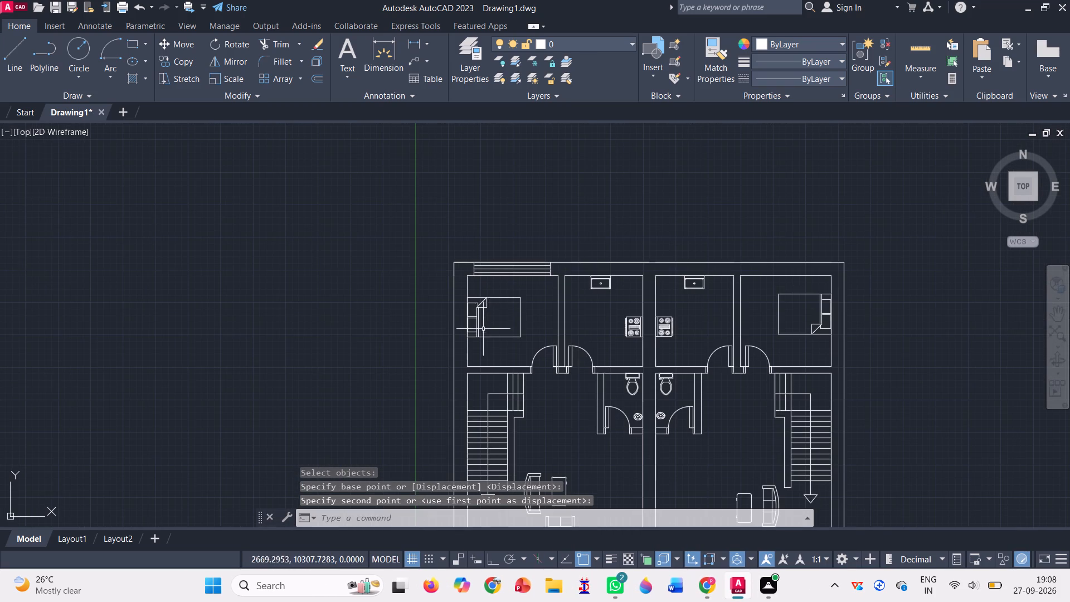
scroll(483, 331, down, 1)
scroll(510, 345, up, 1)
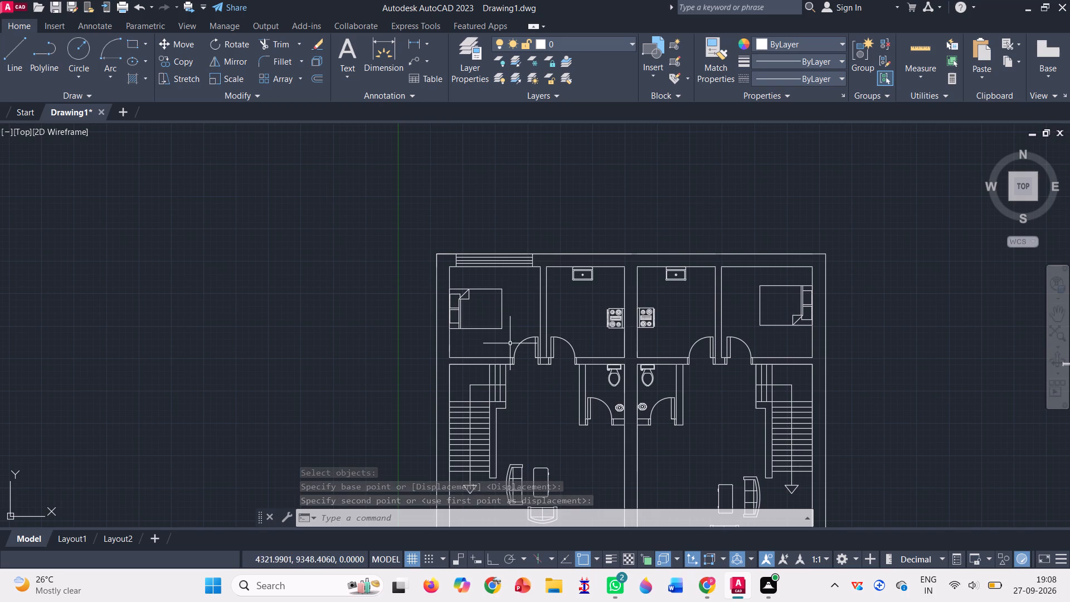
click(181, 42)
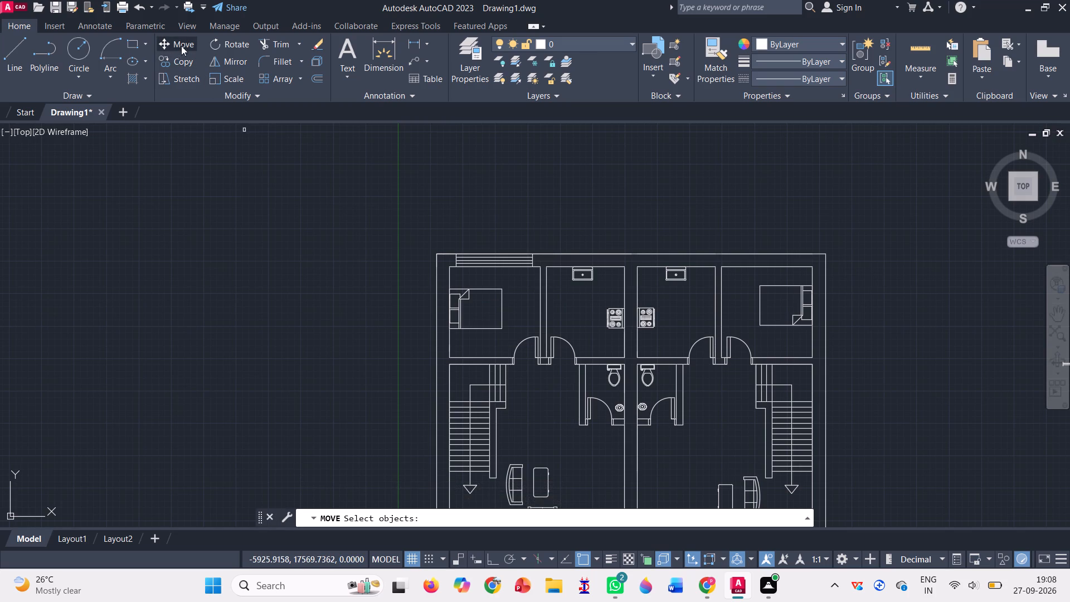
double_click(187, 58)
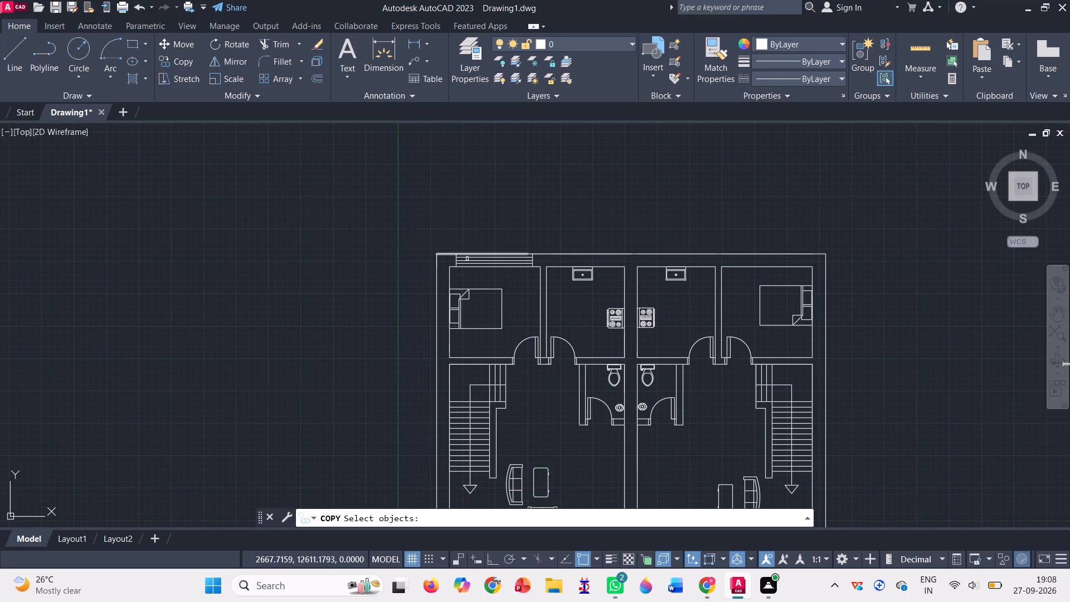
click(467, 259)
key(Return)
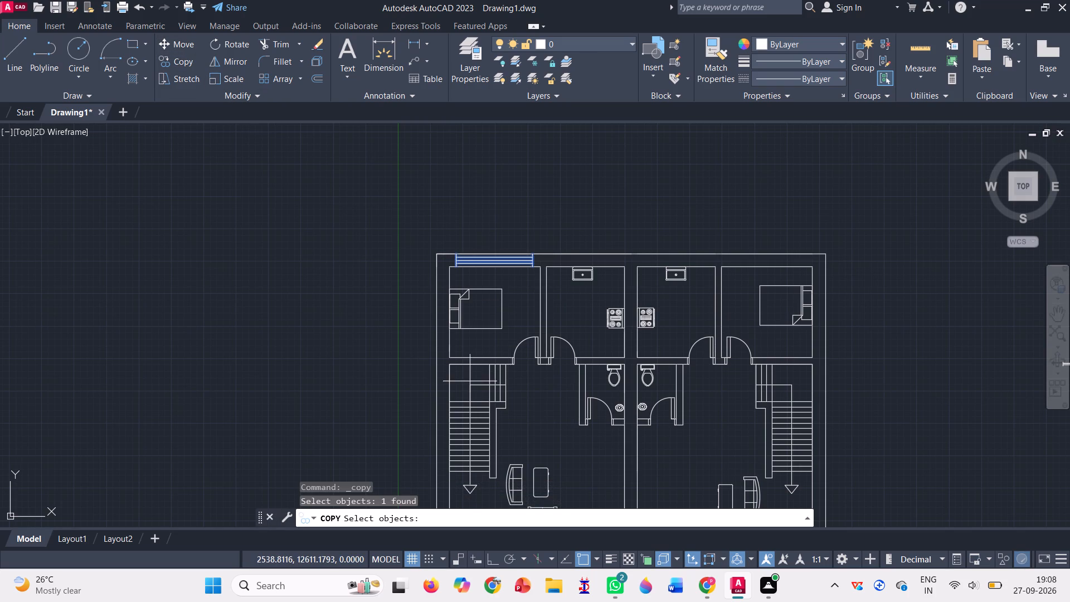
click(494, 550)
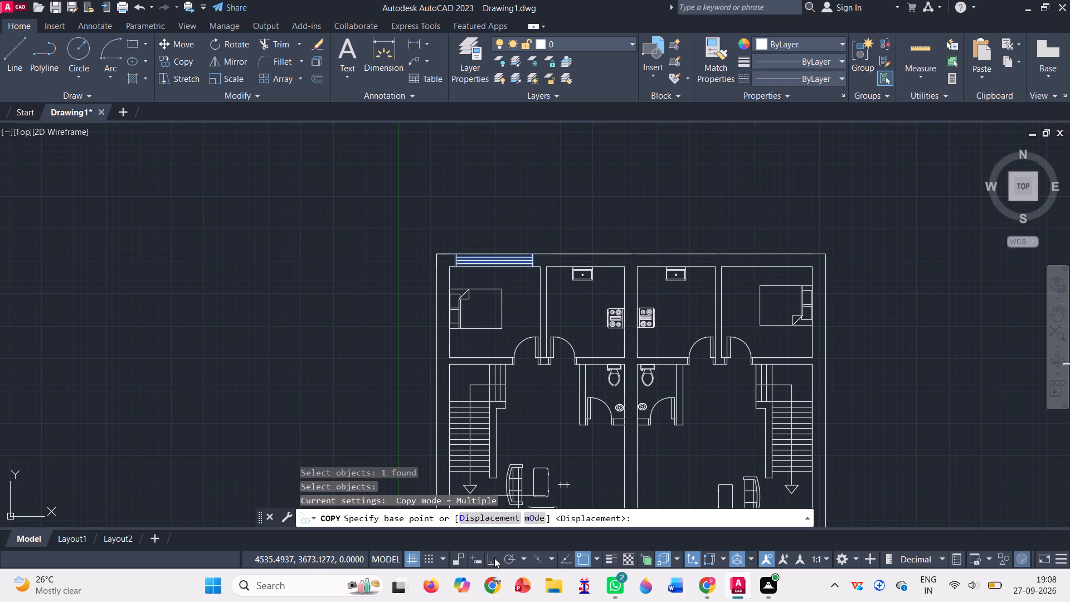
click(490, 562)
scroll(446, 249, up, 3)
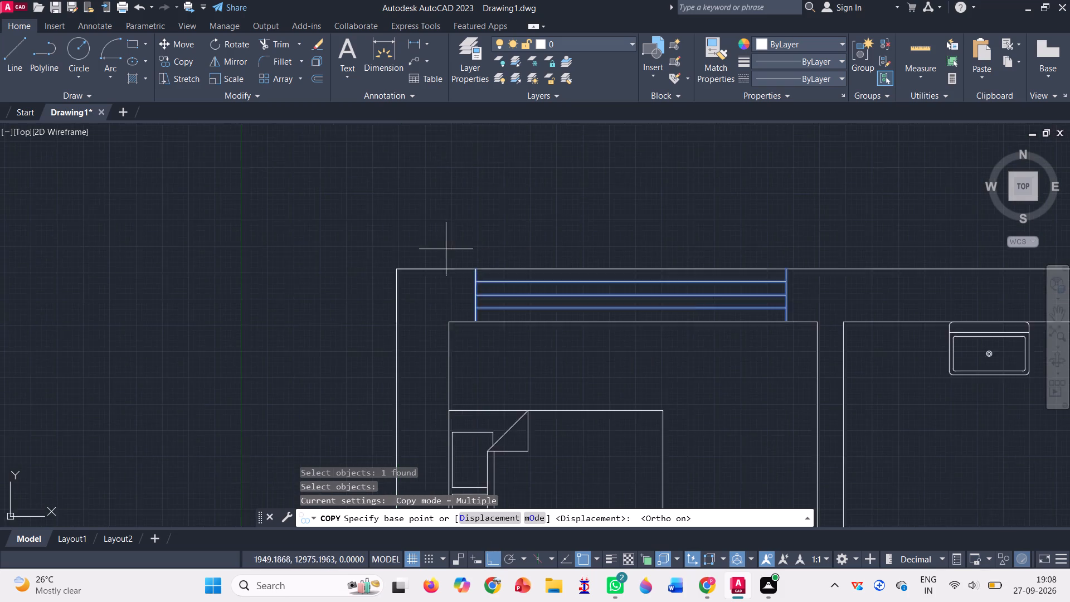
scroll(446, 249, up, 1)
click(489, 285)
scroll(434, 267, down, 3)
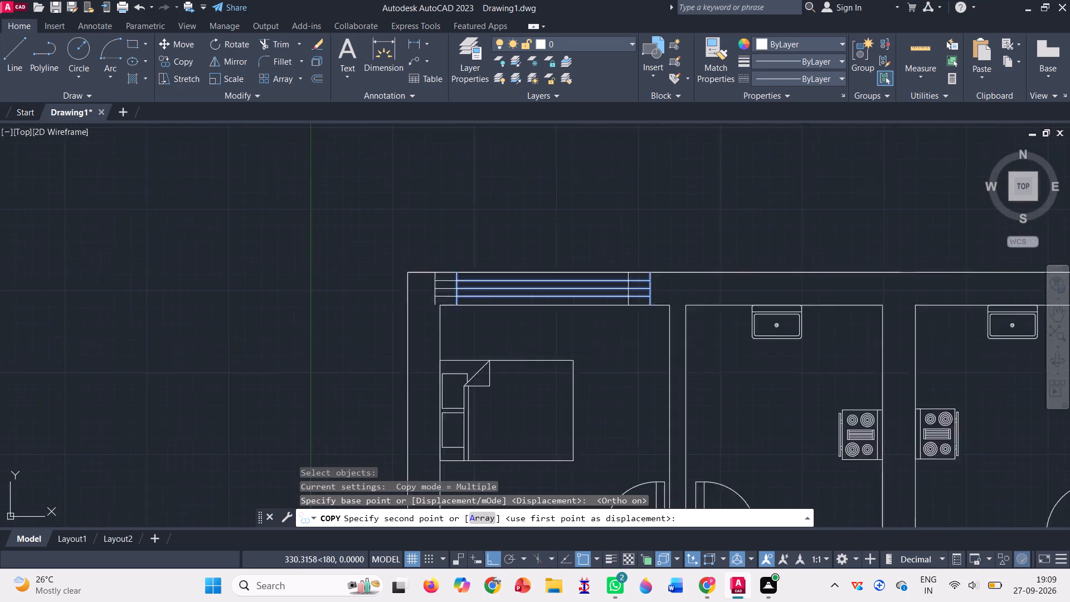
scroll(434, 267, down, 1)
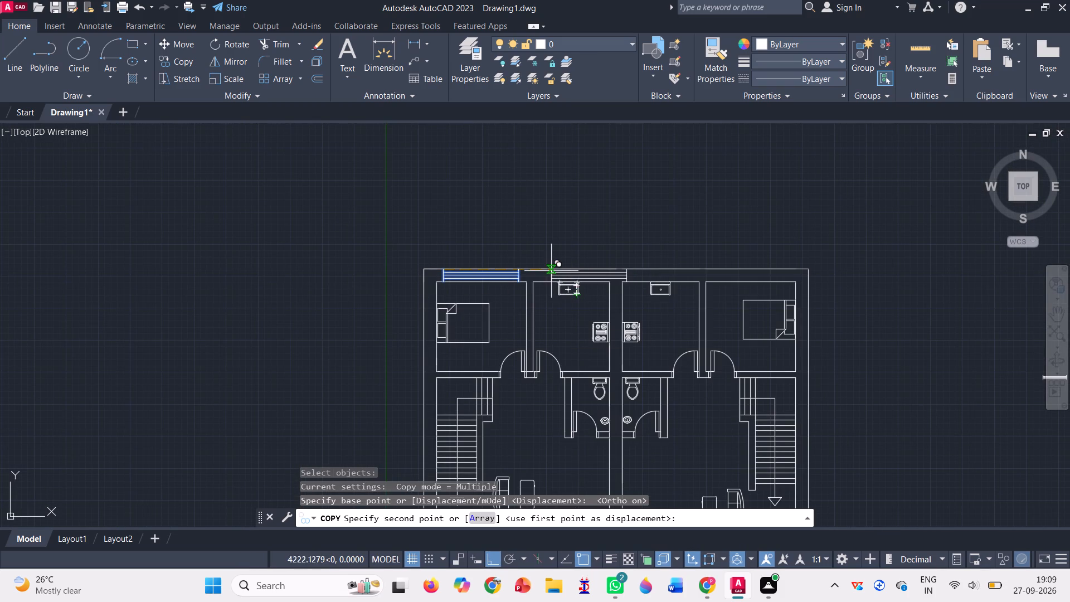
scroll(546, 268, up, 2)
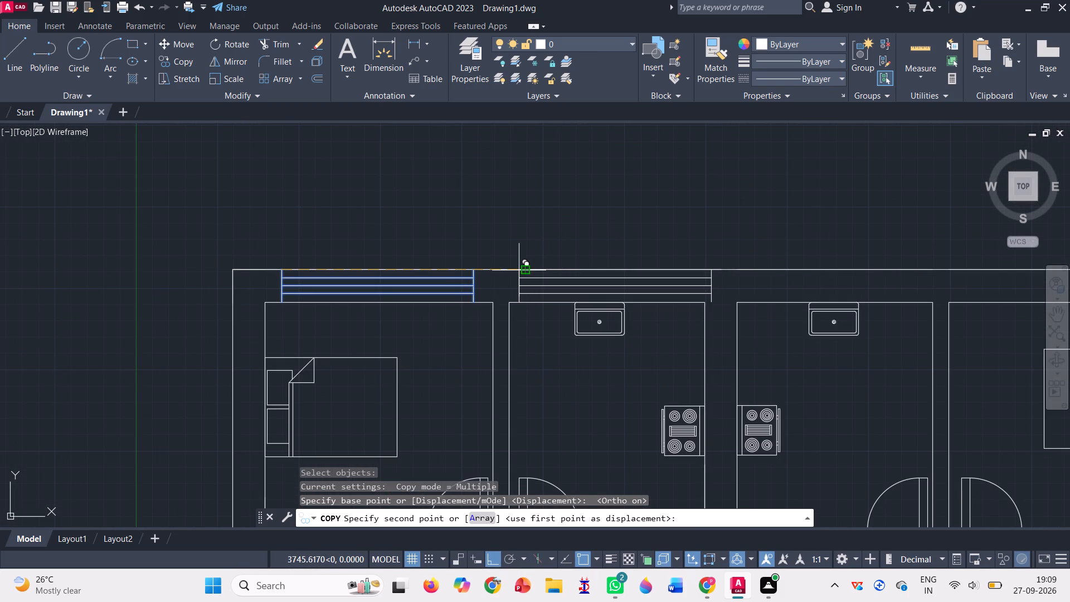
scroll(518, 237, down, 2)
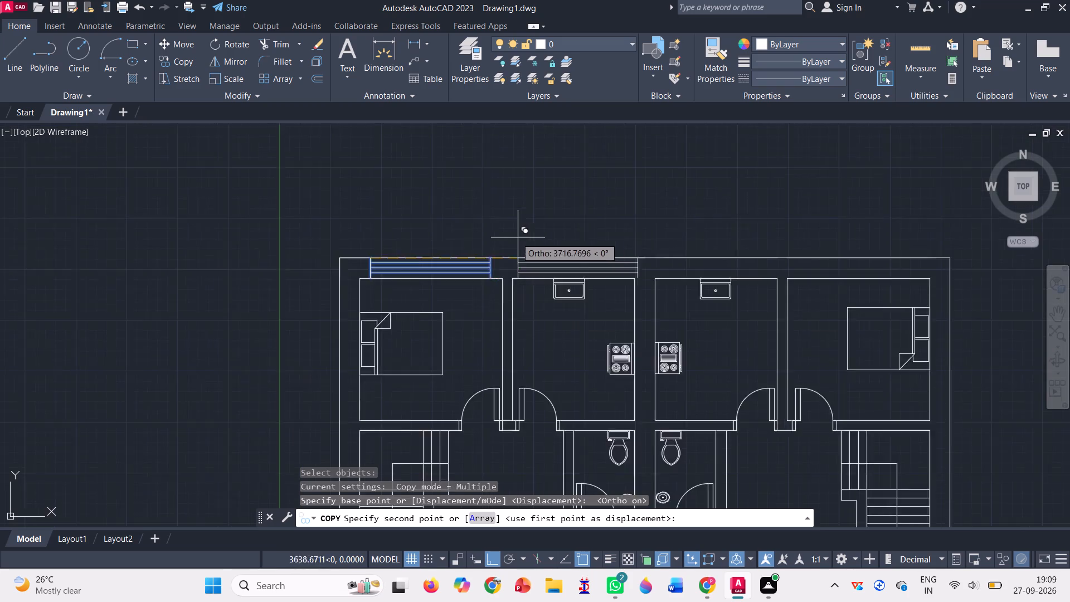
scroll(702, 264, up, 3)
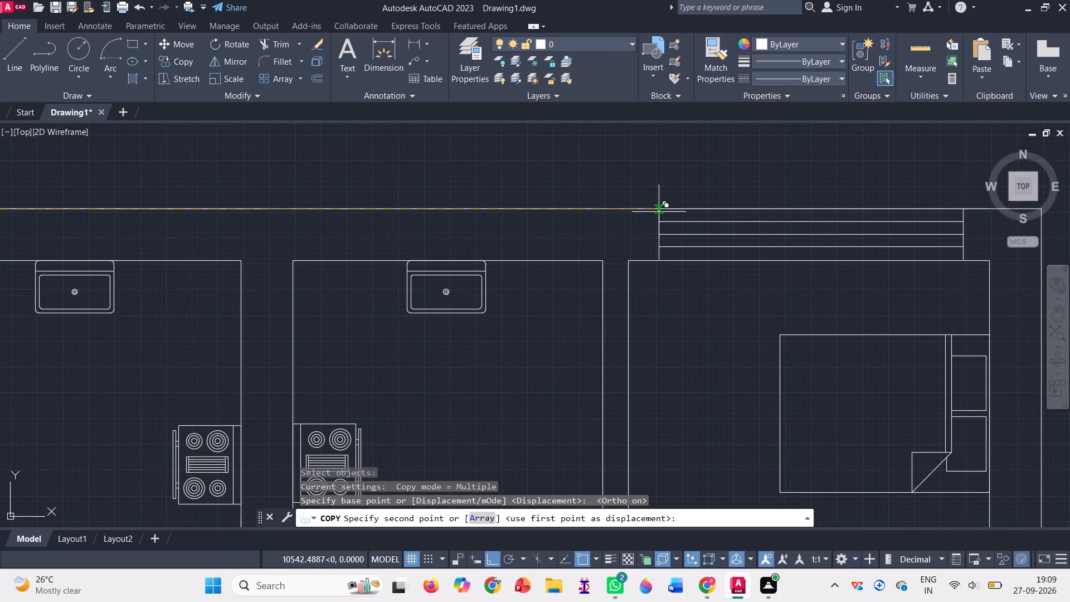
click(659, 208)
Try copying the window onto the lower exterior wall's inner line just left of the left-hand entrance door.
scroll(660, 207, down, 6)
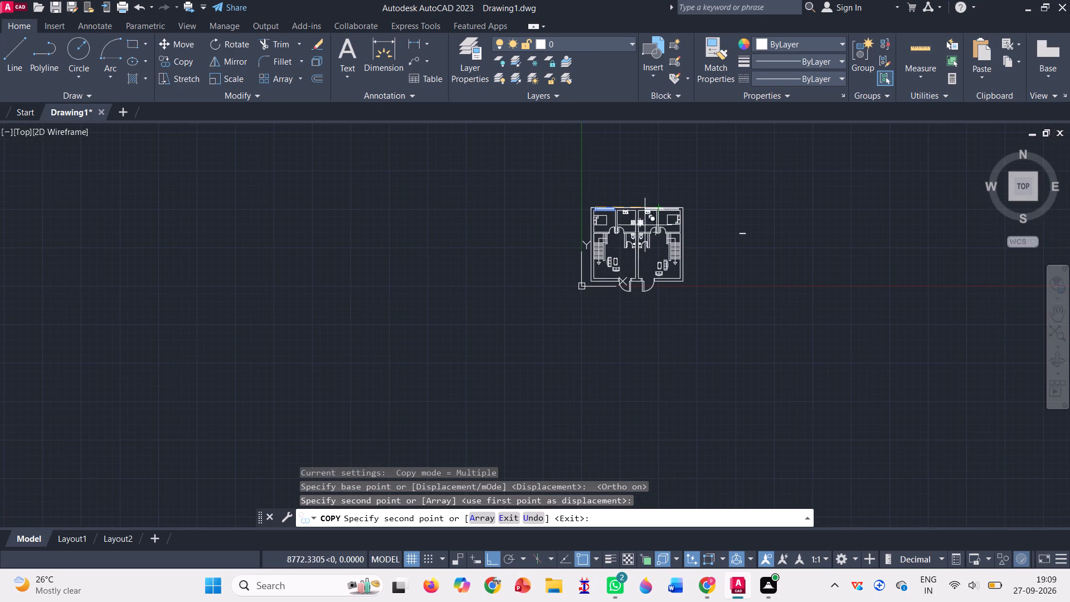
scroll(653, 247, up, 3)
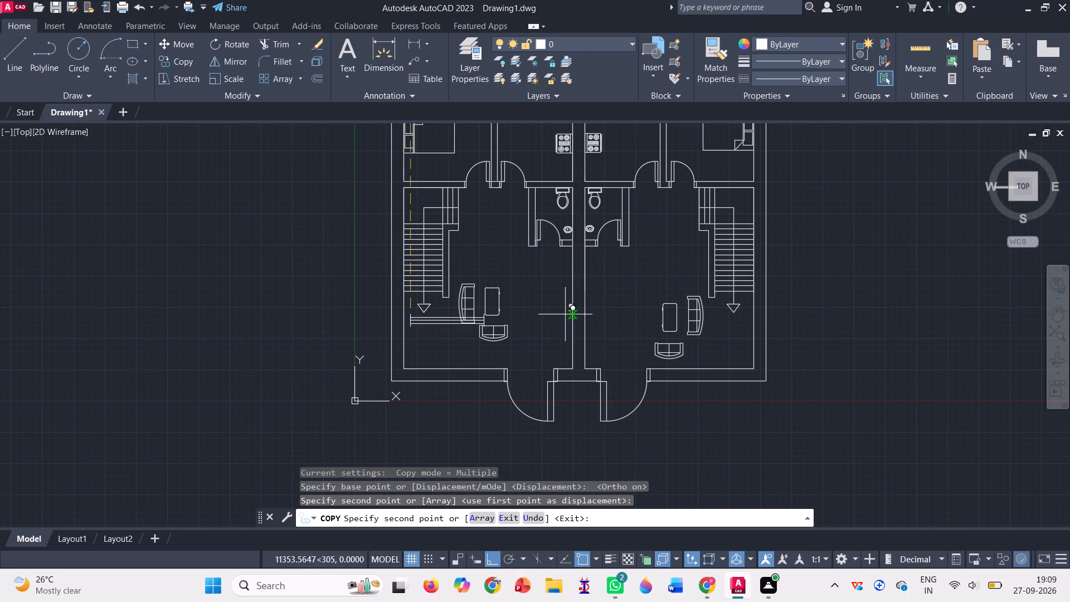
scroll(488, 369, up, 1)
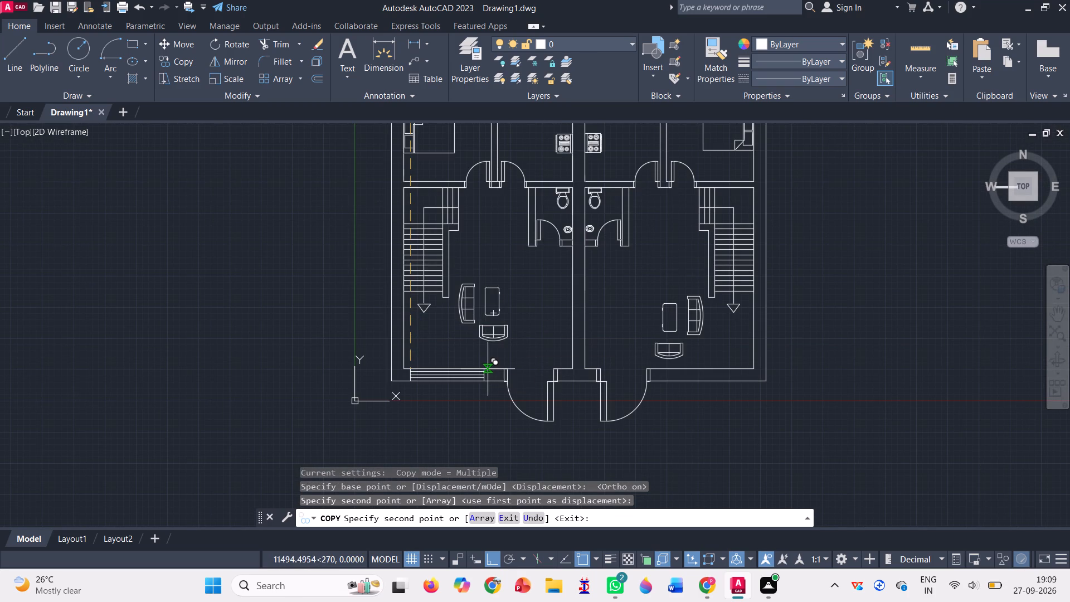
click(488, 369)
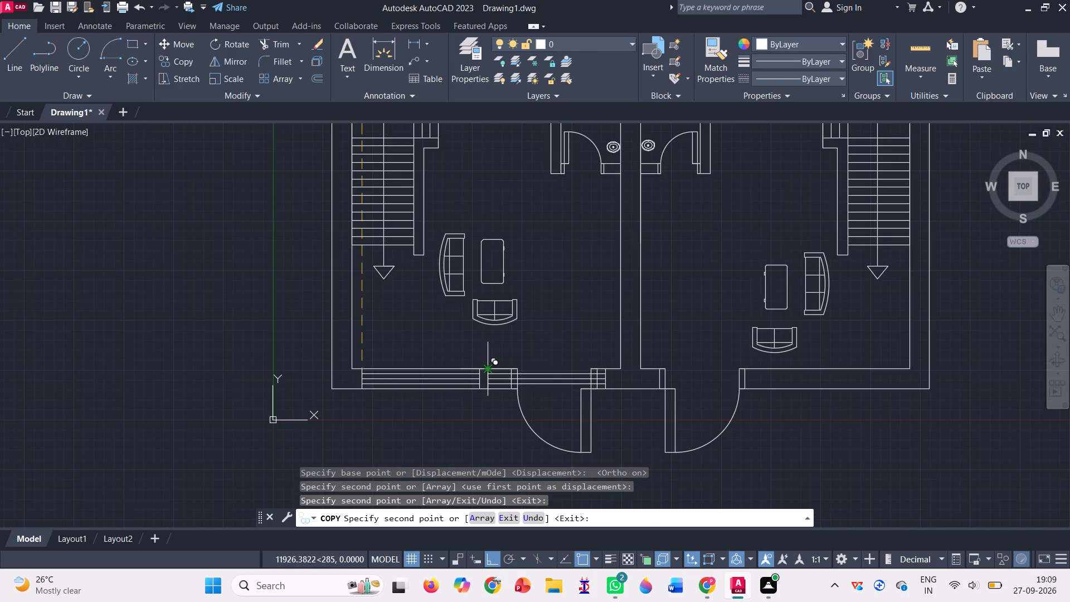
Copy the window into the lower wall straight below the left-hand bedroom's window and, with Ortho off, right of the right-hand entrance door.
click(363, 365)
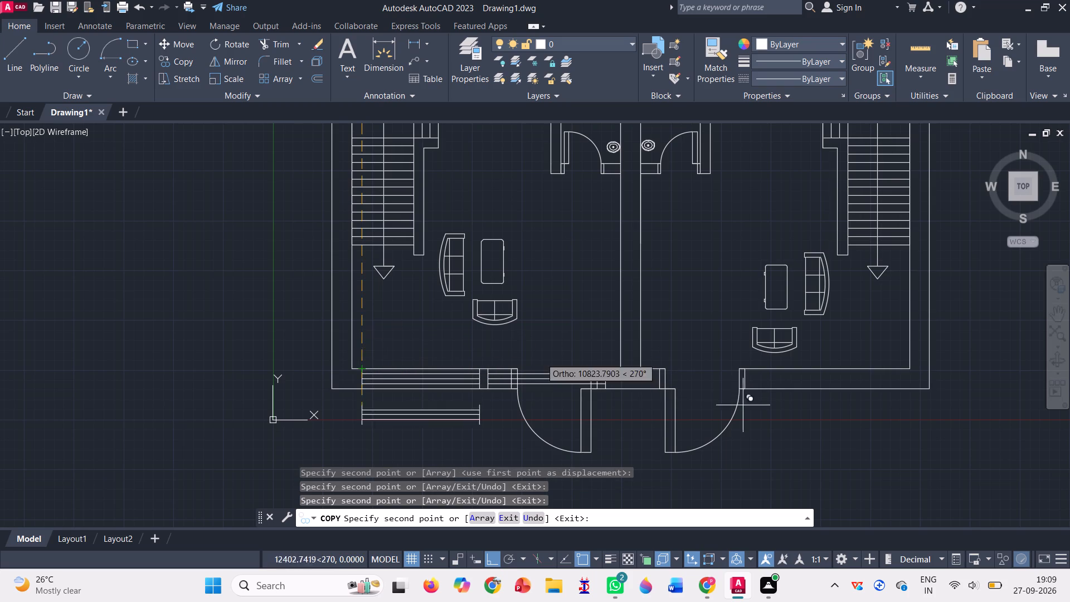
click(495, 555)
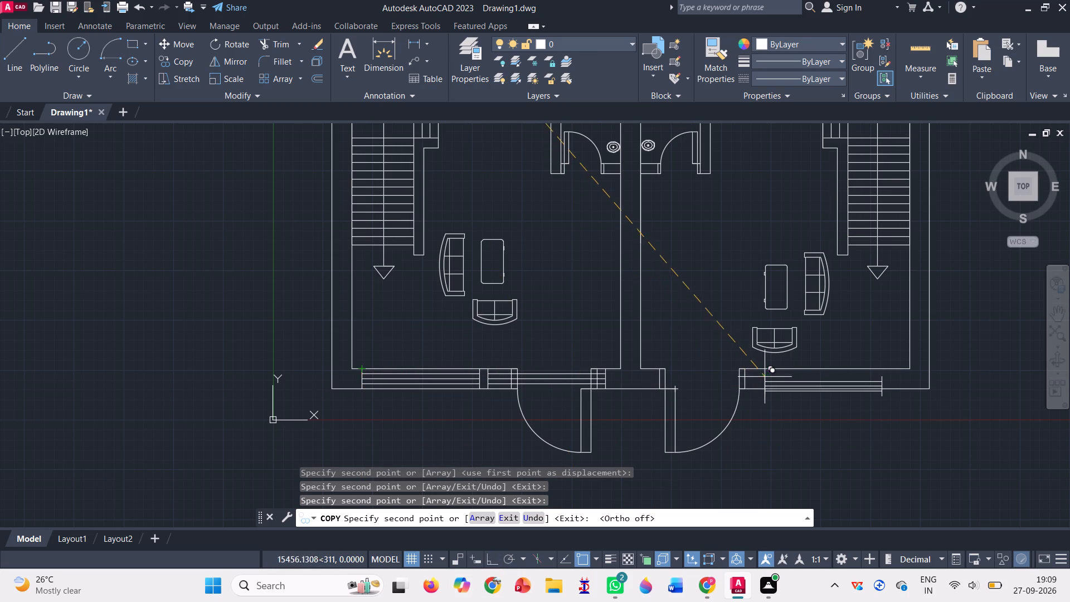
scroll(773, 373, up, 2)
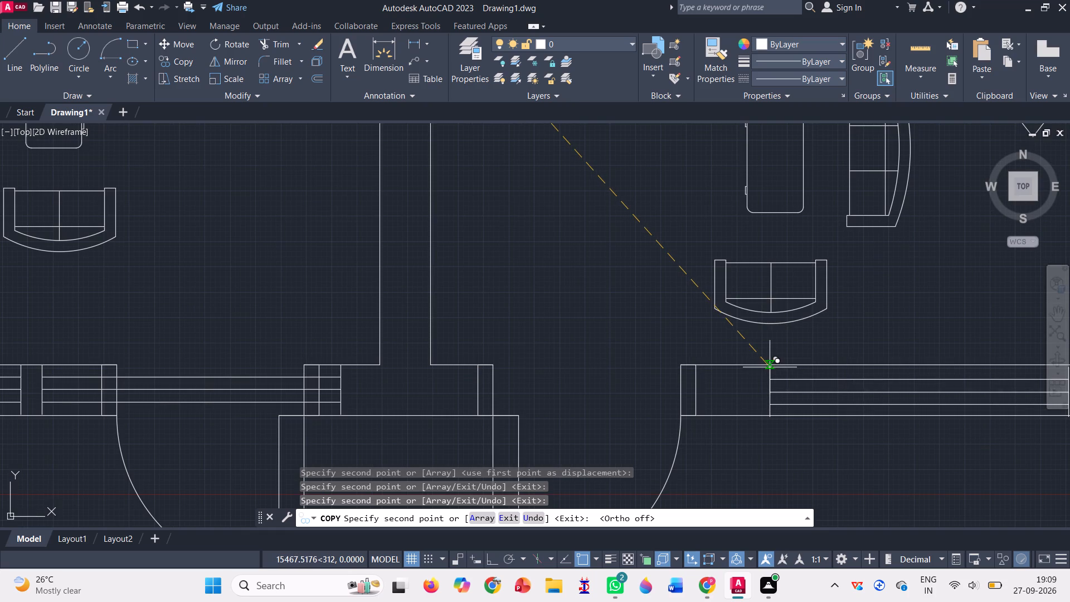
click(770, 367)
scroll(787, 346, down, 3)
key(Return)
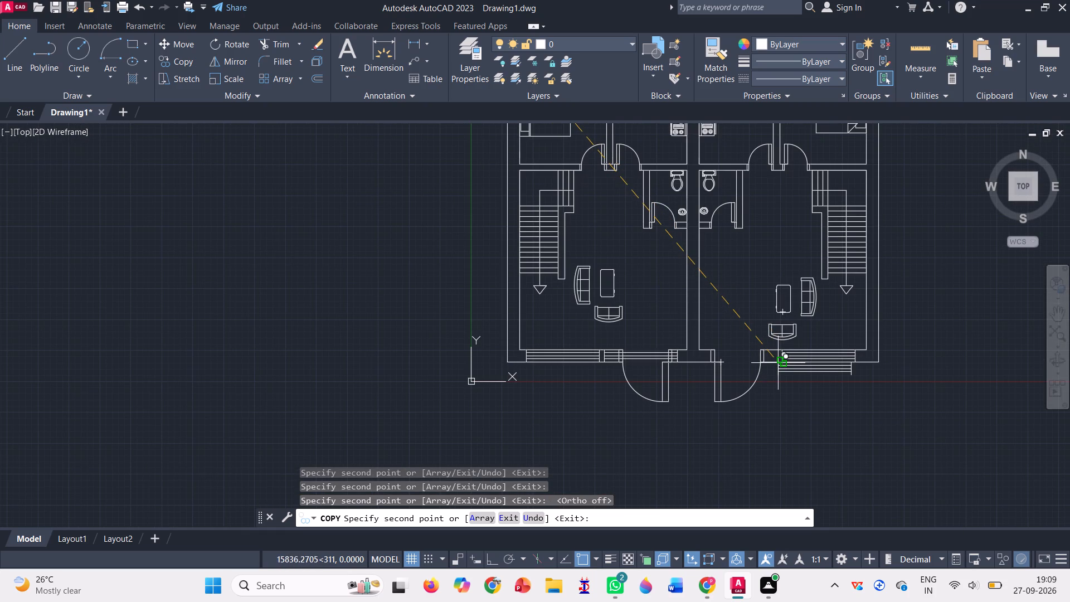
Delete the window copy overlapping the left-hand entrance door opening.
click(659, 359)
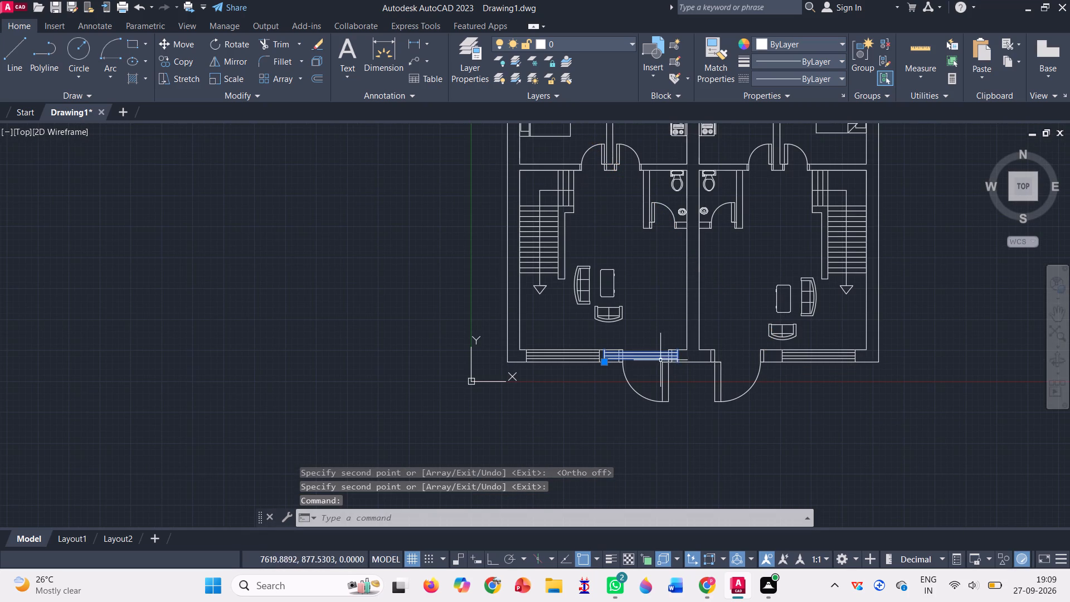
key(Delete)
Delete the original window block lying outside the plan to the right.
scroll(693, 358, down, 2)
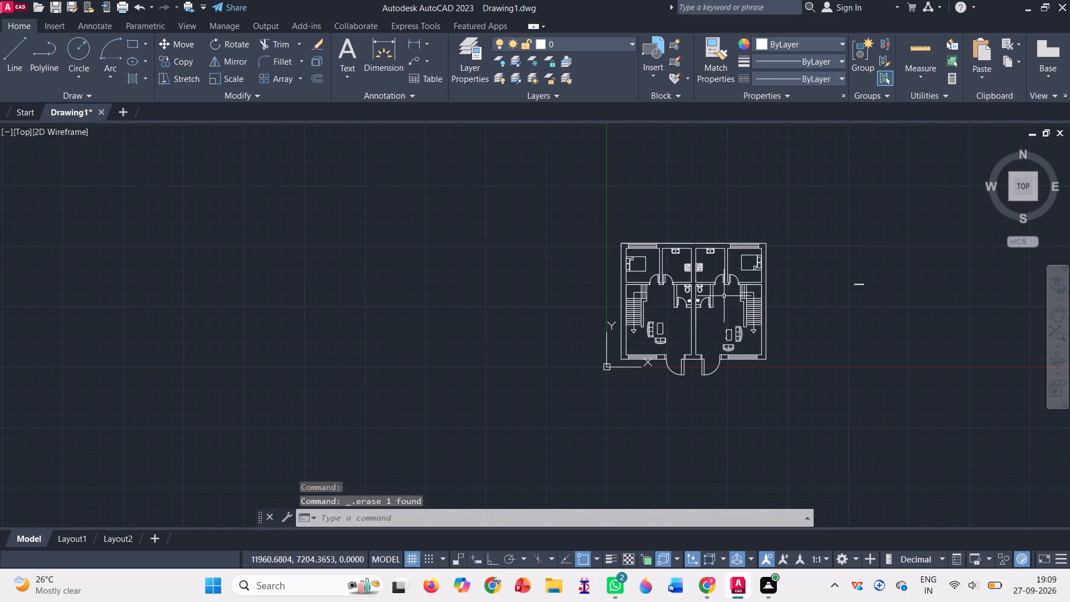
scroll(728, 294, up, 2)
scroll(896, 246, down, 2)
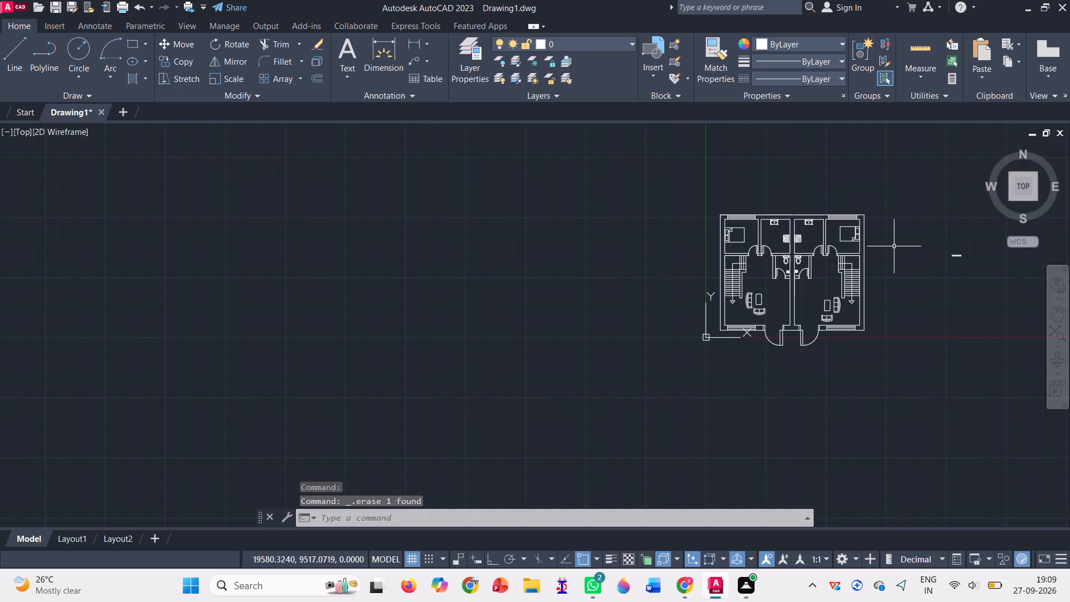
scroll(978, 276, up, 2)
drag(892, 229, 959, 237)
scroll(952, 224, up, 1)
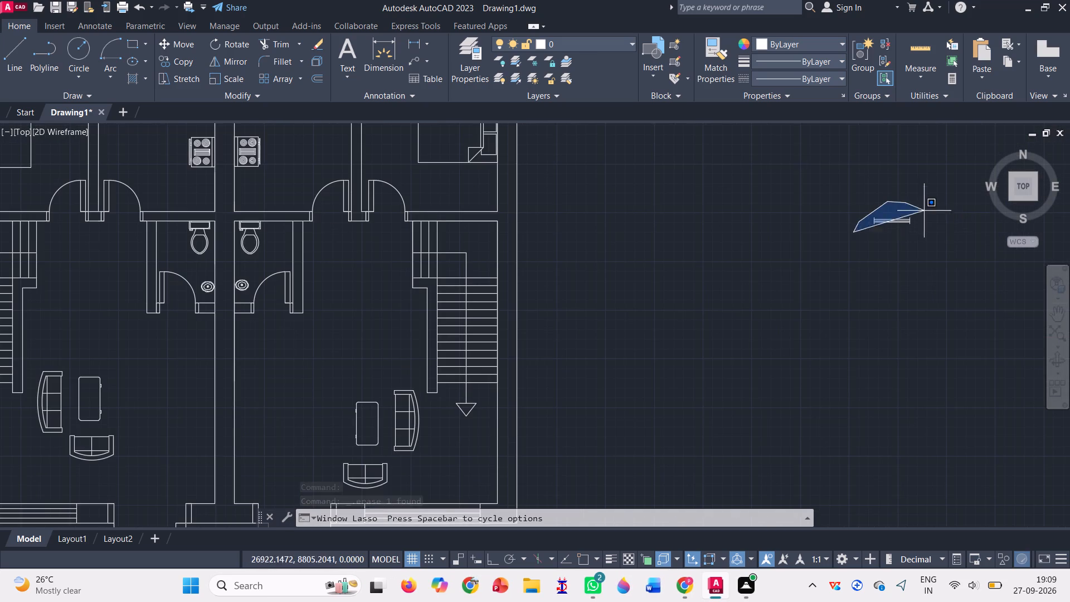
drag(959, 237, 961, 245)
key(Return)
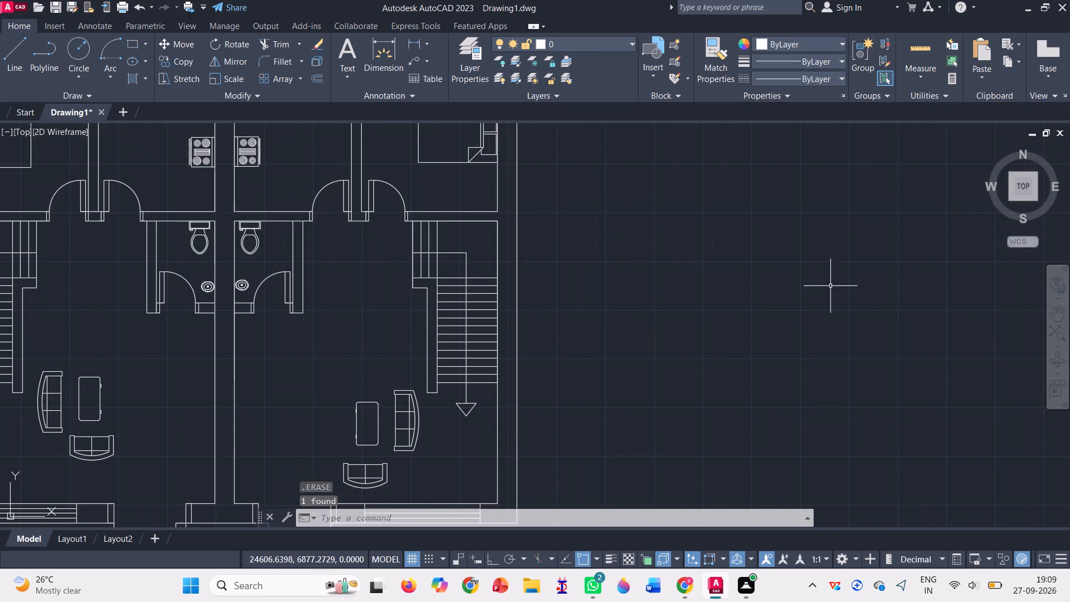
With Ortho on, draw a horizontal line about 6500 long inside the upper wall, extending the left bedroom window's top inner line past the right-hand sink.
scroll(756, 273, down, 4)
scroll(653, 231, up, 5)
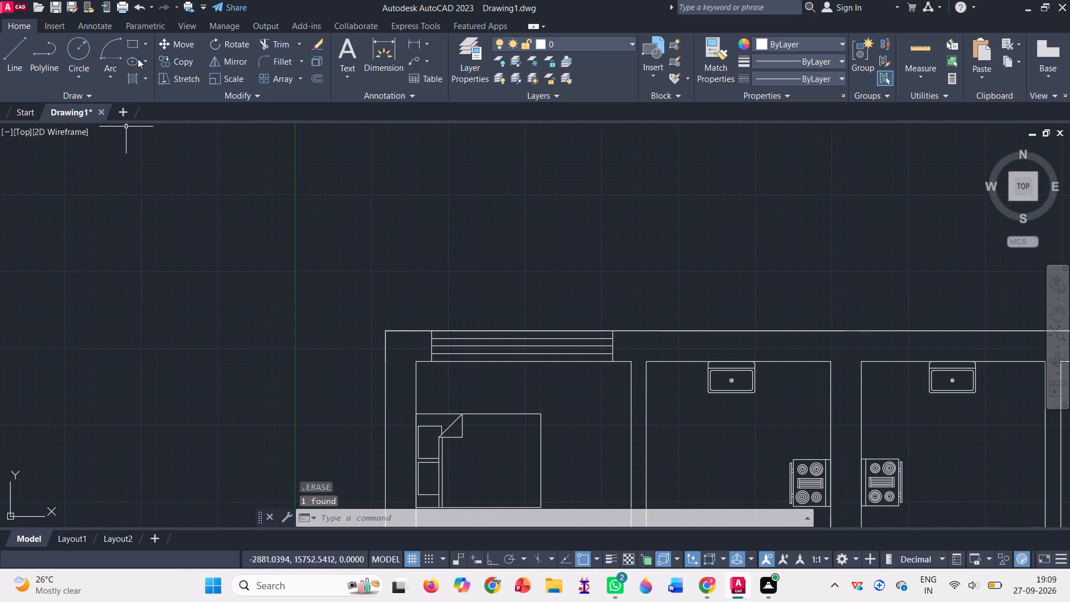
double_click(18, 56)
scroll(226, 205, down, 1)
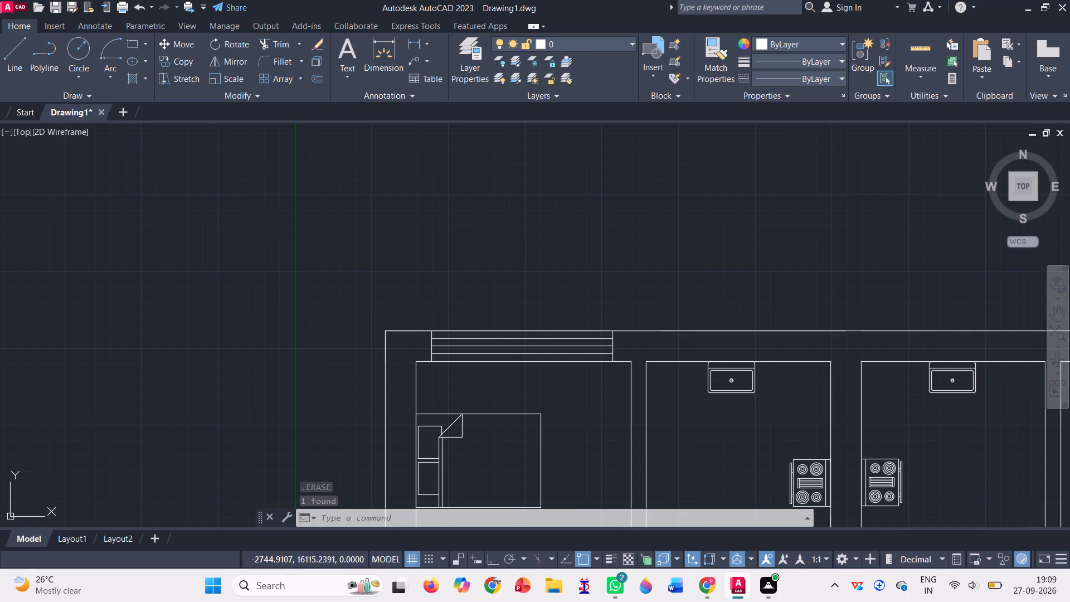
scroll(222, 210, down, 1)
scroll(435, 288, up, 2)
scroll(301, 213, up, 1)
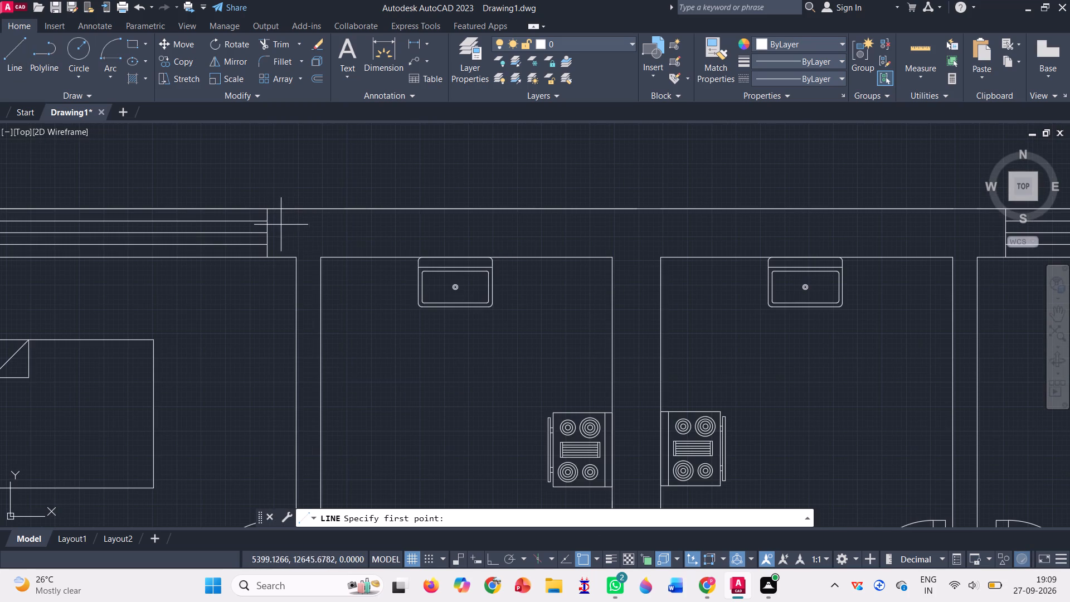
click(264, 222)
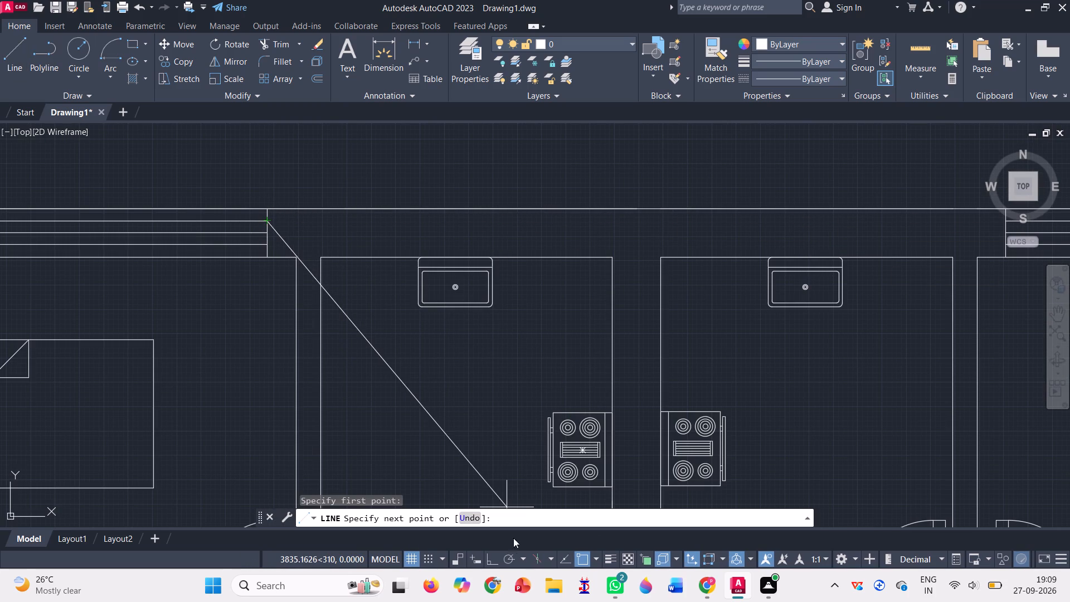
click(490, 561)
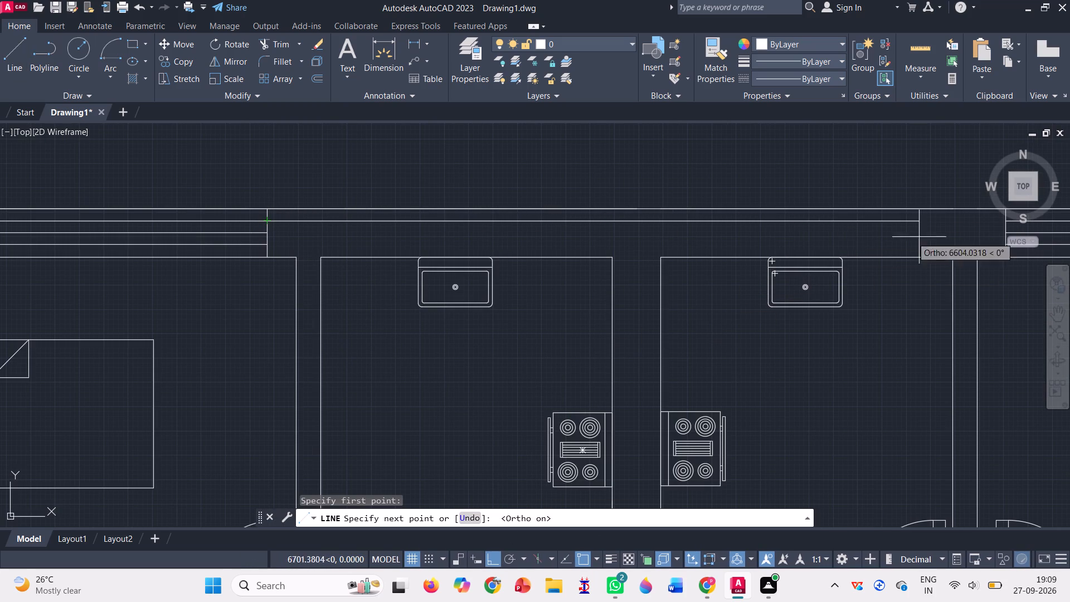
click(902, 223)
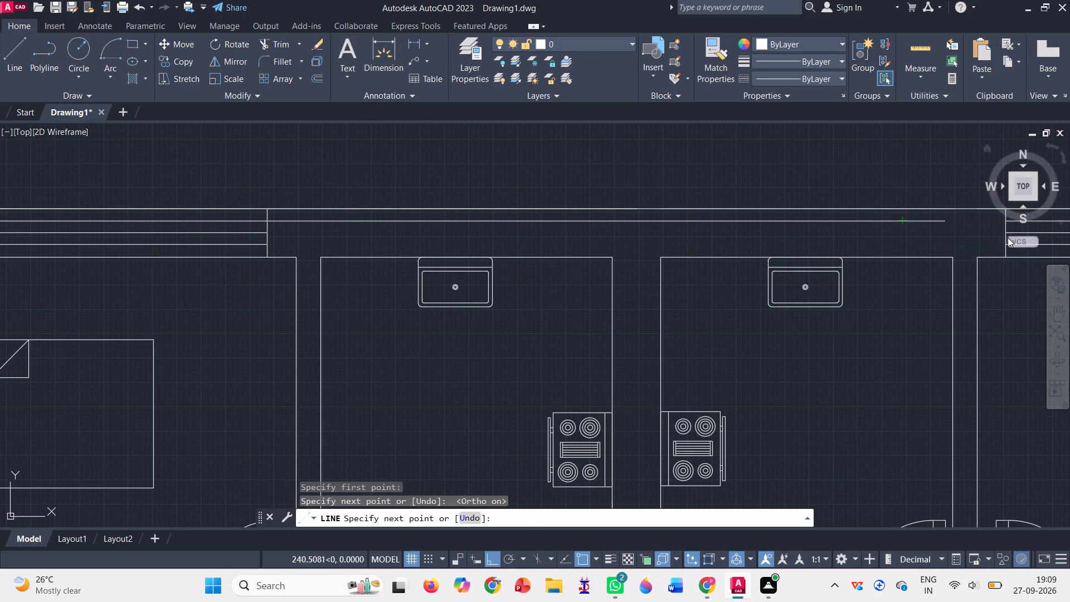
key(Return)
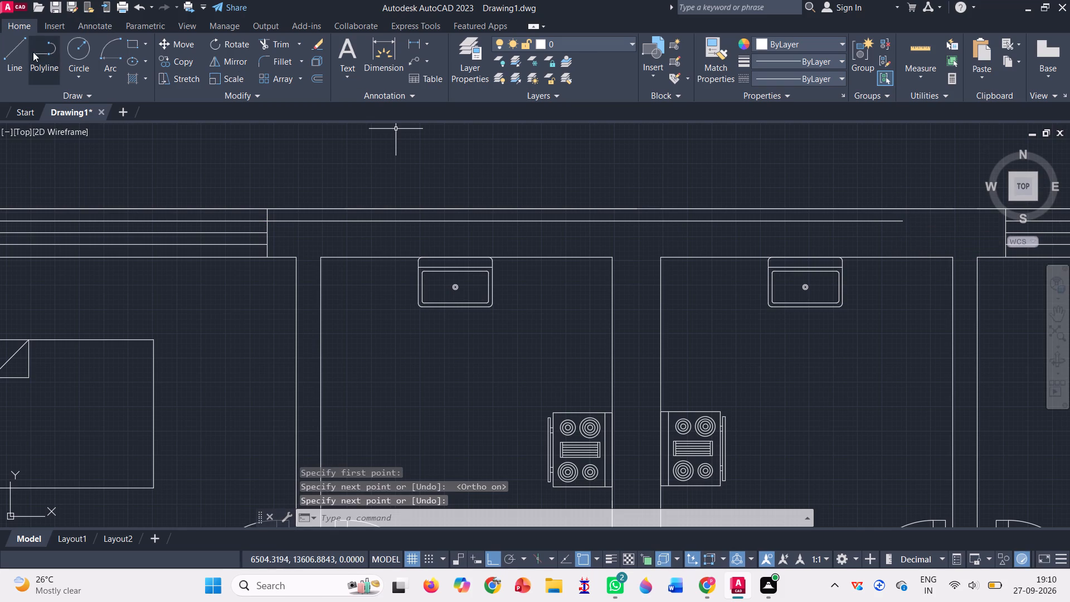
Draw two more horizontal lines about 6550 long inside the upper wall, continuing the left bedroom window's middle and lower inner lines.
click(18, 47)
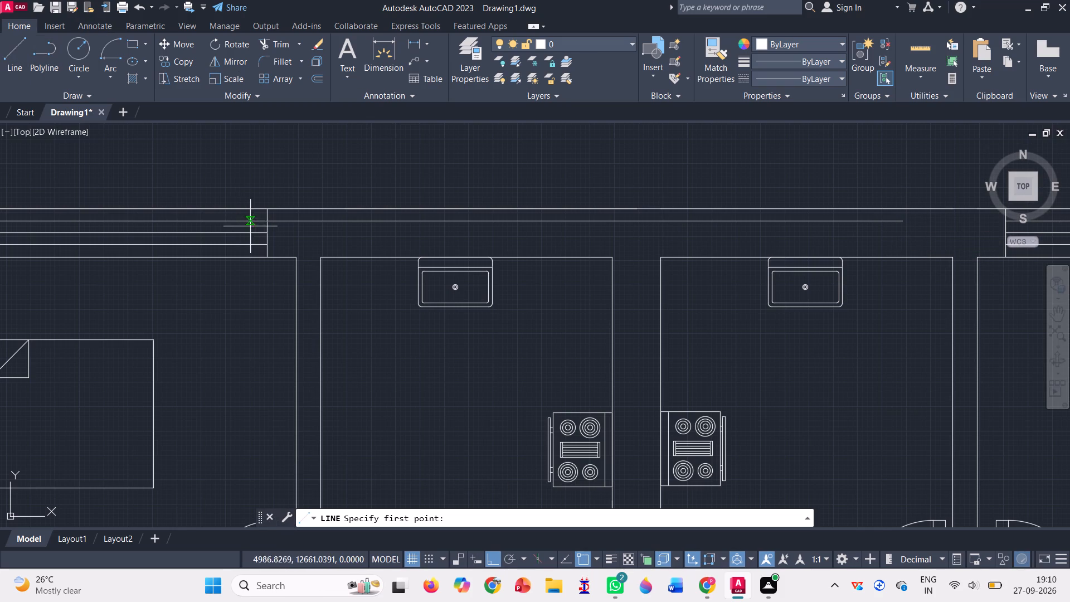
click(265, 235)
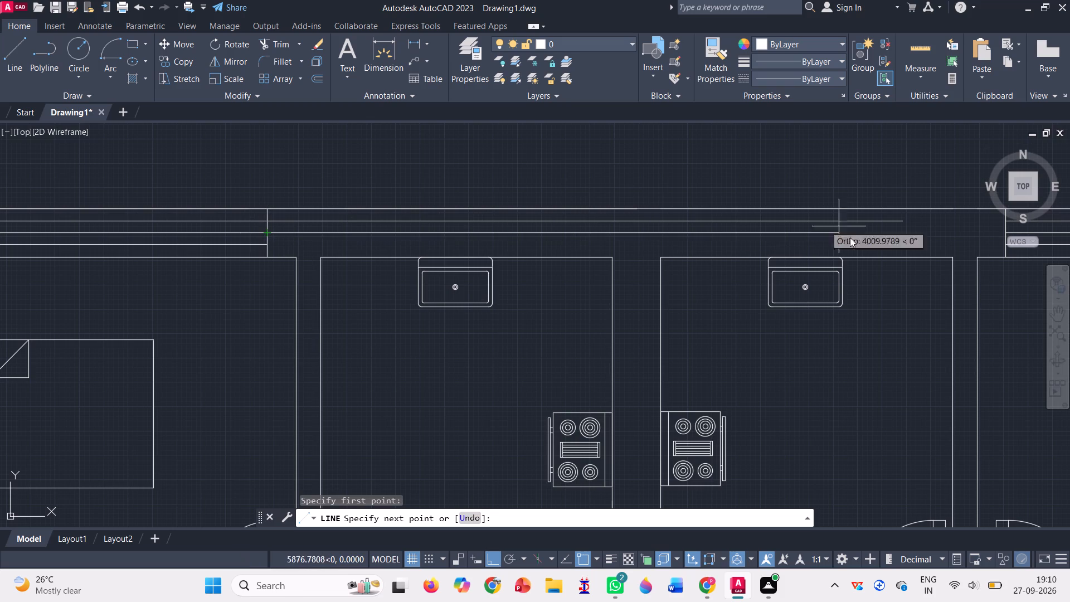
click(904, 232)
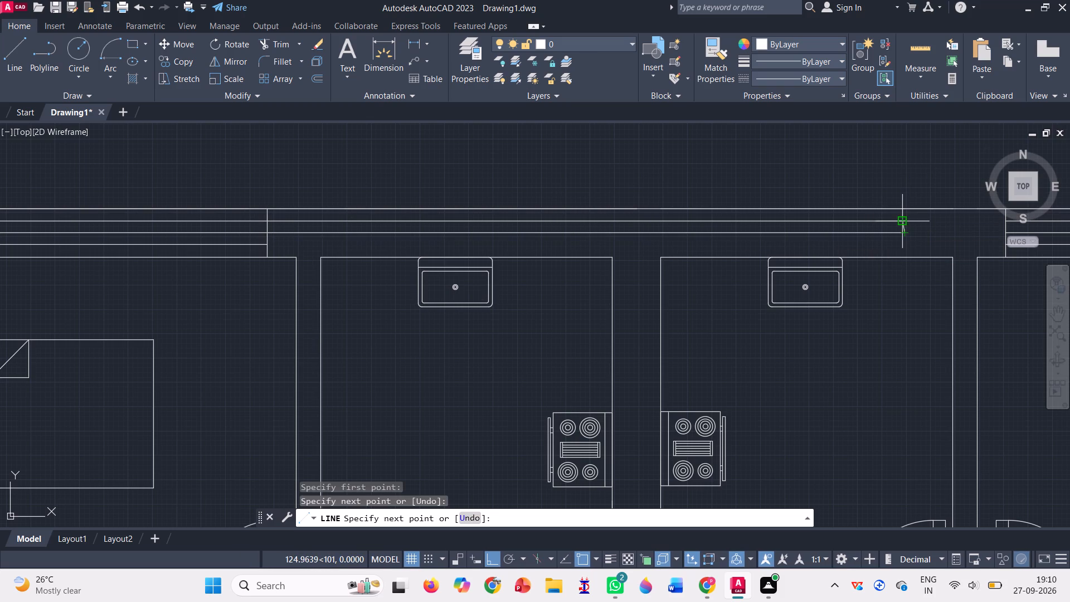
key(Return)
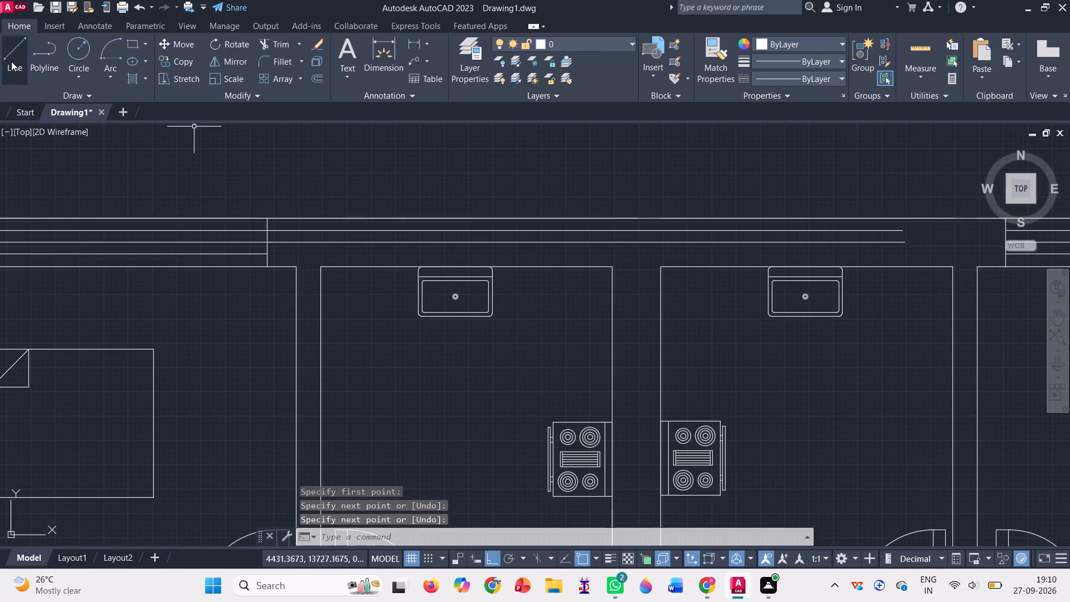
click(11, 61)
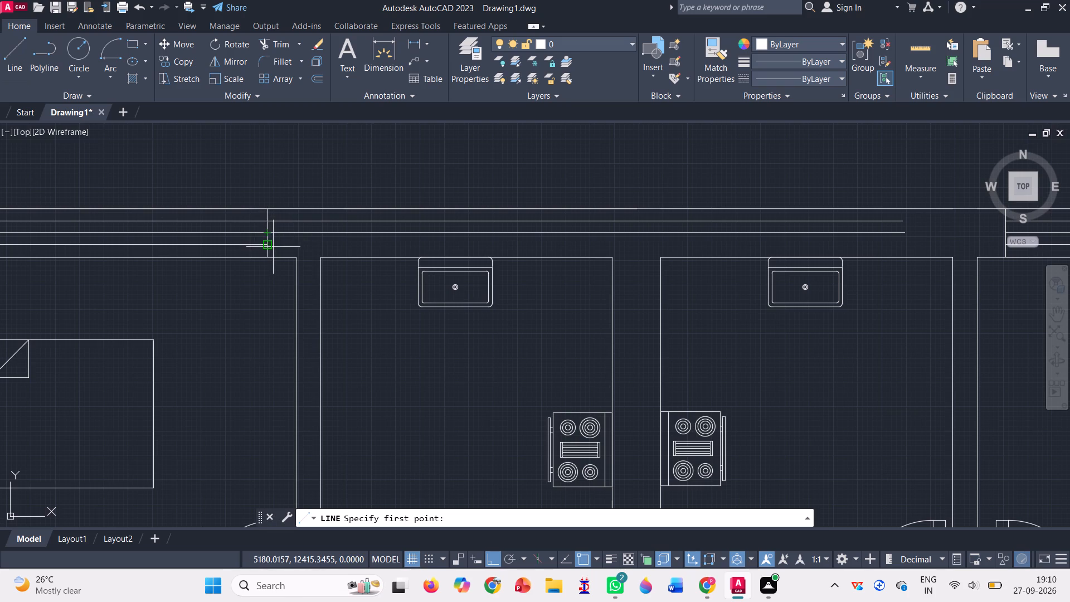
click(264, 245)
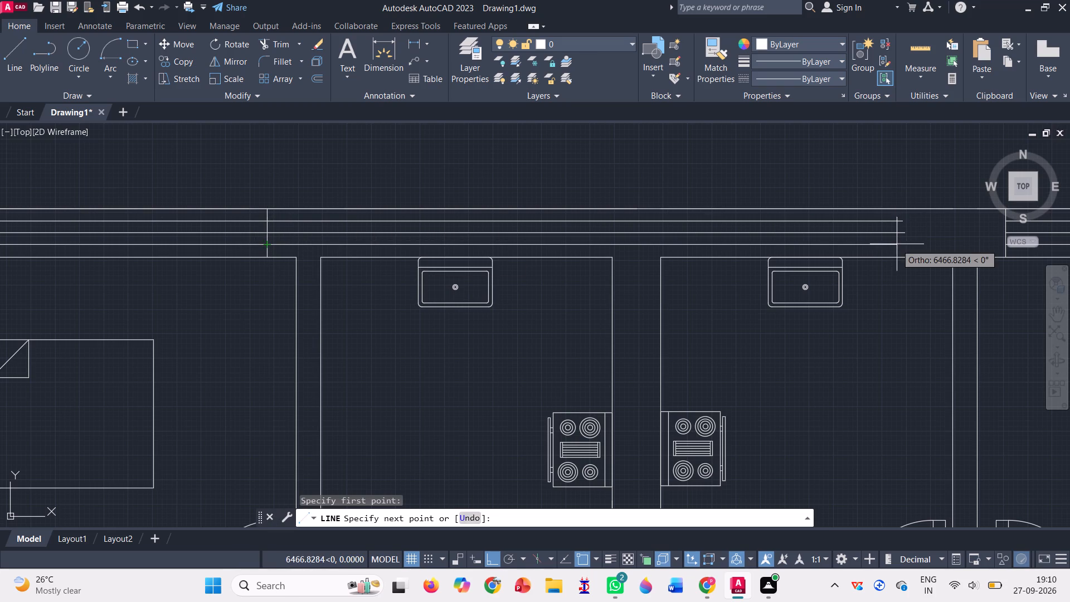
click(907, 244)
key(Return)
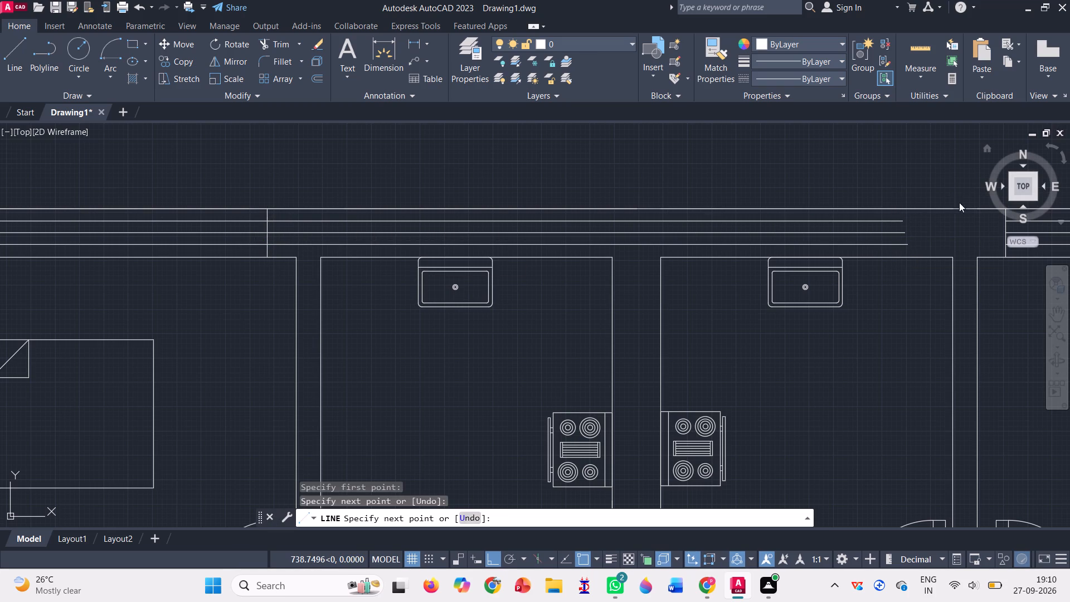
Draw two 500-long vertical lines across the upper wall, one on each side of the right-hand kitchen sink.
key(semicolon)
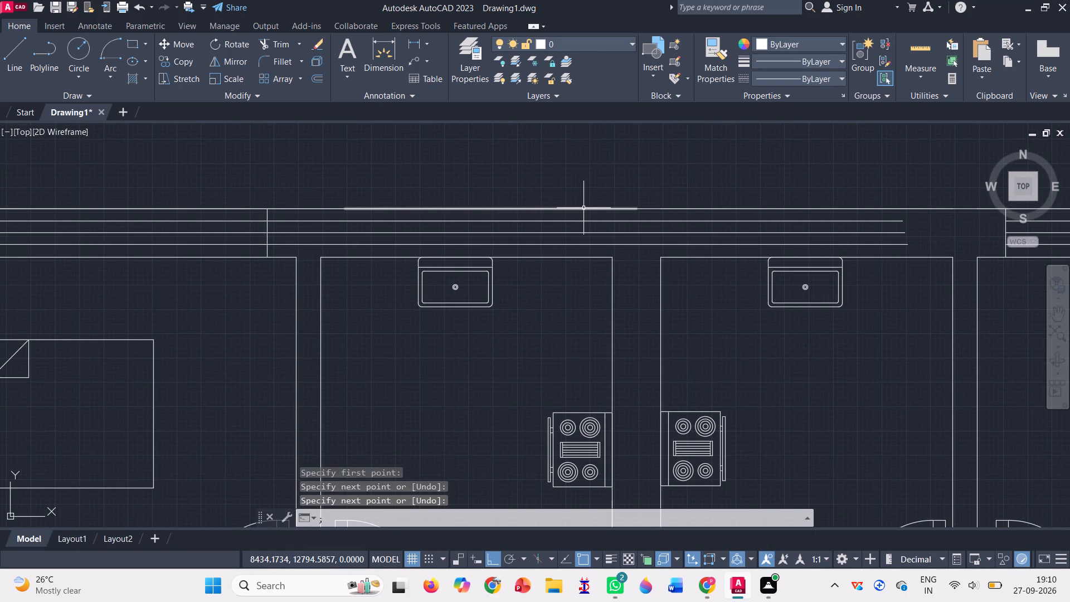
key(BackSpace)
key(l)
key(Return)
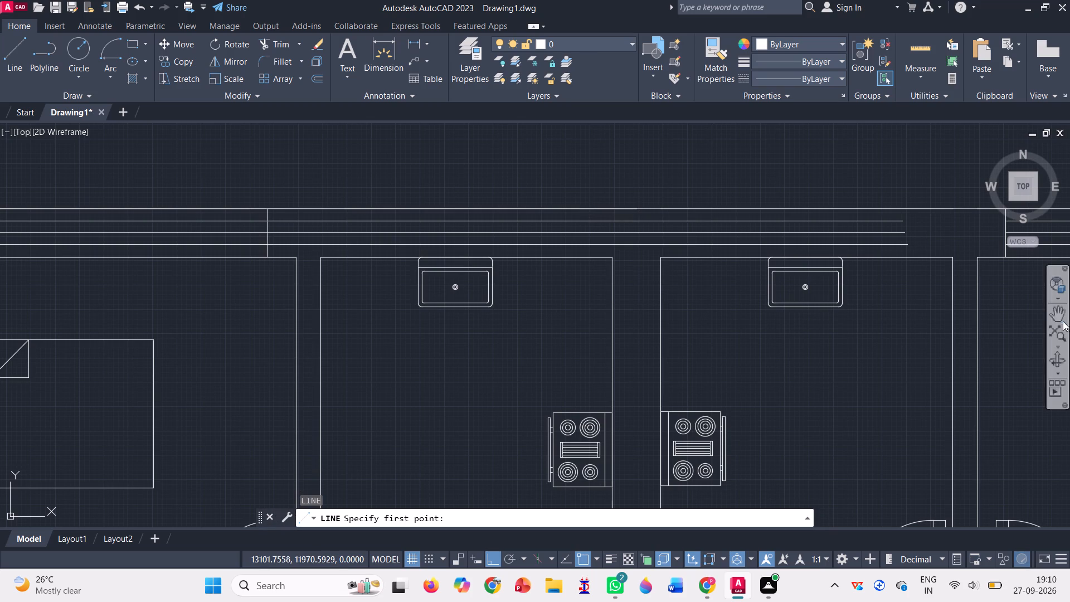
click(890, 257)
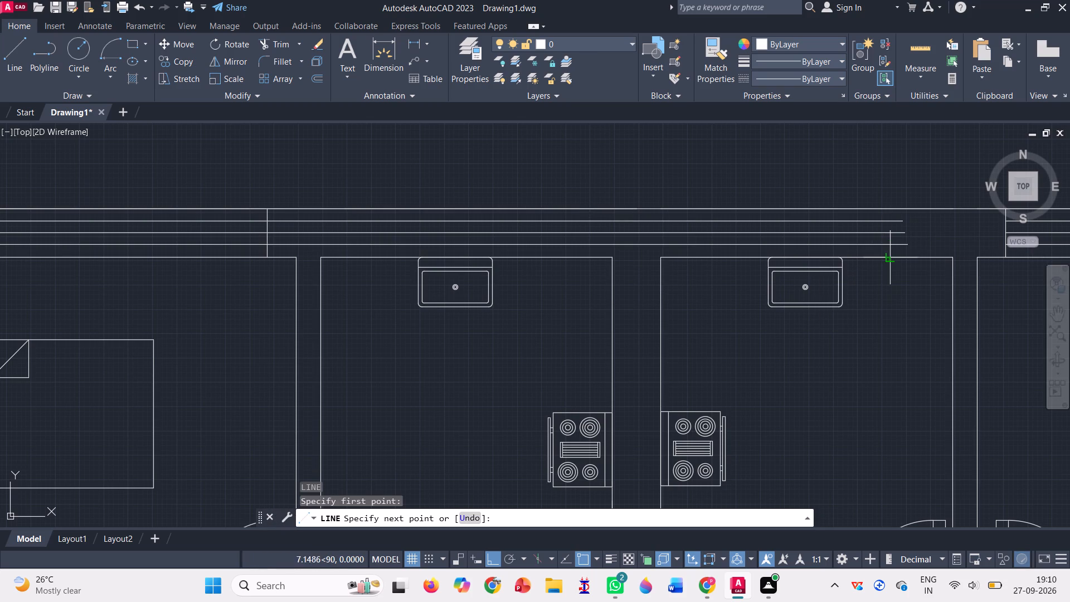
click(891, 211)
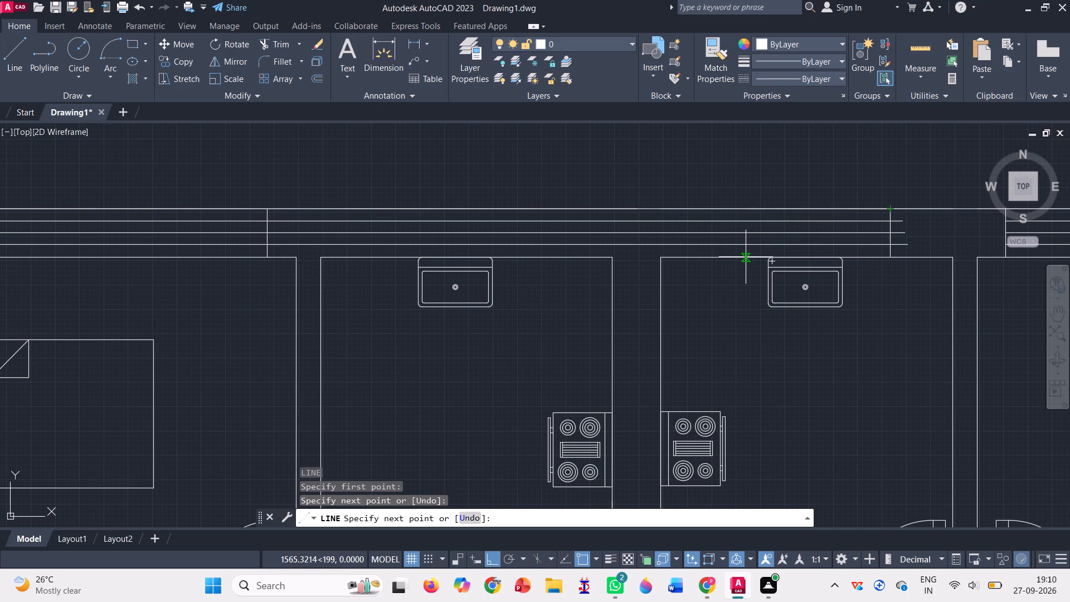
click(741, 259)
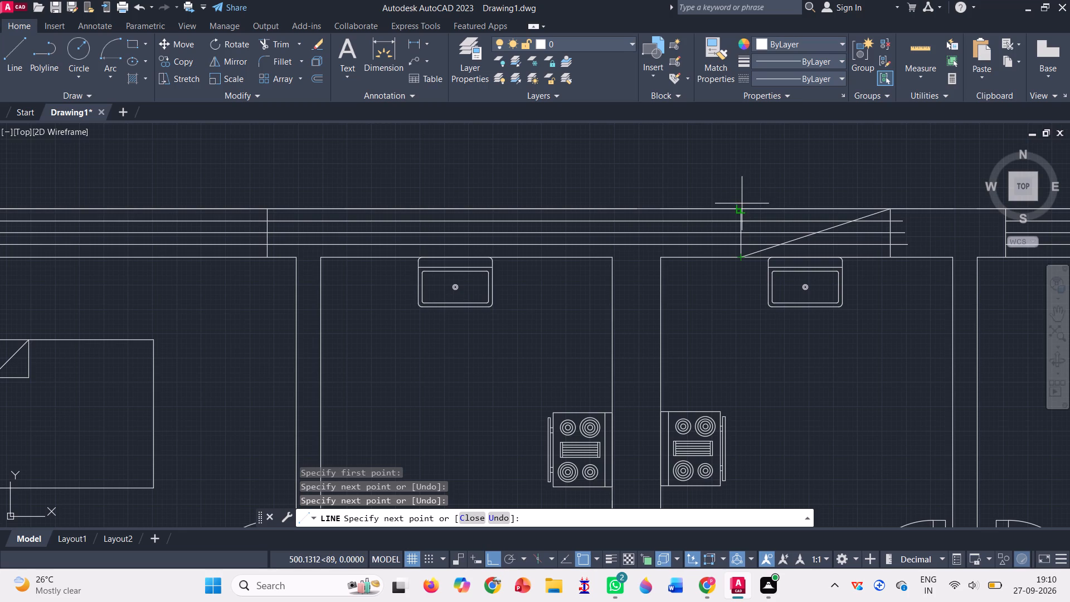
click(743, 211)
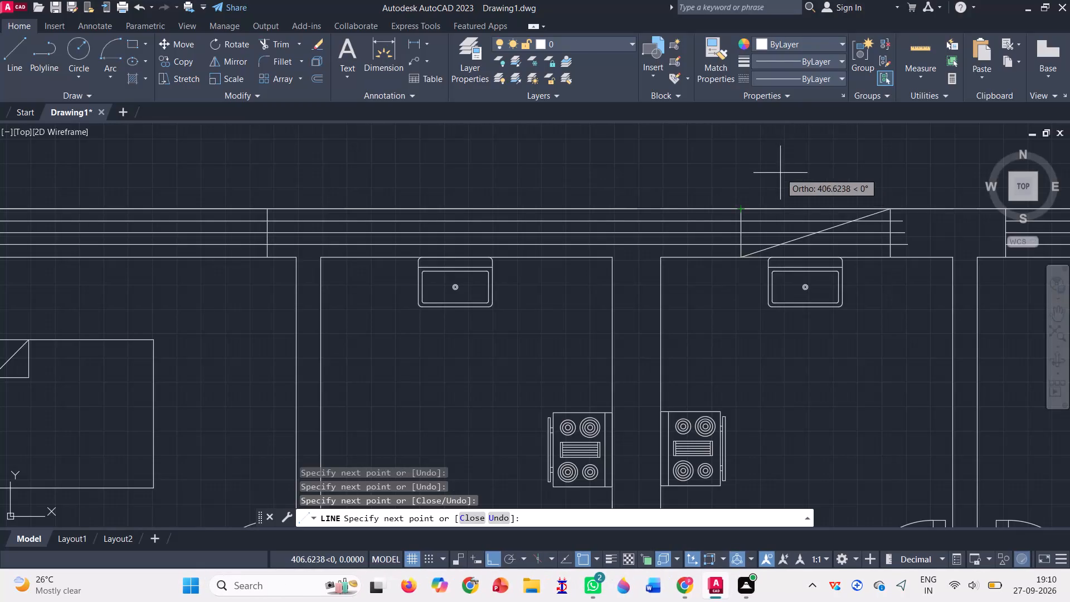
key(Return)
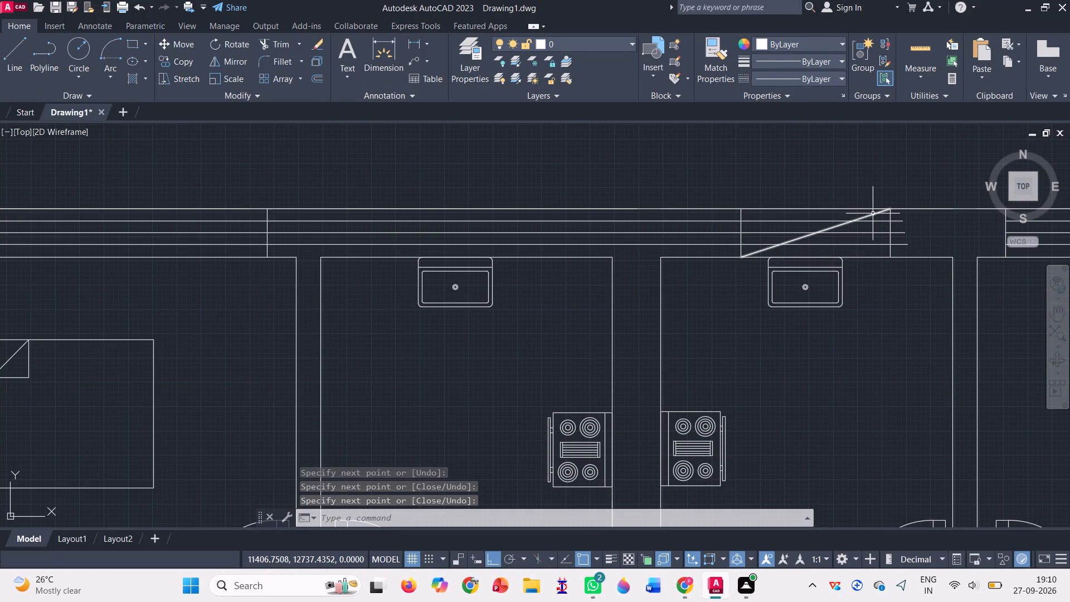
Delete the diagonal line joining the two vertical lines above the right-hand kitchen sink.
click(873, 213)
key(Delete)
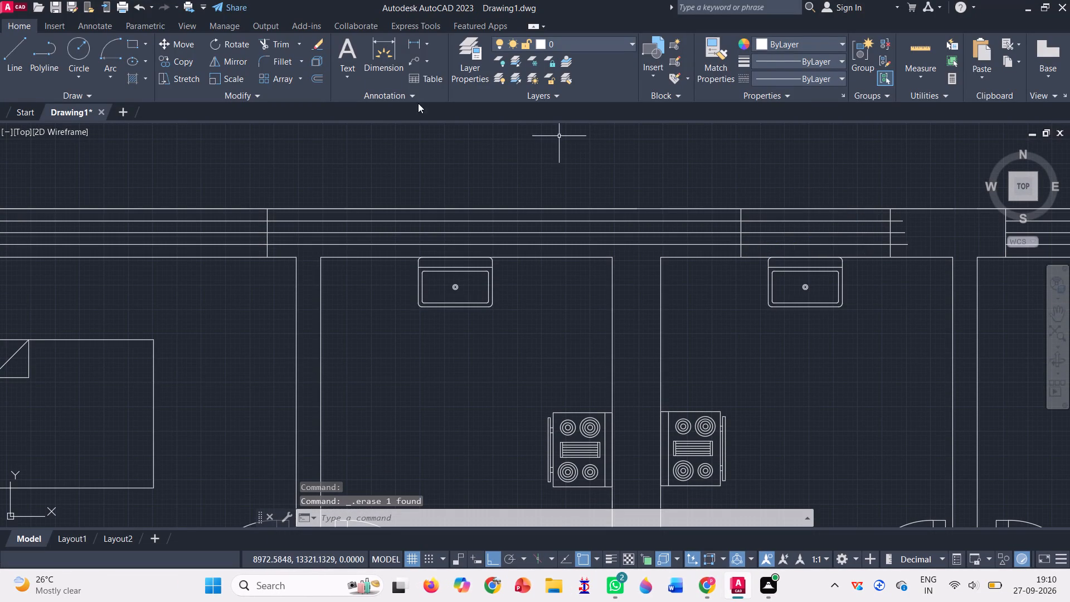
Trim the three horizontal line ends that protrude past the vertical line to the right of the right-hand kitchen sink.
click(290, 45)
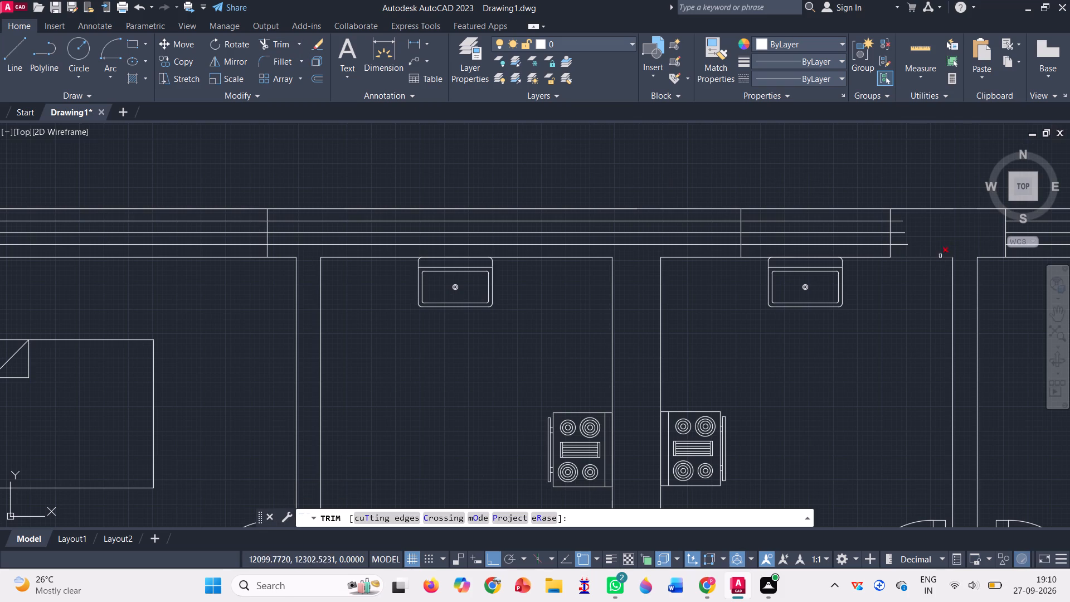
scroll(938, 244, up, 1)
click(870, 200)
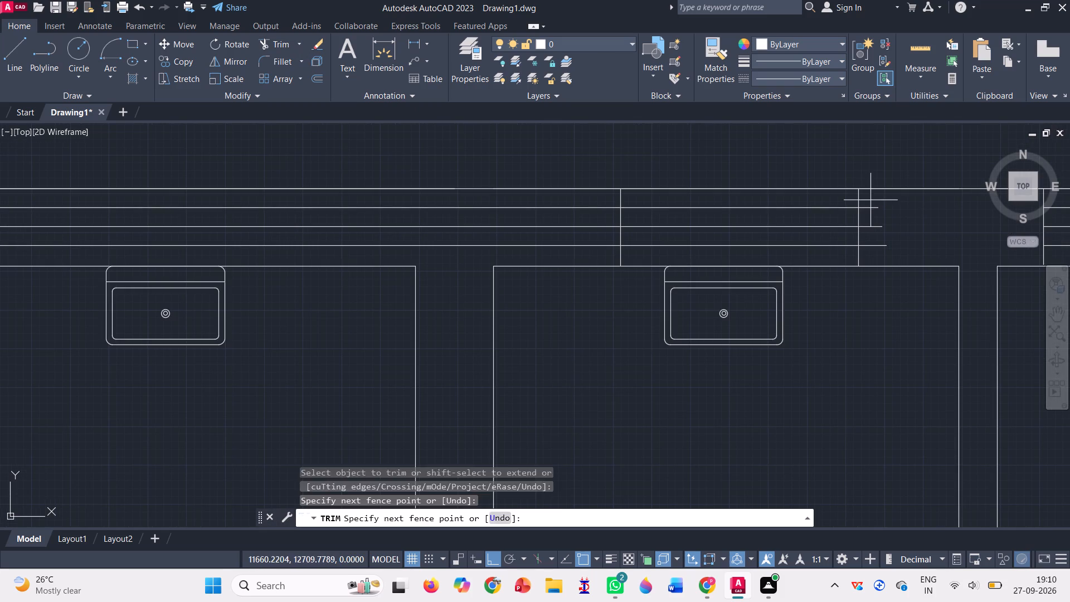
click(874, 202)
drag(874, 203, 875, 253)
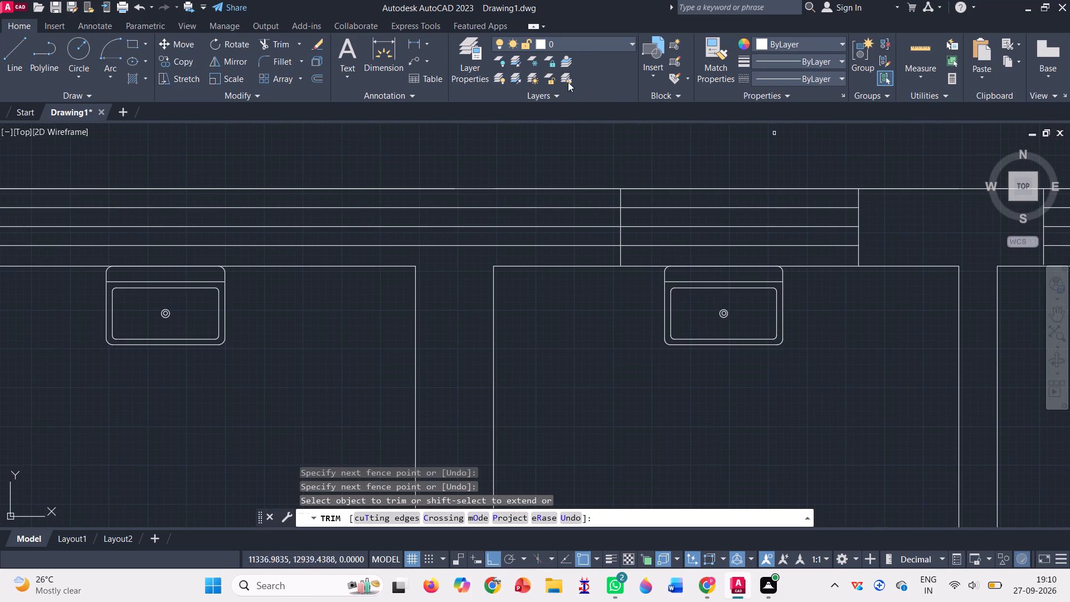
Copy the two vertical lines along the upper wall so they stand on either side of the left-hand kitchen sink.
click(187, 63)
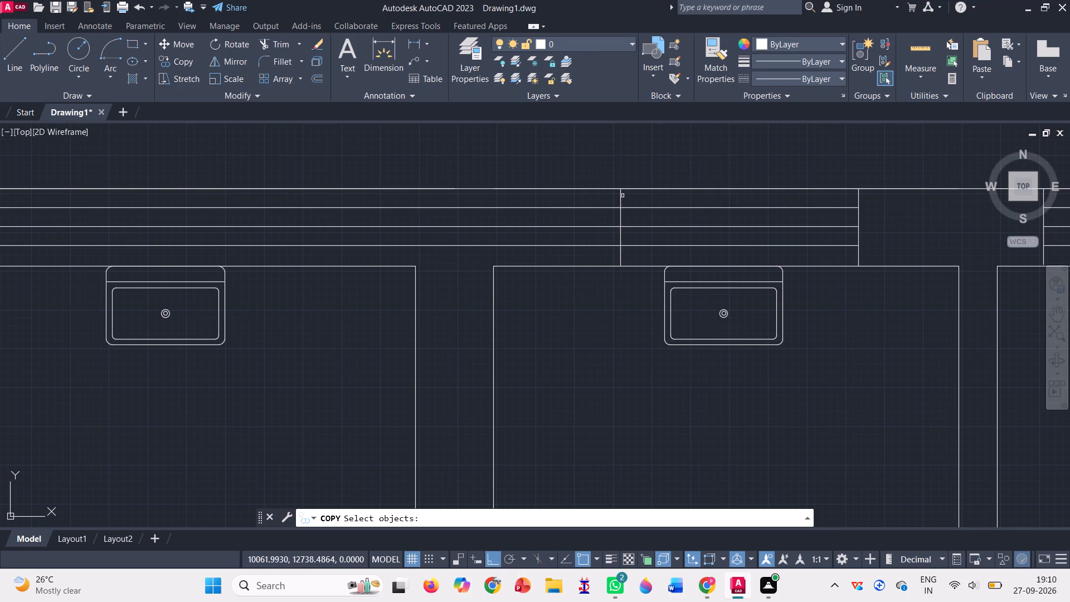
click(622, 196)
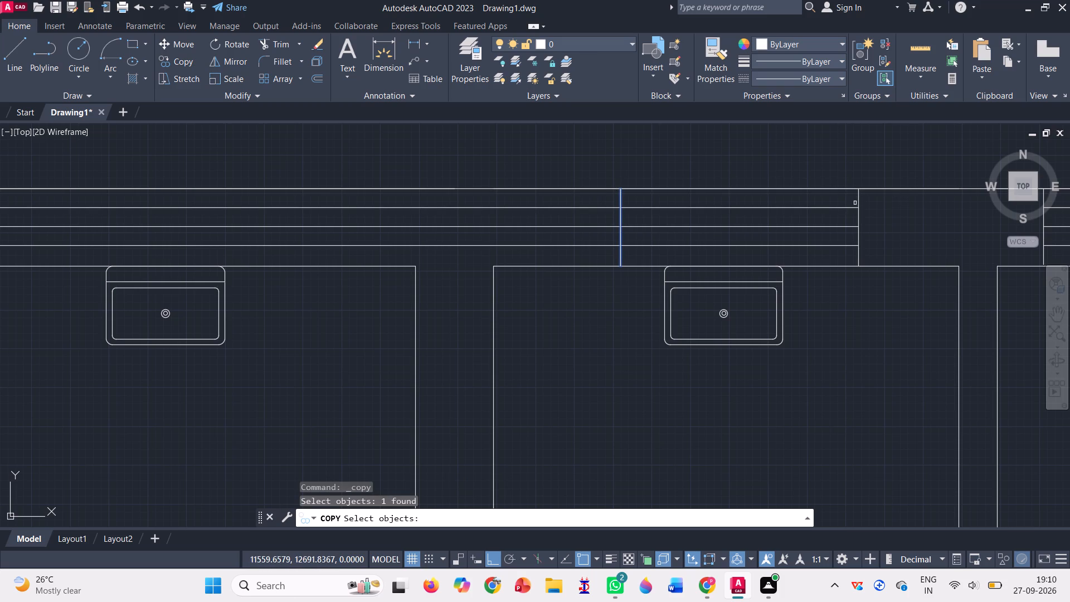
click(857, 203)
key(Return)
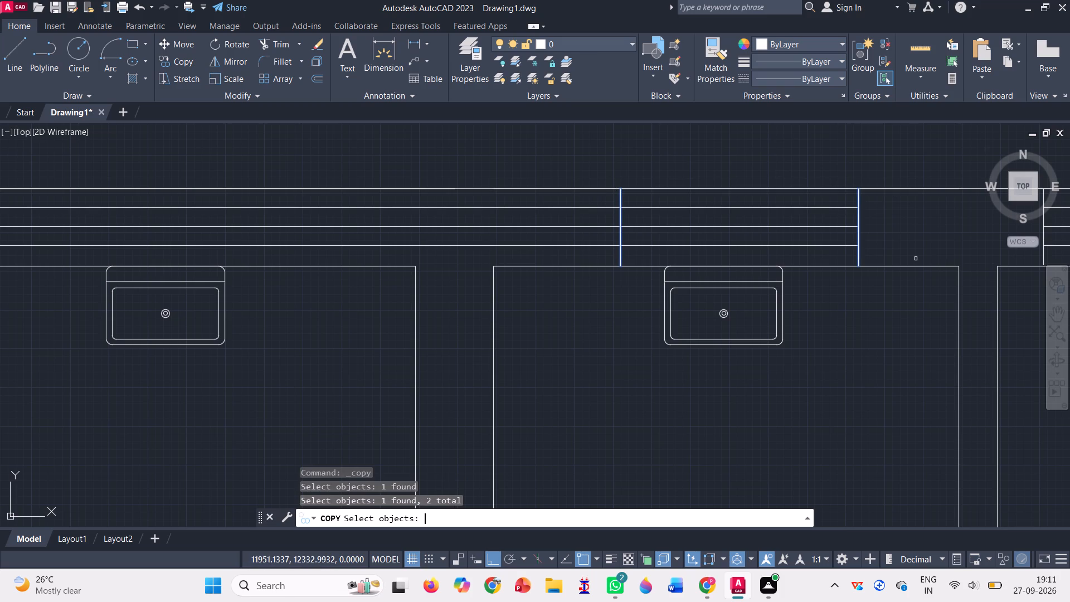
click(862, 188)
scroll(869, 181, down, 2)
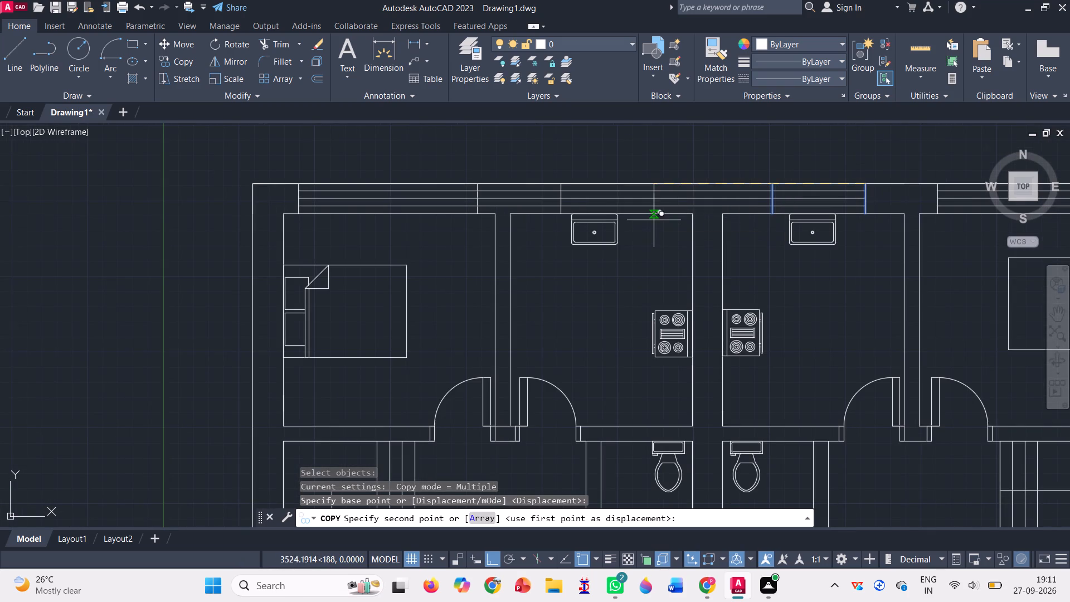
scroll(654, 219, up, 2)
scroll(625, 179, down, 1)
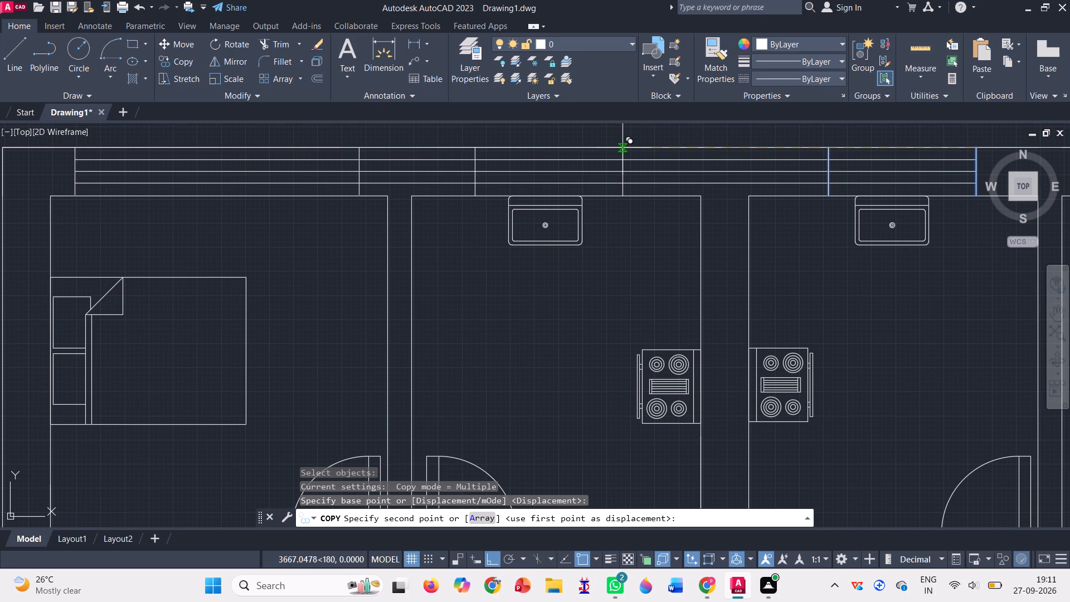
double_click(622, 148)
key(Return)
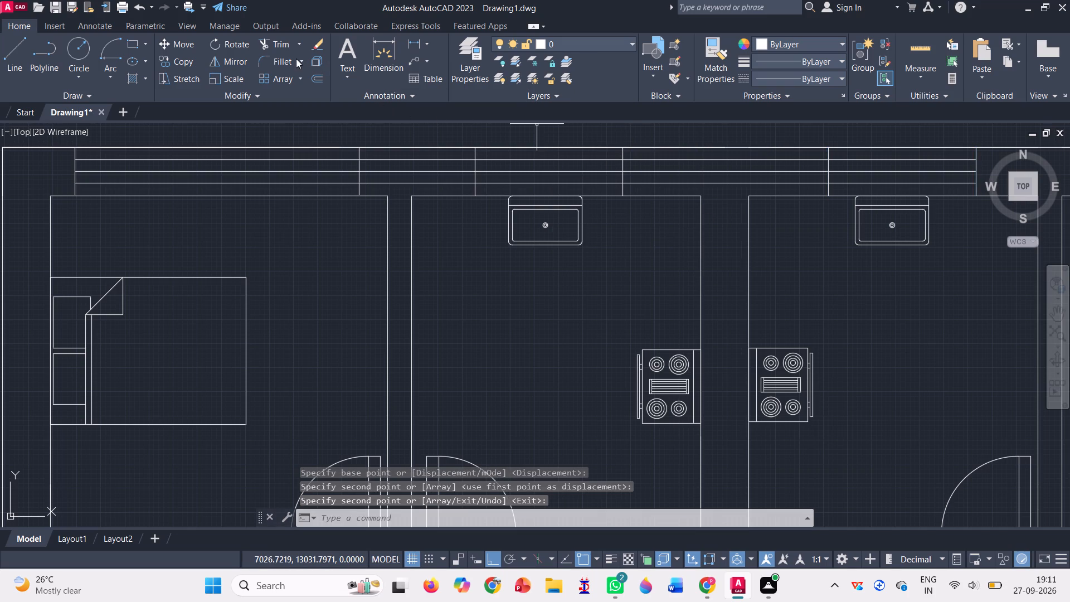
Trim away the three horizontal lines in the upper wall between the left bedroom window and the left-hand kitchen window's nearer edge.
click(283, 40)
scroll(409, 164, up, 1)
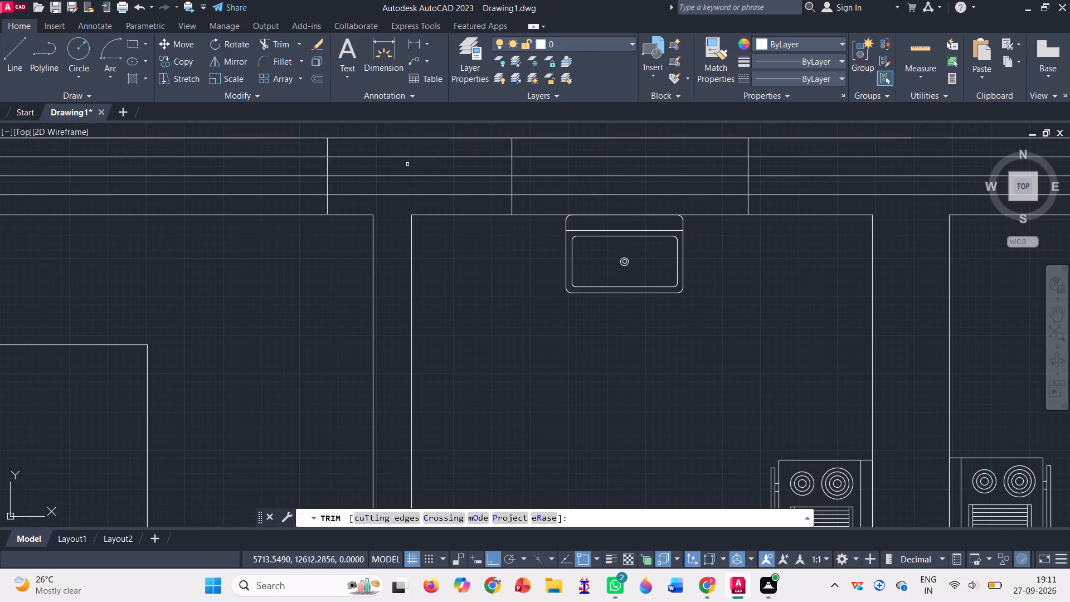
drag(402, 151, 405, 159)
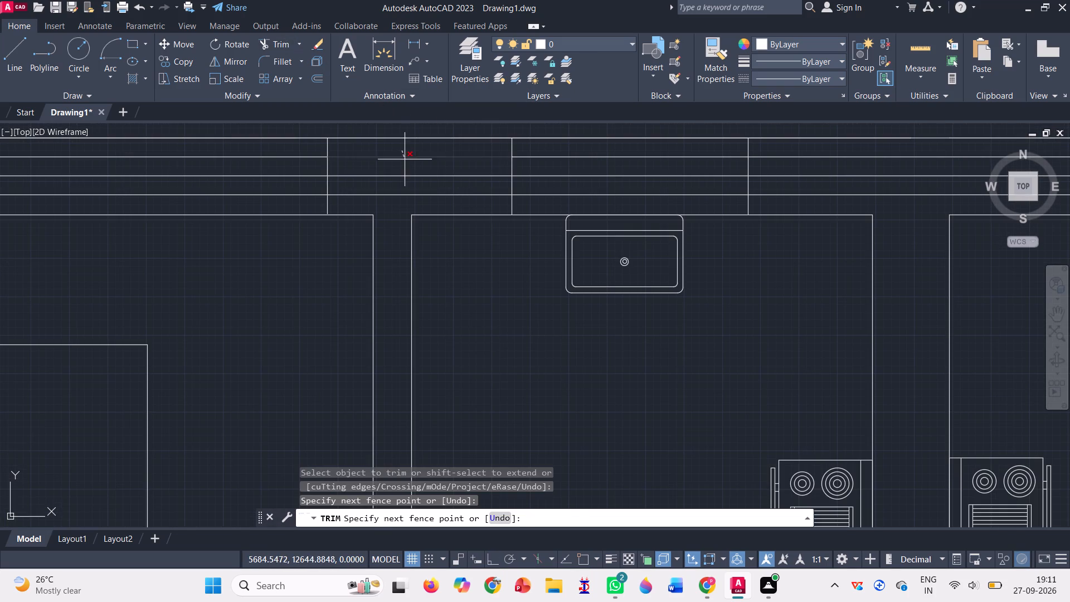
drag(405, 159, 398, 206)
scroll(398, 206, down, 1)
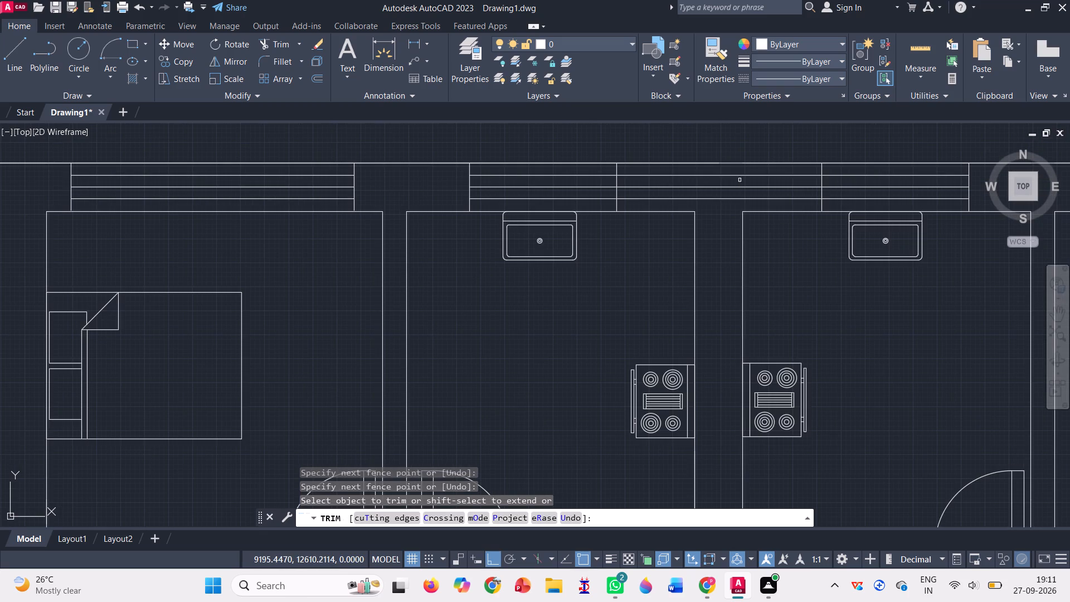
Trim away the three horizontal lines in the upper wall between the two kitchen windows.
scroll(740, 180, up, 1)
drag(696, 161, 699, 180)
drag(699, 180, 707, 222)
scroll(704, 214, down, 3)
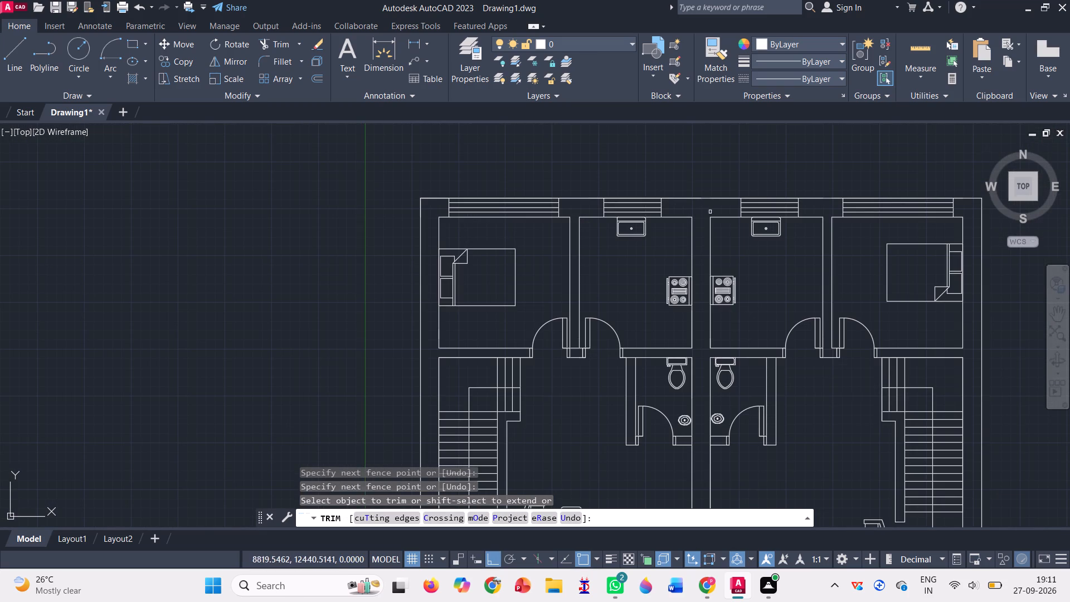
scroll(426, 156, down, 1)
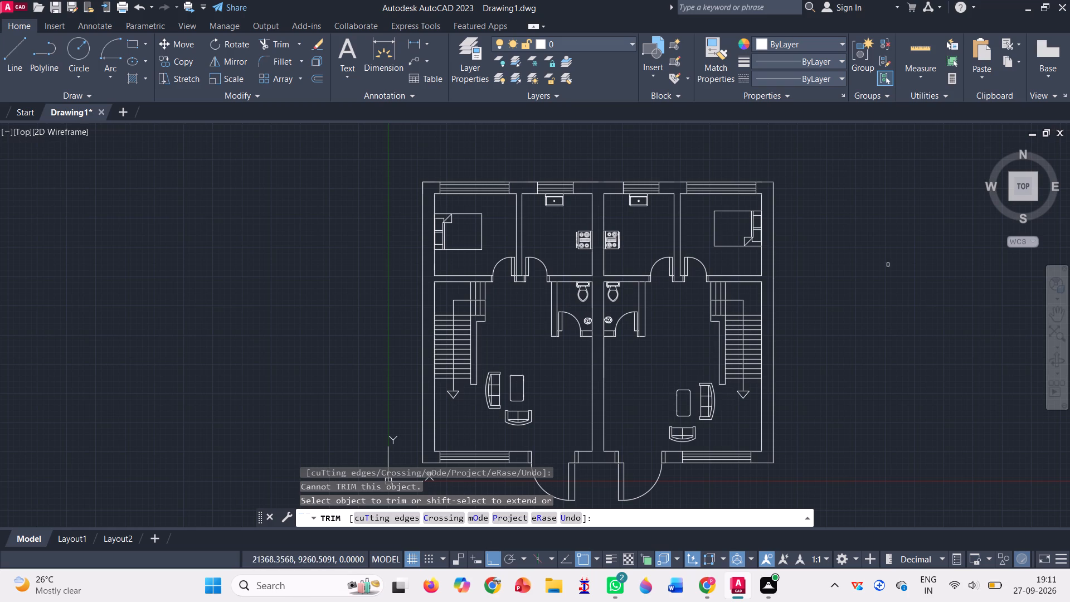
Copy the left bedroom's upper-wall window horizontally into the empty space to the left of the plan.
click(192, 58)
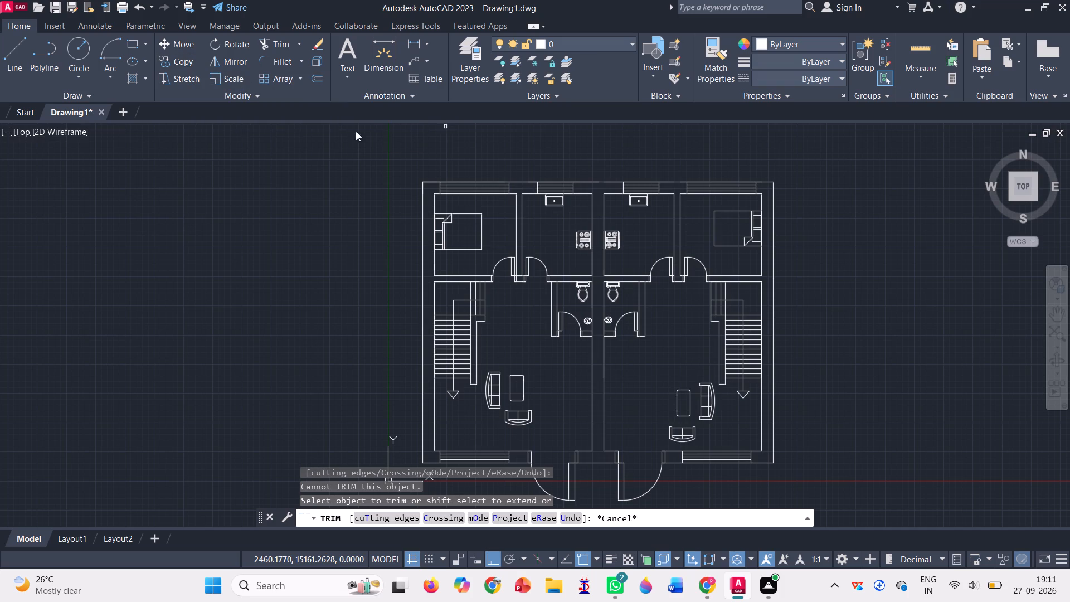
click(463, 188)
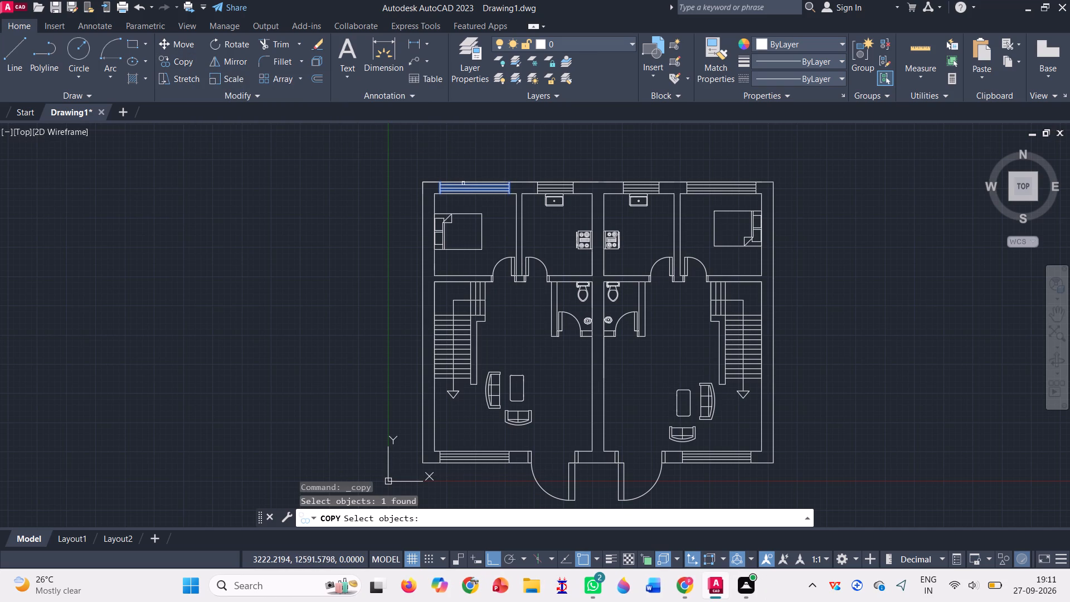
key(Return)
scroll(482, 197, up, 2)
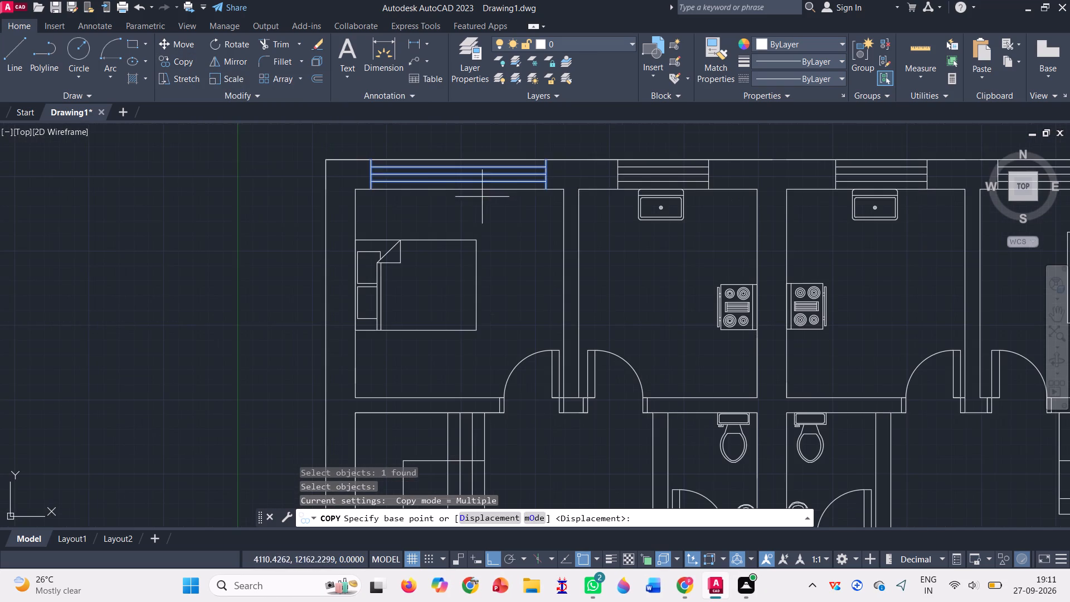
double_click(370, 162)
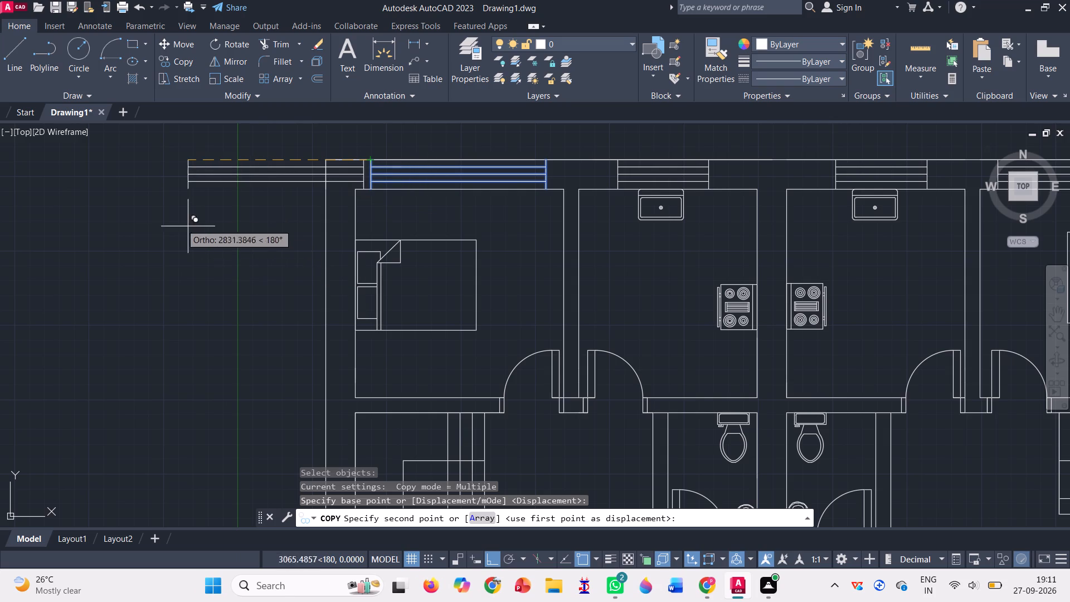
click(111, 209)
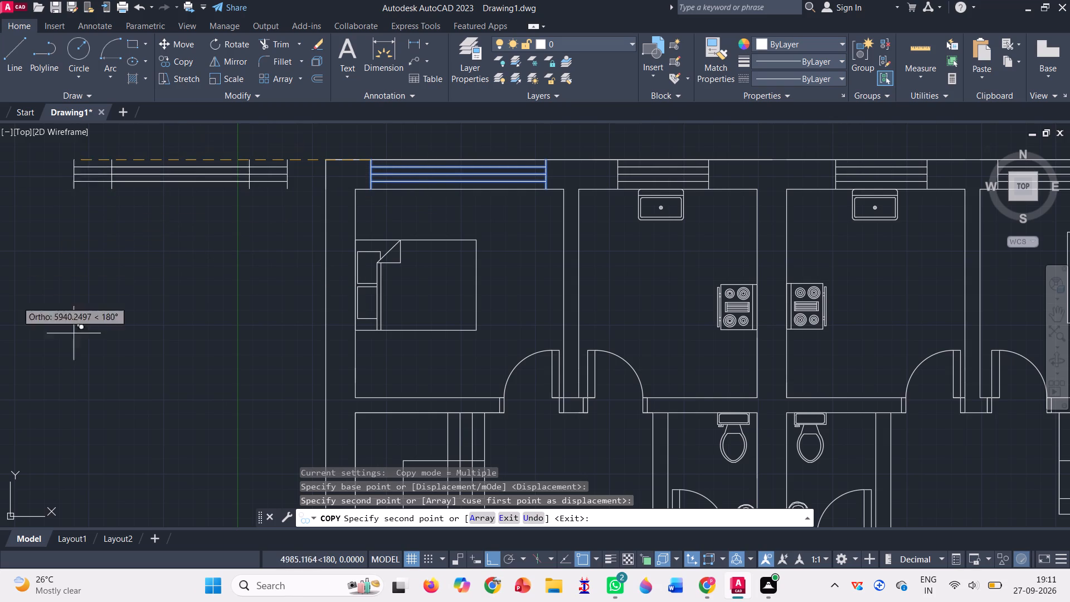
key(Escape)
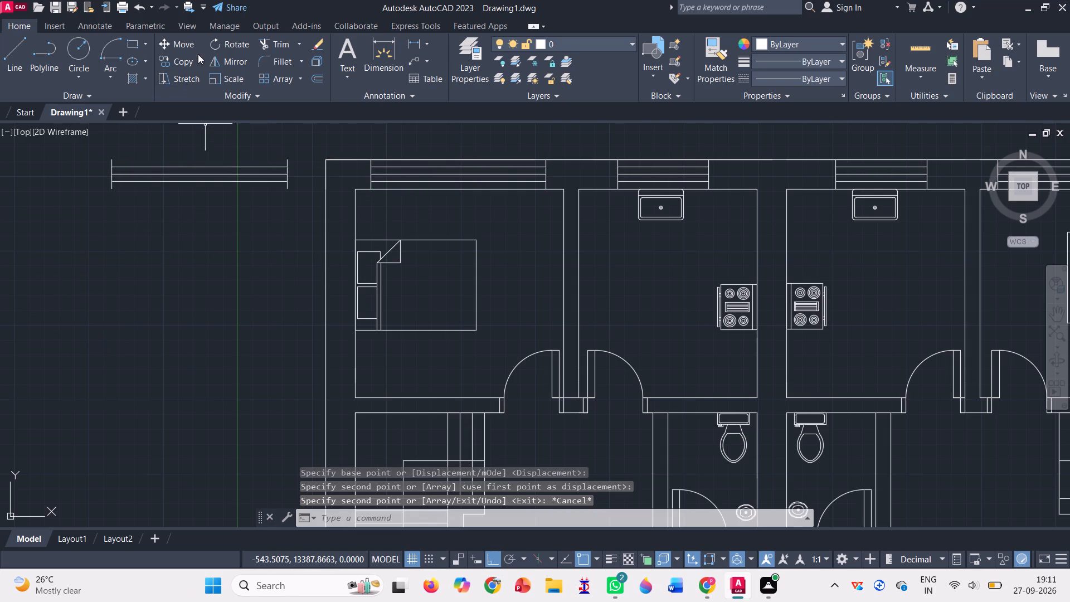
Rotate the copied window 90 degrees clockwise about its upper-left corner so that it stands vertically.
click(227, 49)
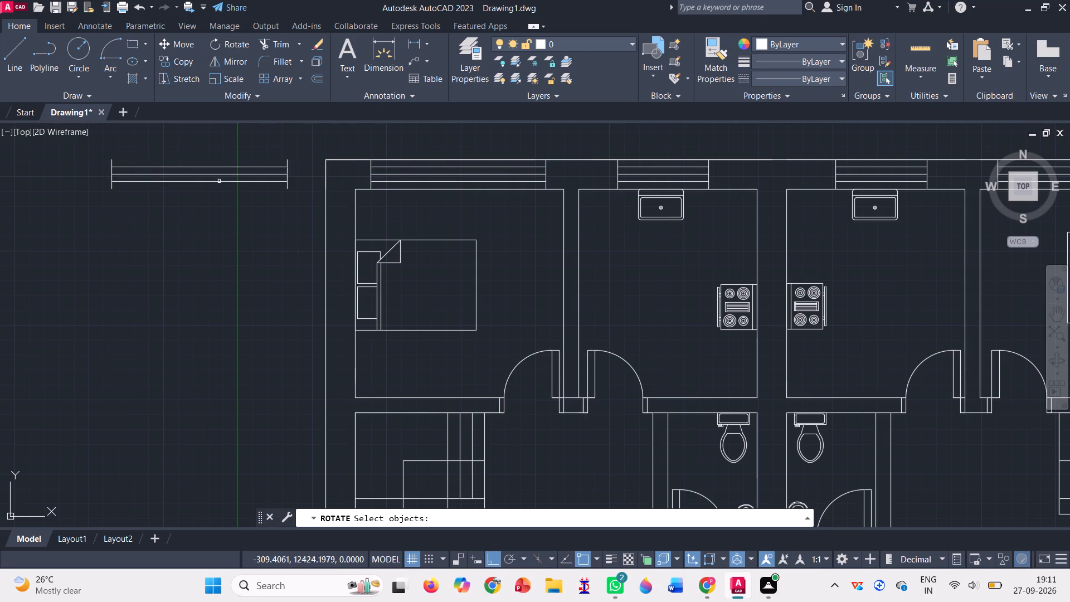
click(219, 176)
key(Return)
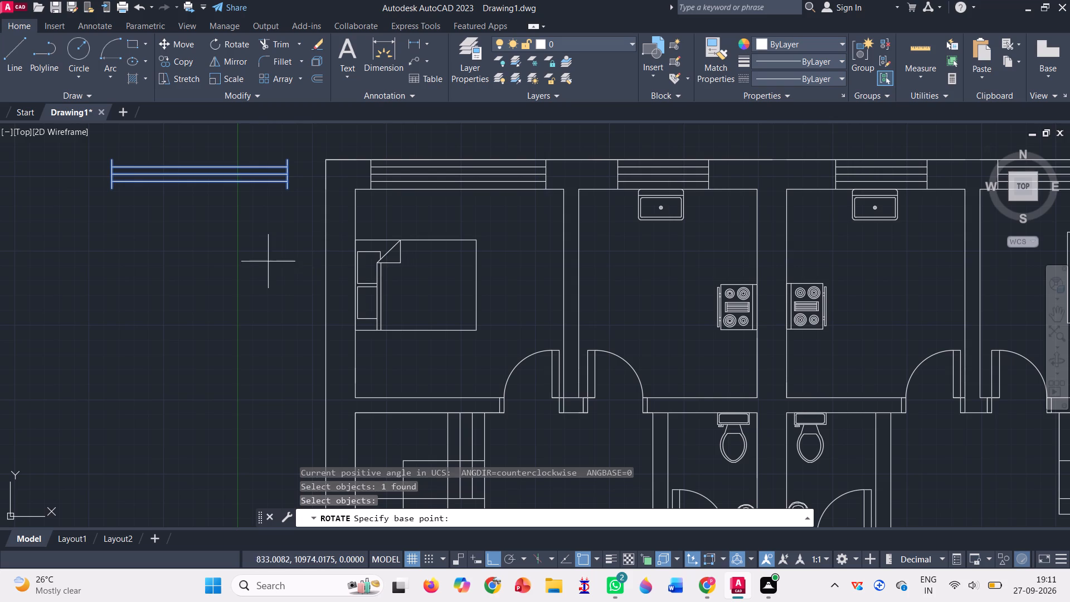
click(113, 159)
click(131, 305)
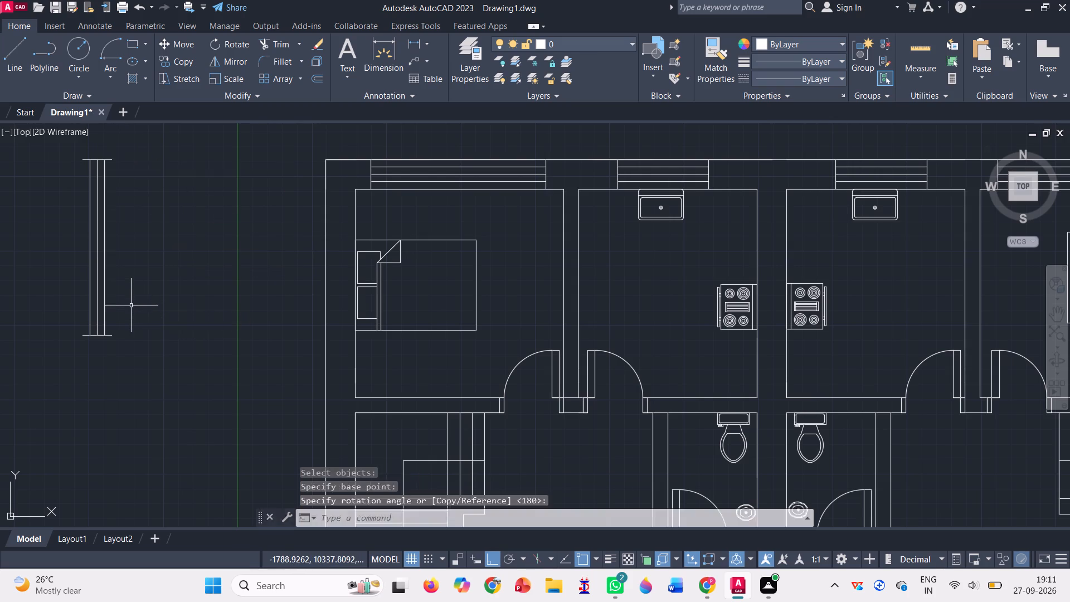
With Ortho off, copy the vertical window into the plan's left outer wall, once beside the bedroom and once beside the stairs.
click(178, 61)
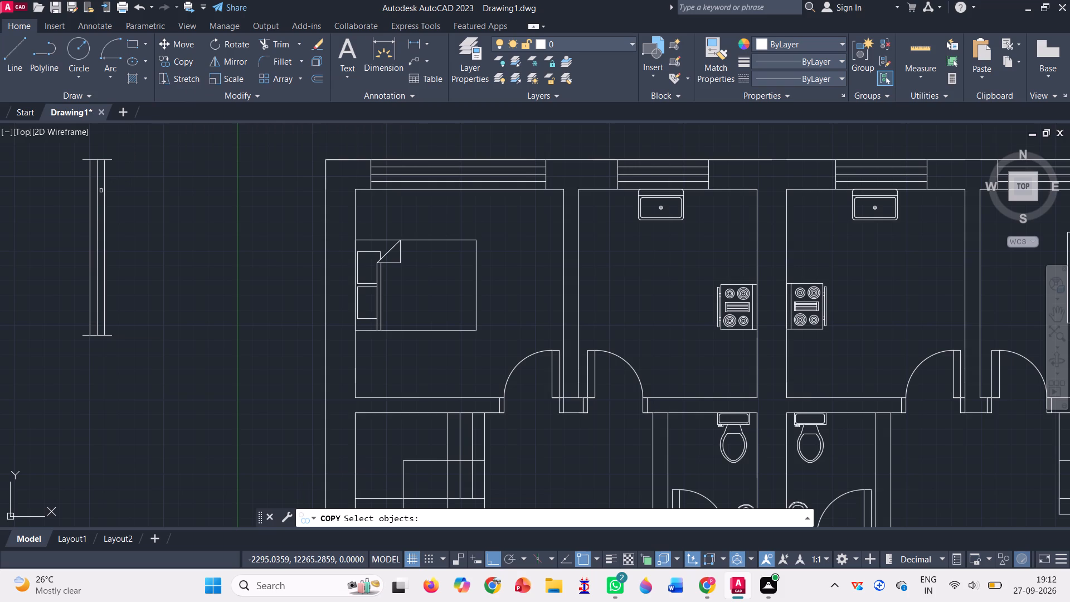
click(99, 191)
click(87, 195)
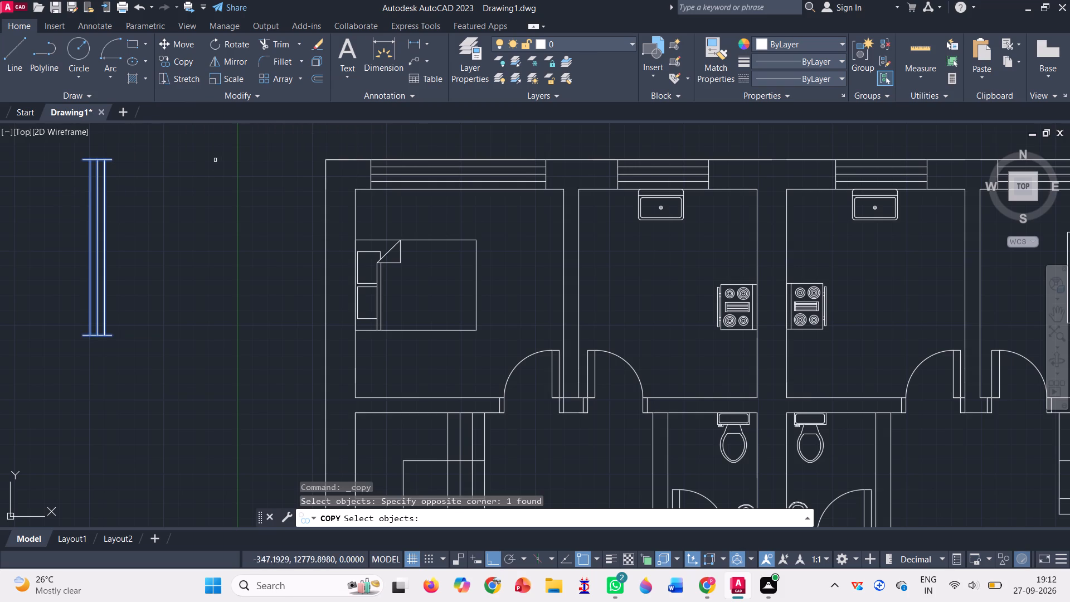
key(Return)
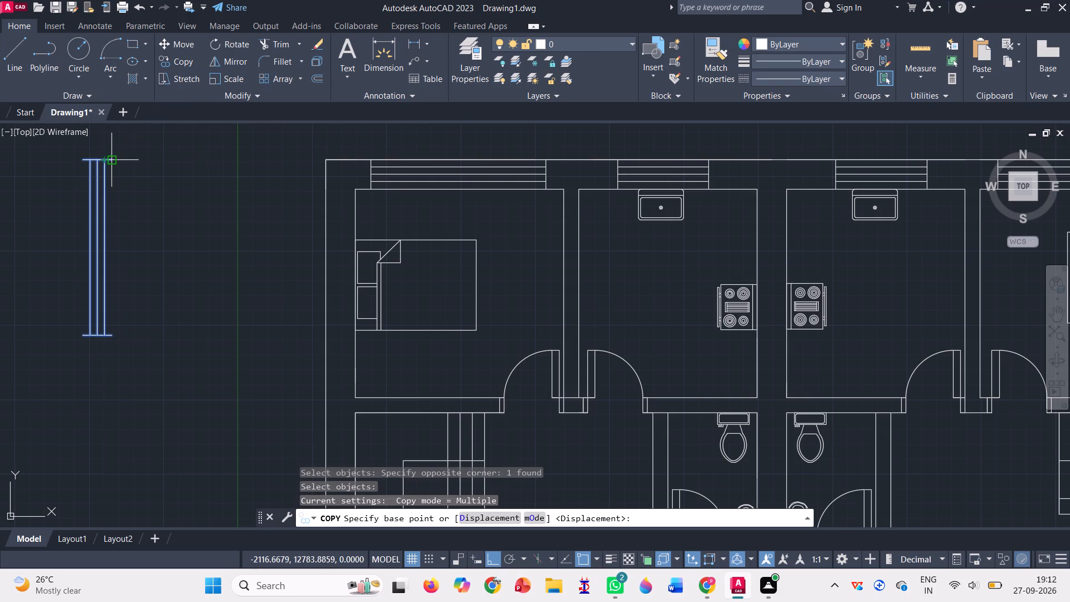
click(115, 159)
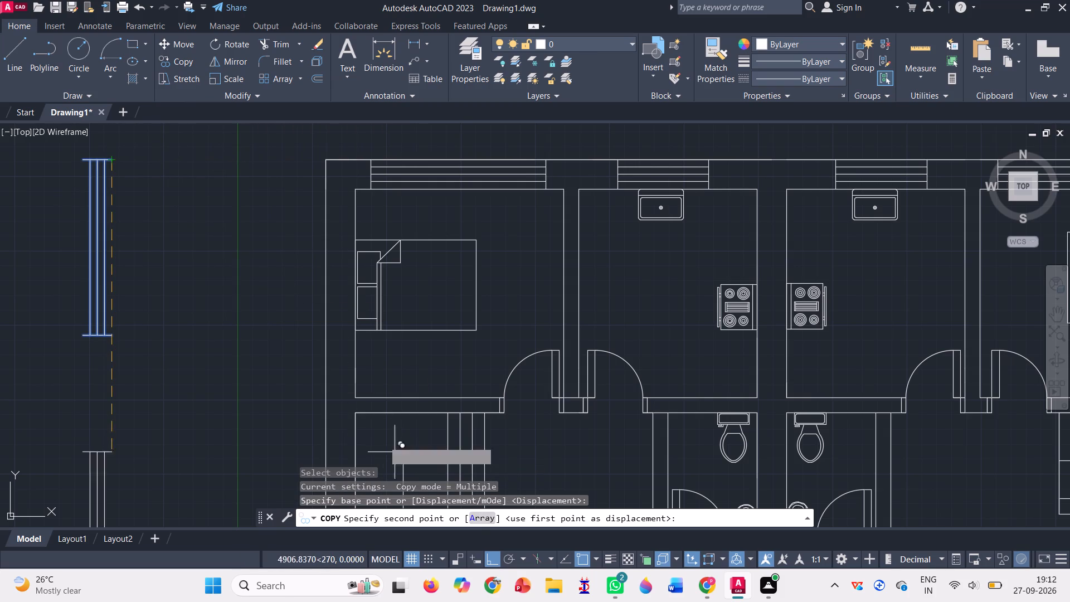
click(489, 559)
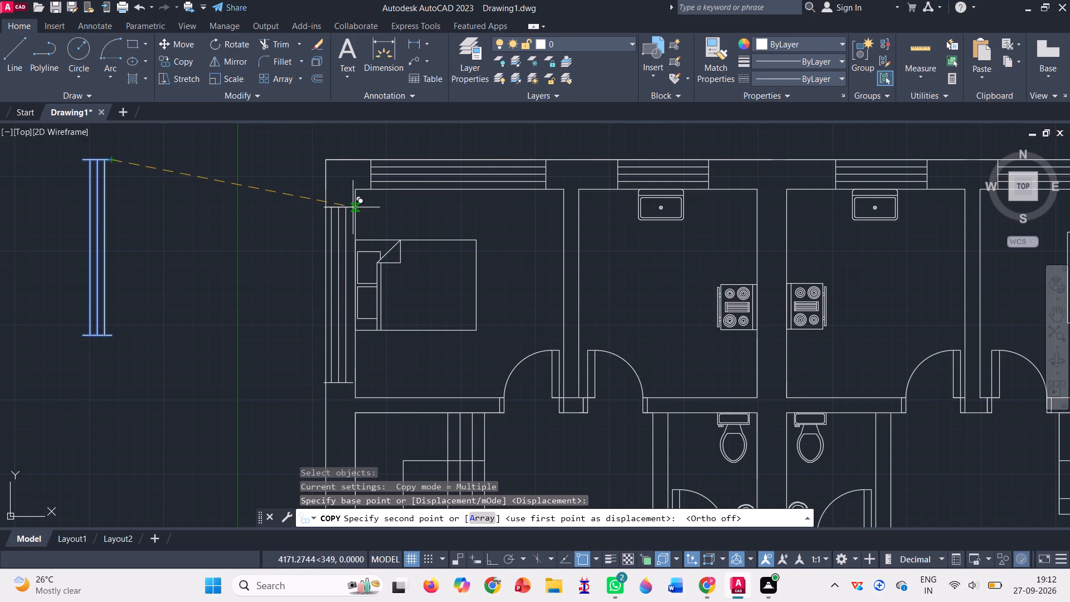
click(353, 207)
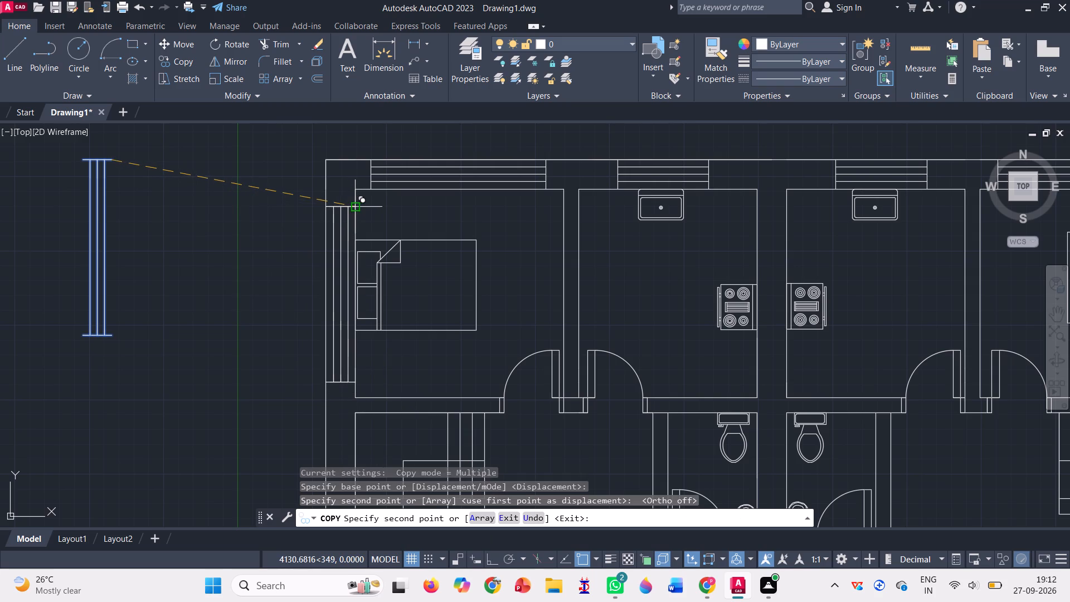
scroll(352, 207, down, 4)
scroll(353, 286, up, 1)
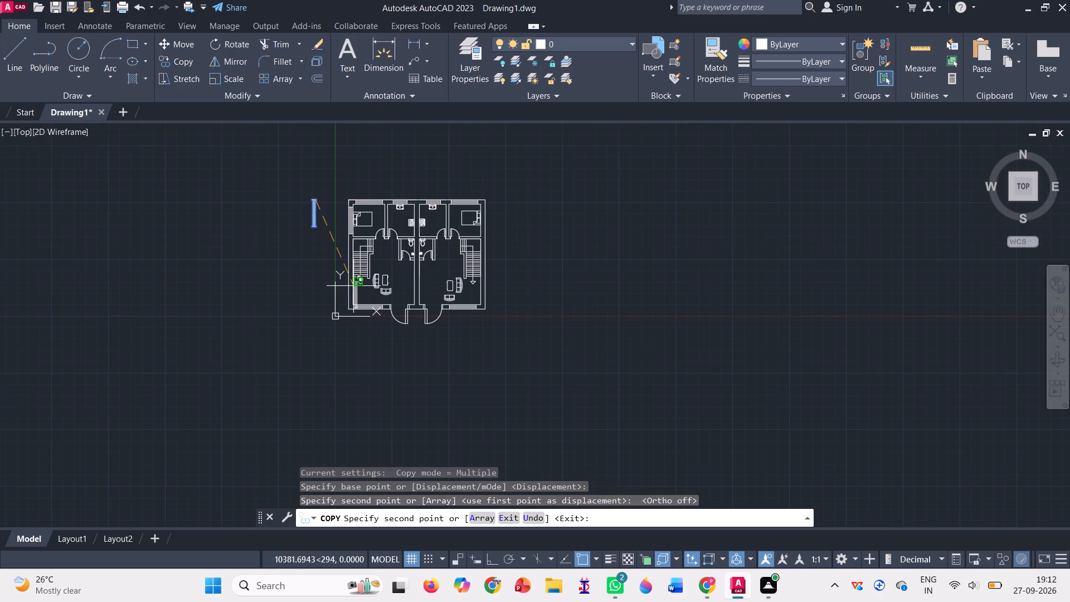
scroll(353, 286, up, 3)
scroll(343, 231, down, 2)
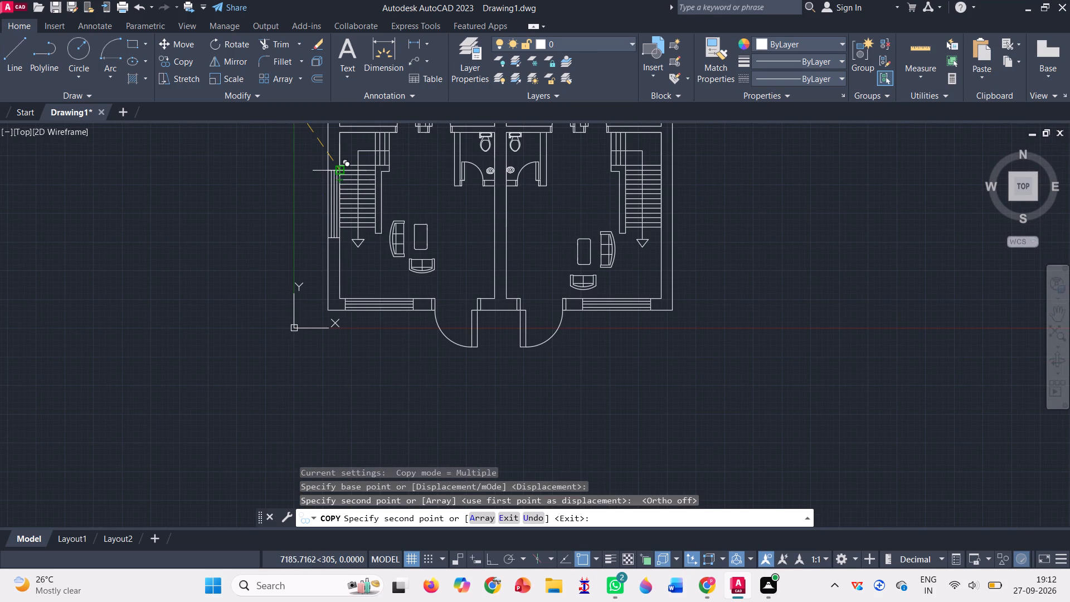
click(340, 170)
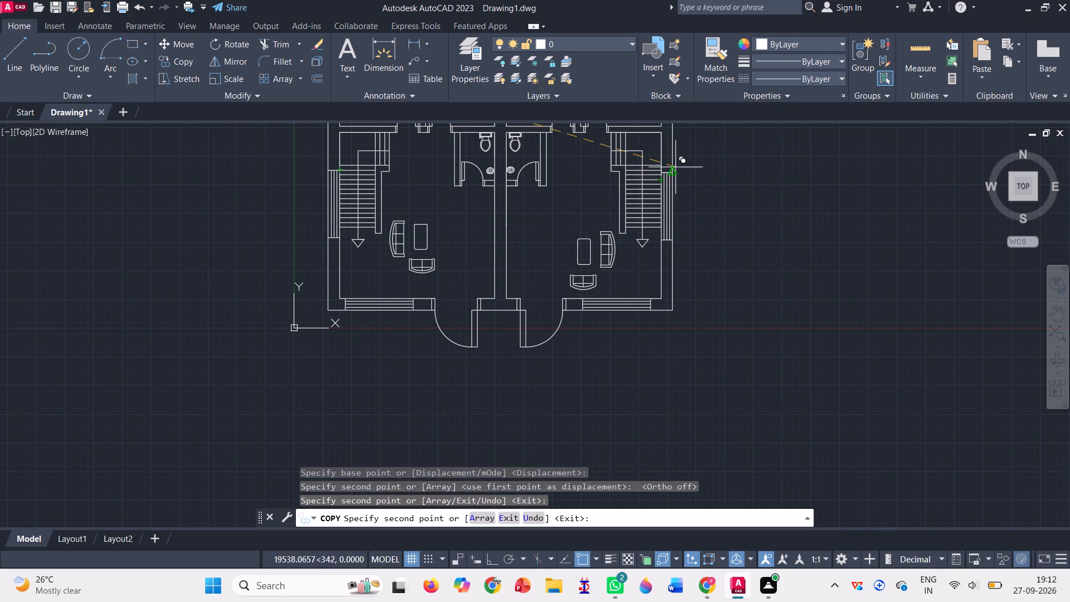
Place two more copies of the vertical window in the right outer wall, beside the stairs and beside the right bedroom.
scroll(670, 165, up, 2)
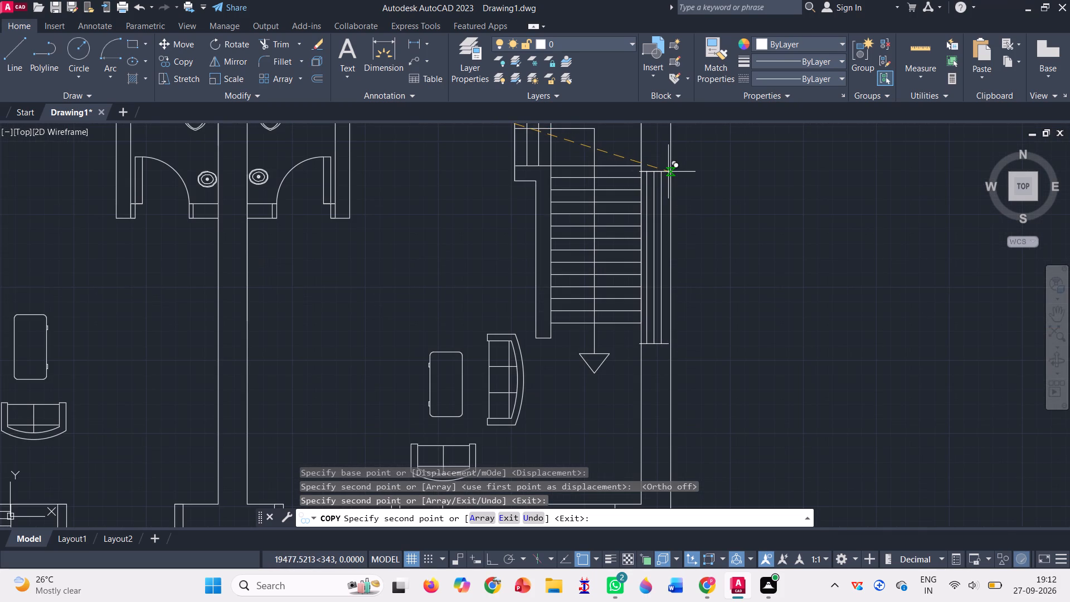
click(668, 171)
scroll(680, 163, down, 3)
scroll(648, 203, down, 2)
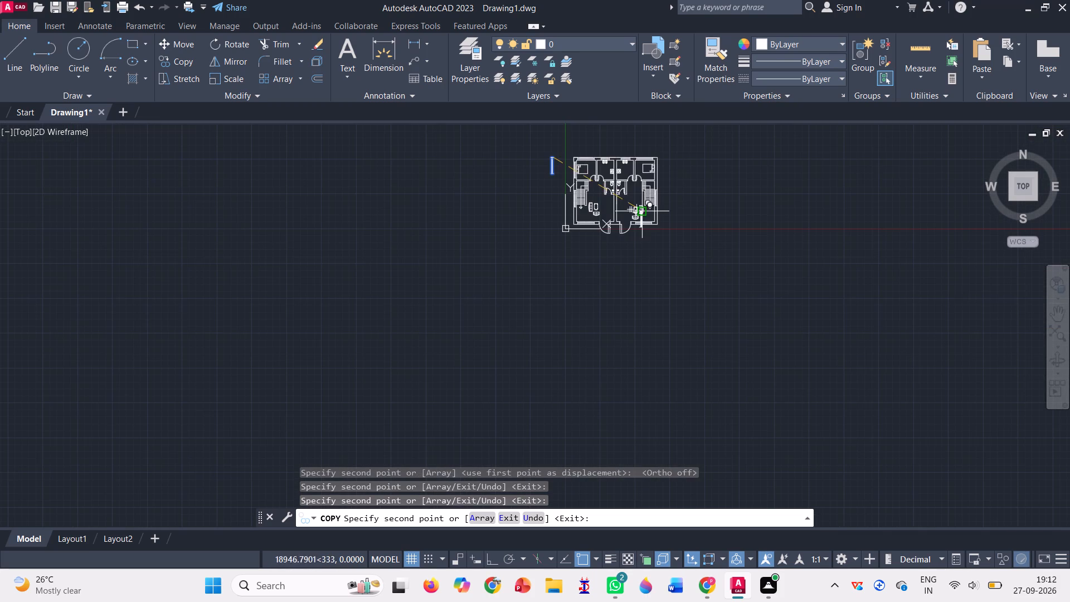
scroll(655, 154, up, 4)
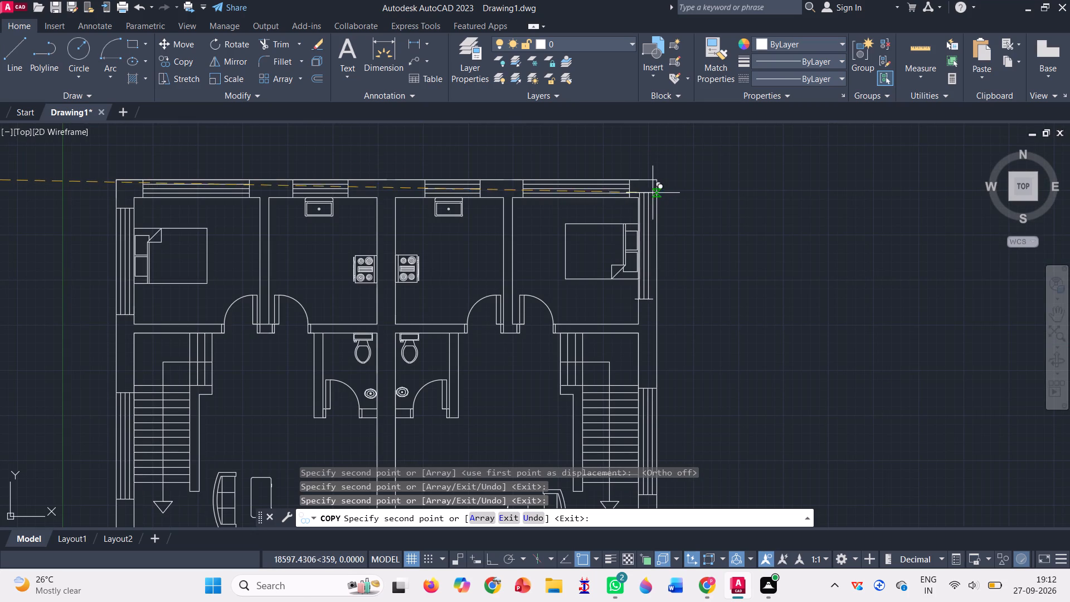
scroll(654, 207, up, 2)
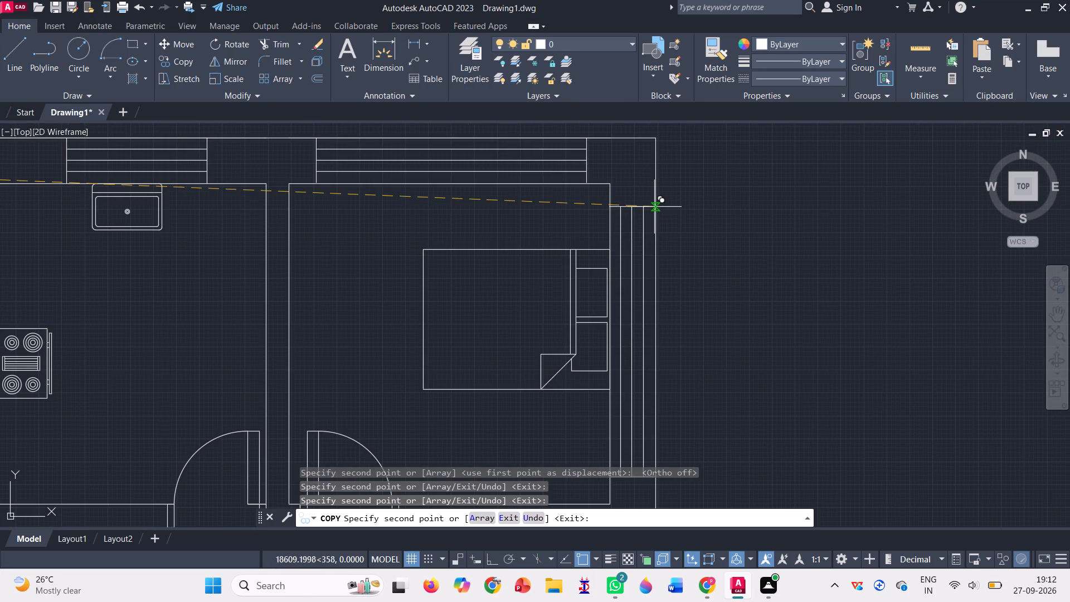
click(654, 207)
scroll(654, 207, down, 4)
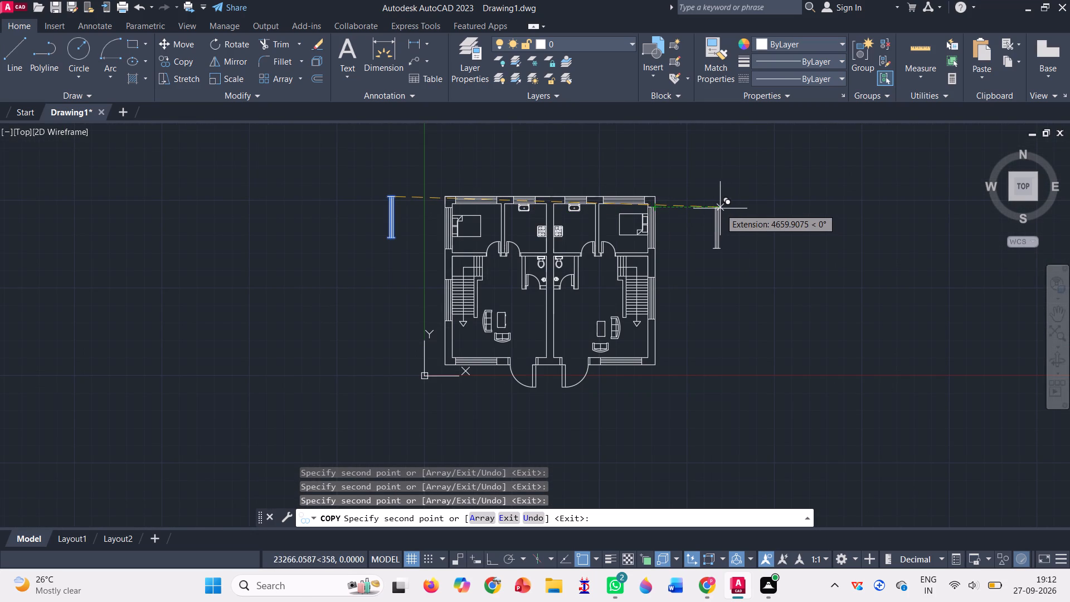
key(Return)
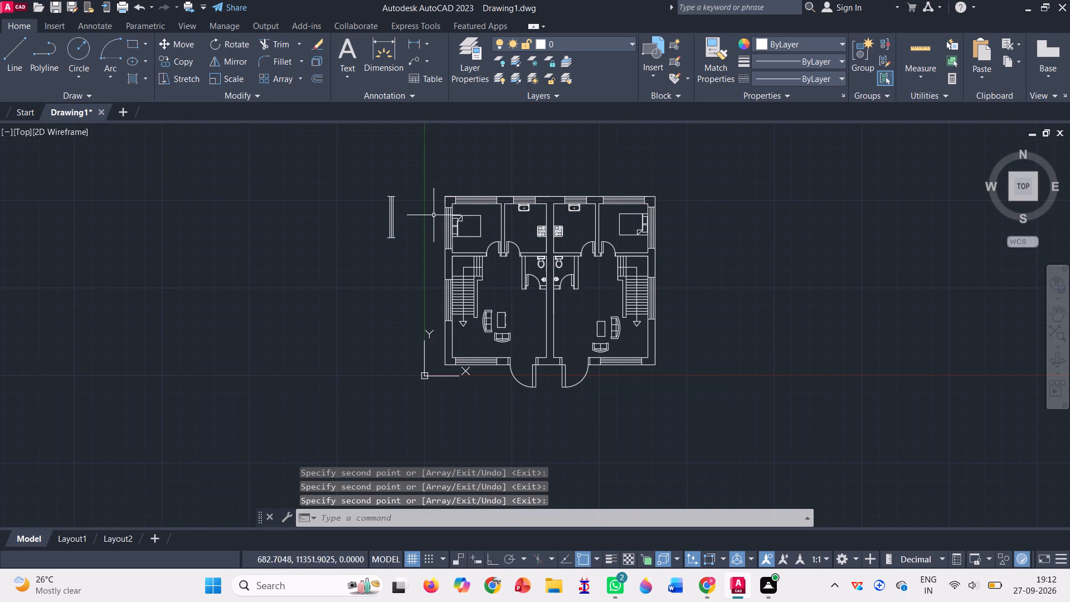
Delete the spare vertical window standing outside the plan on the left.
click(391, 206)
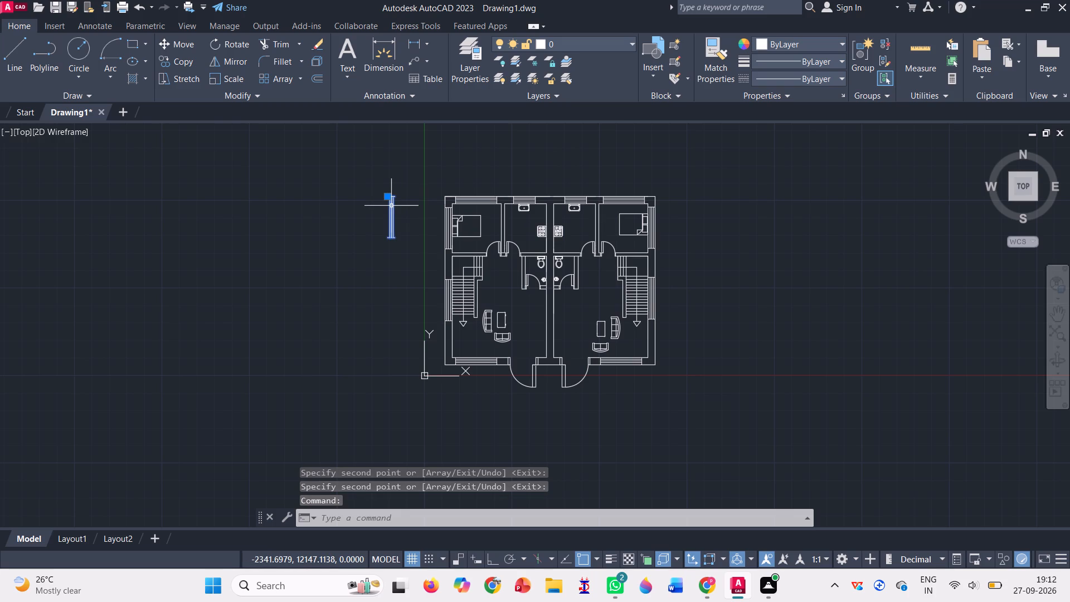
key(Delete)
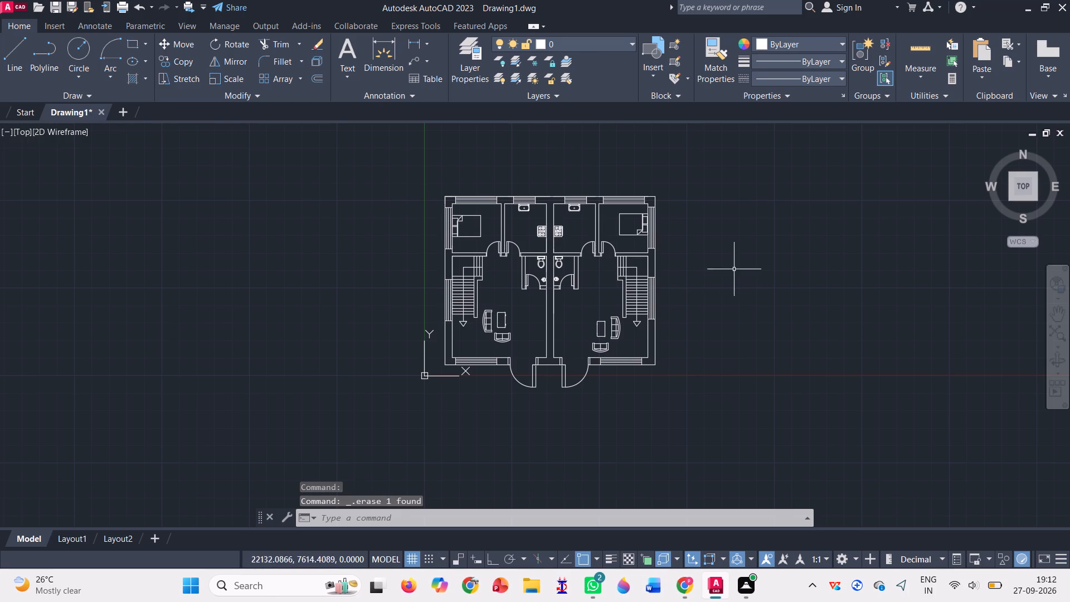
Start a Copy of the building shell, selecting the outer face lines of the left, upper and right exterior walls.
scroll(699, 240, up, 2)
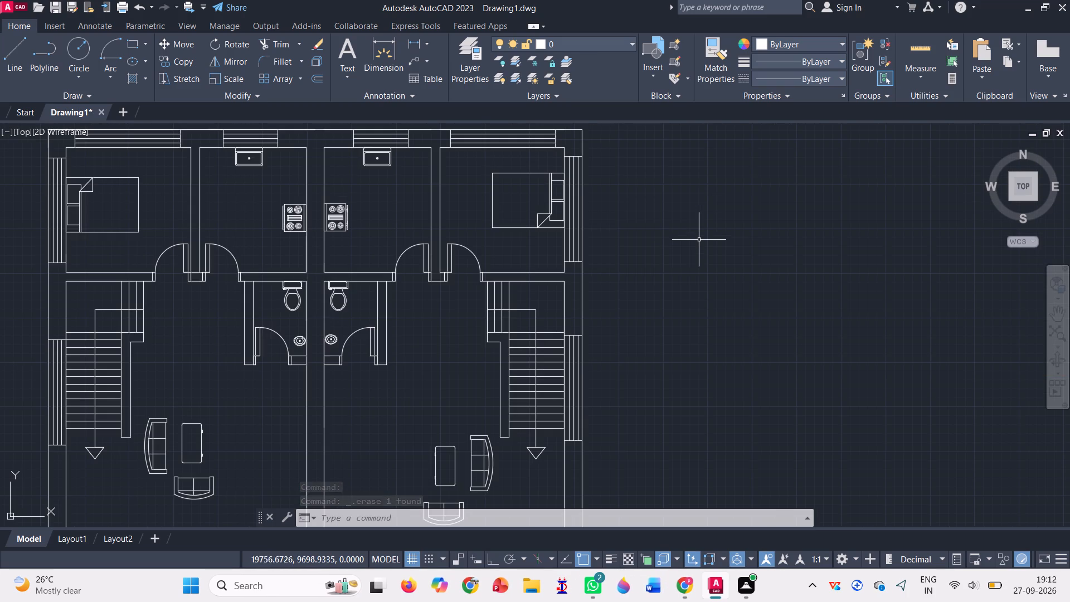
scroll(691, 246, down, 1)
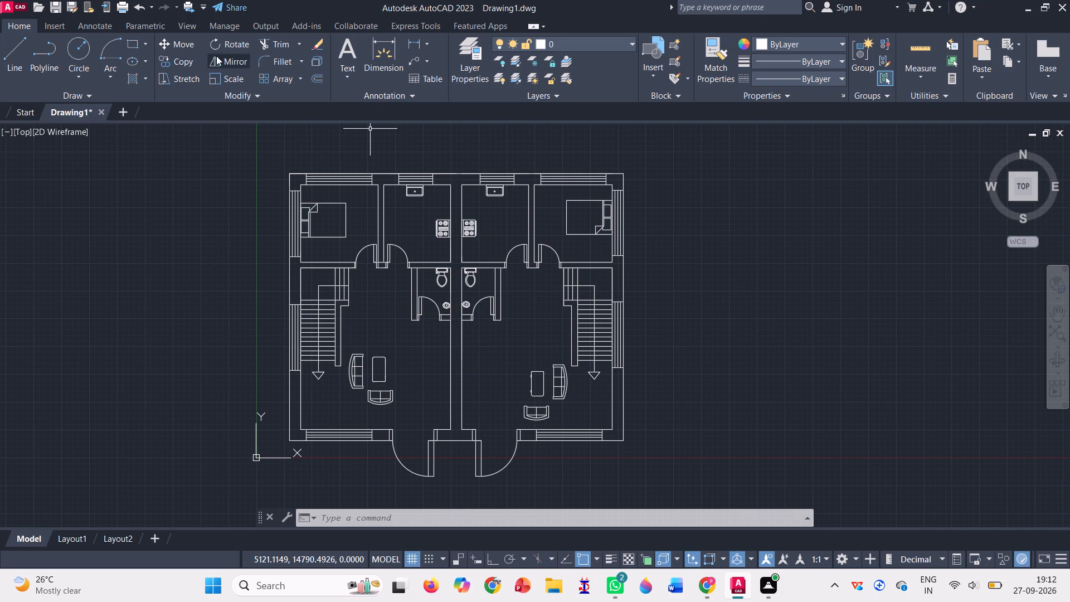
click(176, 64)
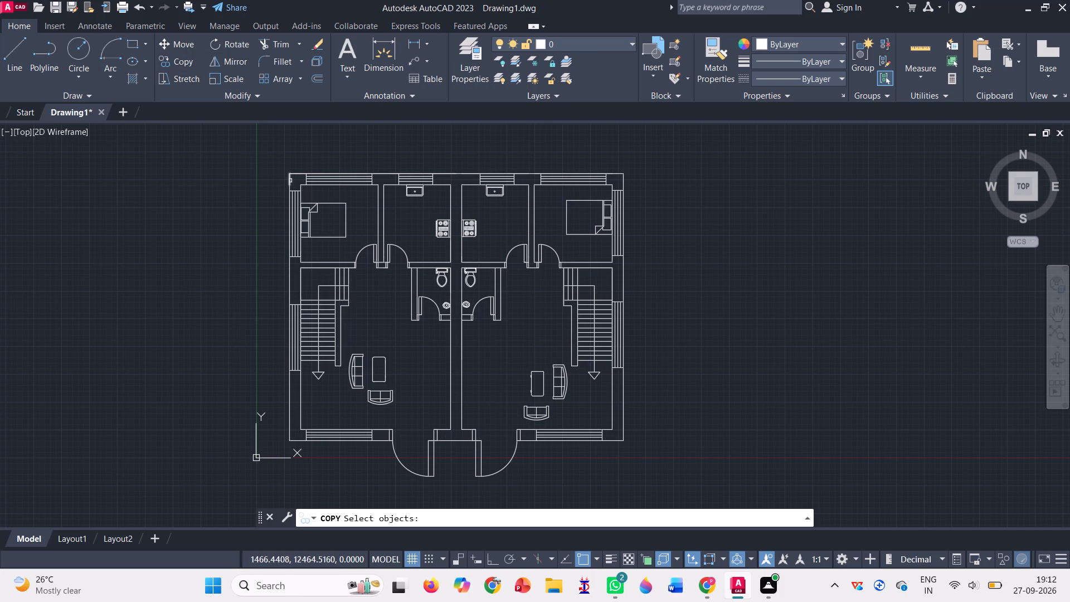
click(289, 280)
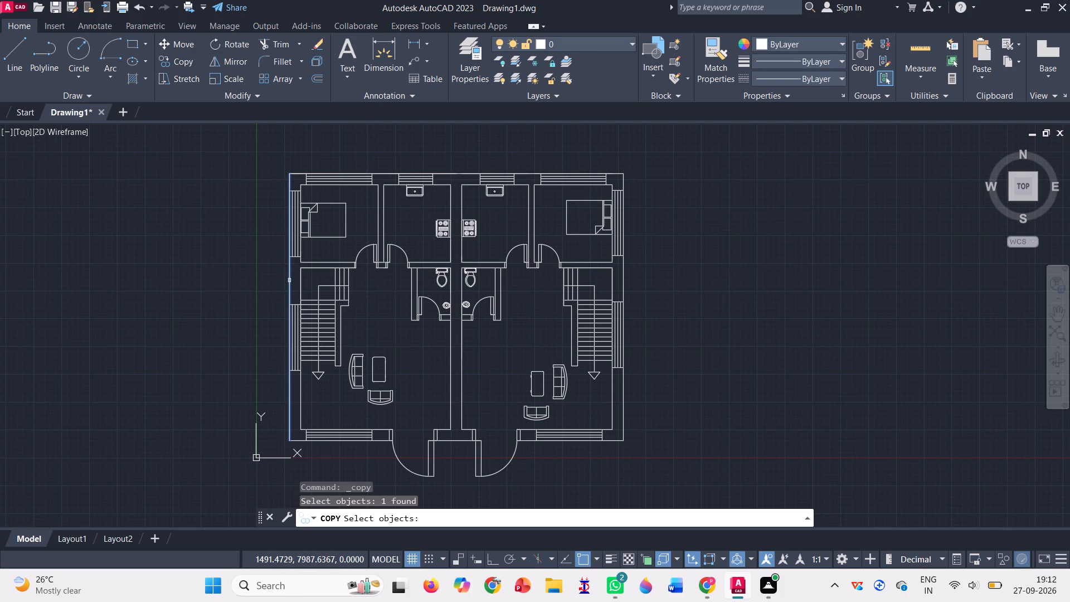
click(383, 173)
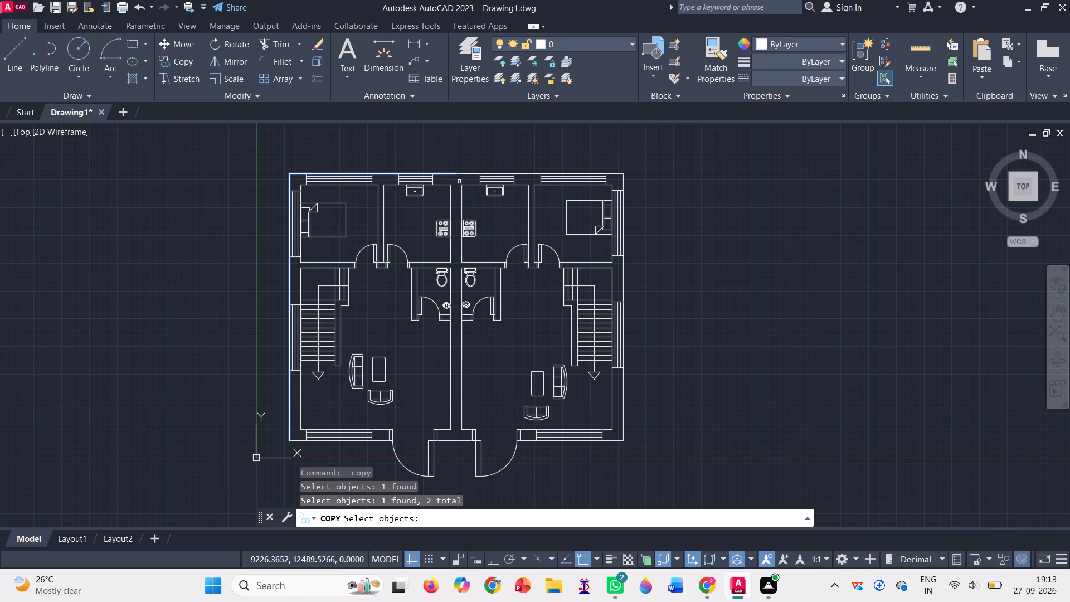
scroll(459, 182, up, 3)
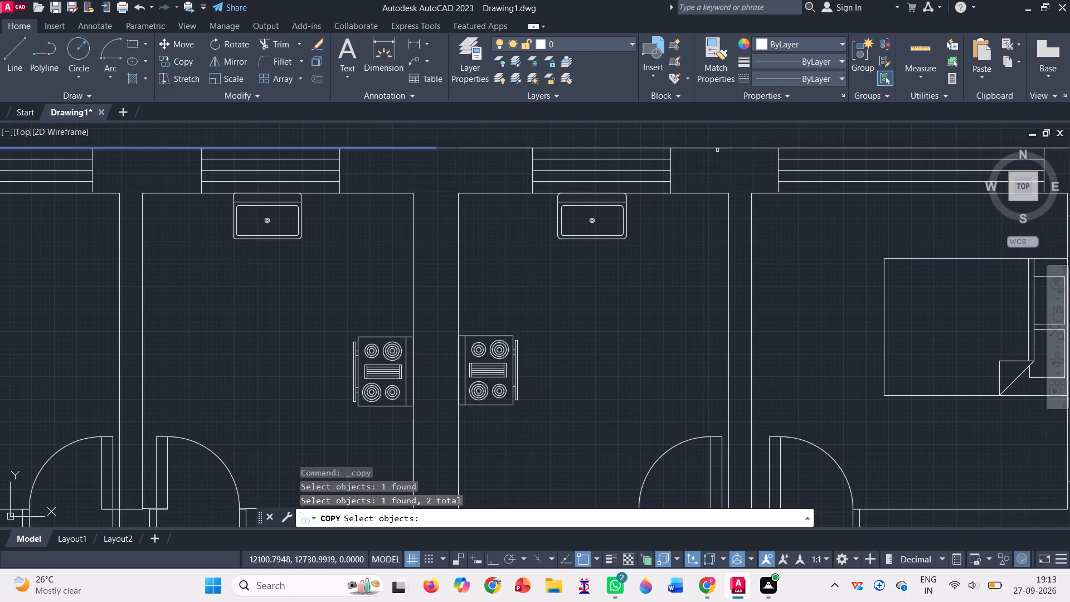
click(719, 148)
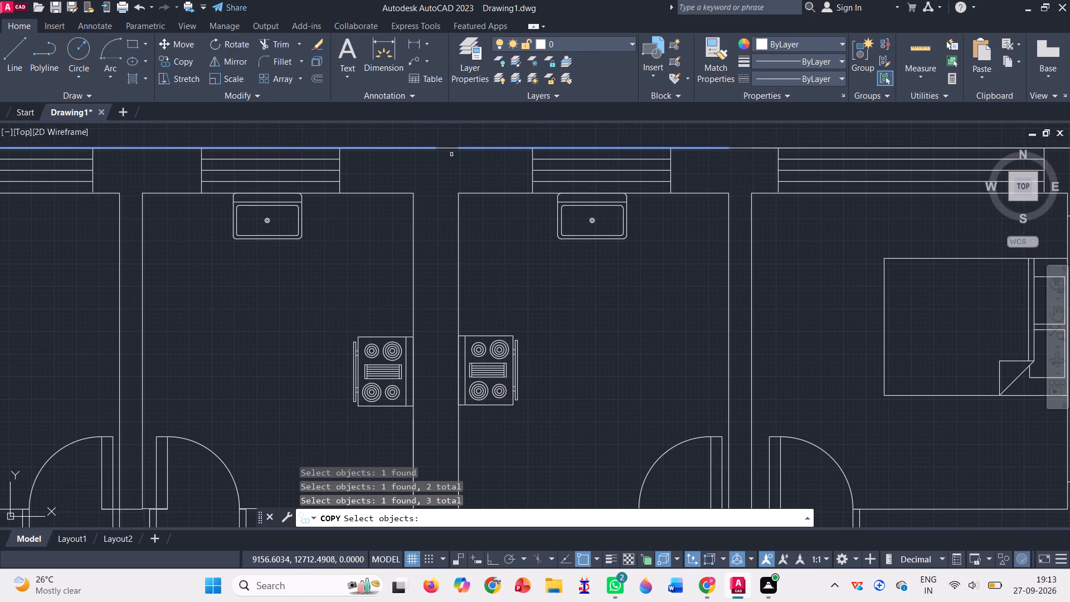
click(446, 149)
scroll(420, 162, down, 2)
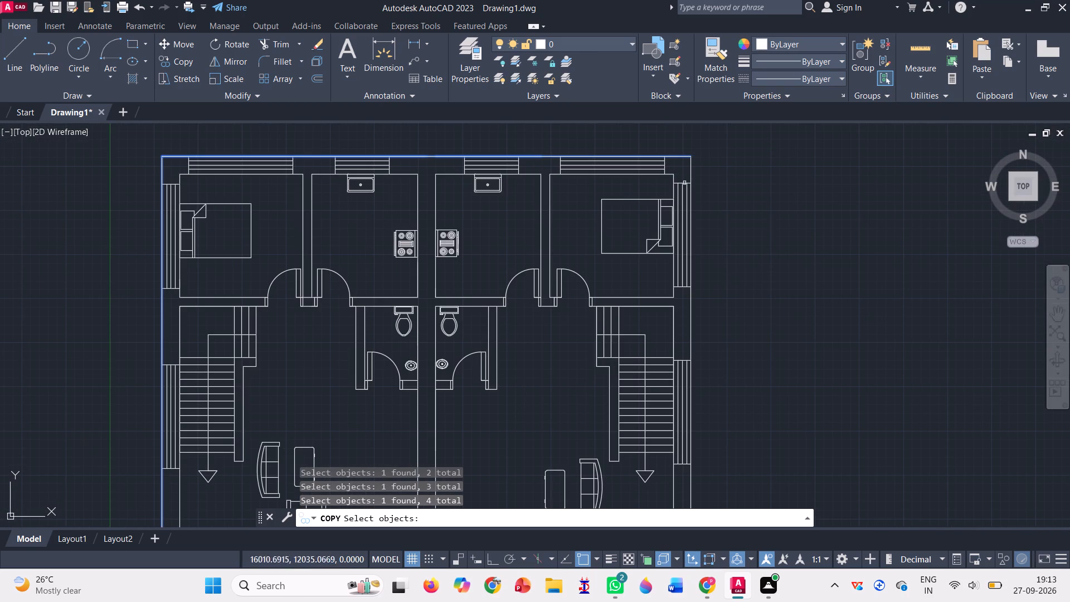
click(691, 168)
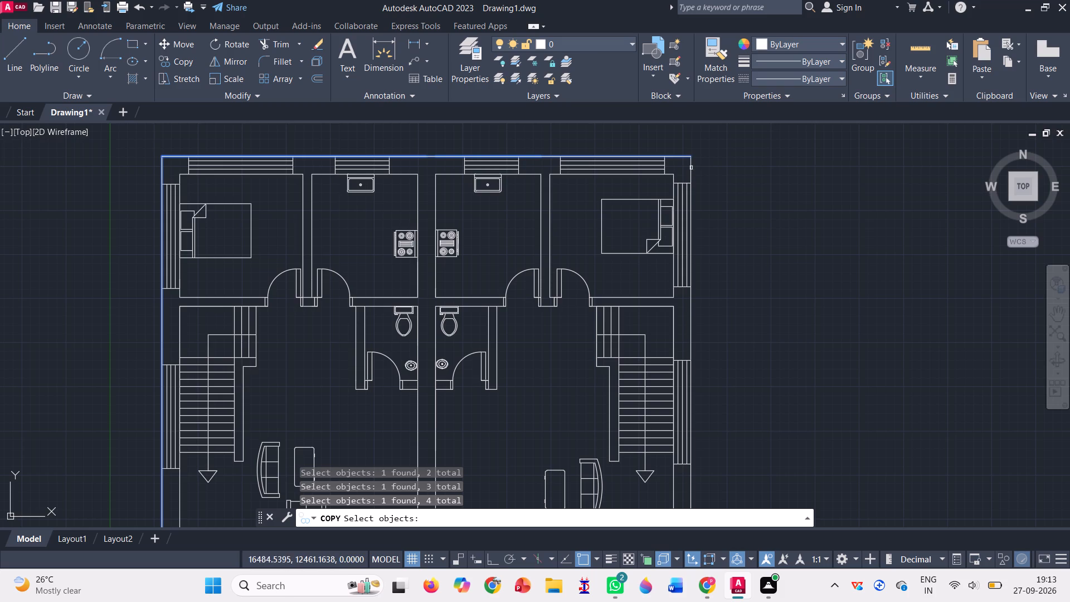
Add the front wall's outer and inner lines beside both entrances and the living areas' side-wall inner lines to the copy selection.
scroll(662, 280, down, 2)
scroll(597, 413, up, 2)
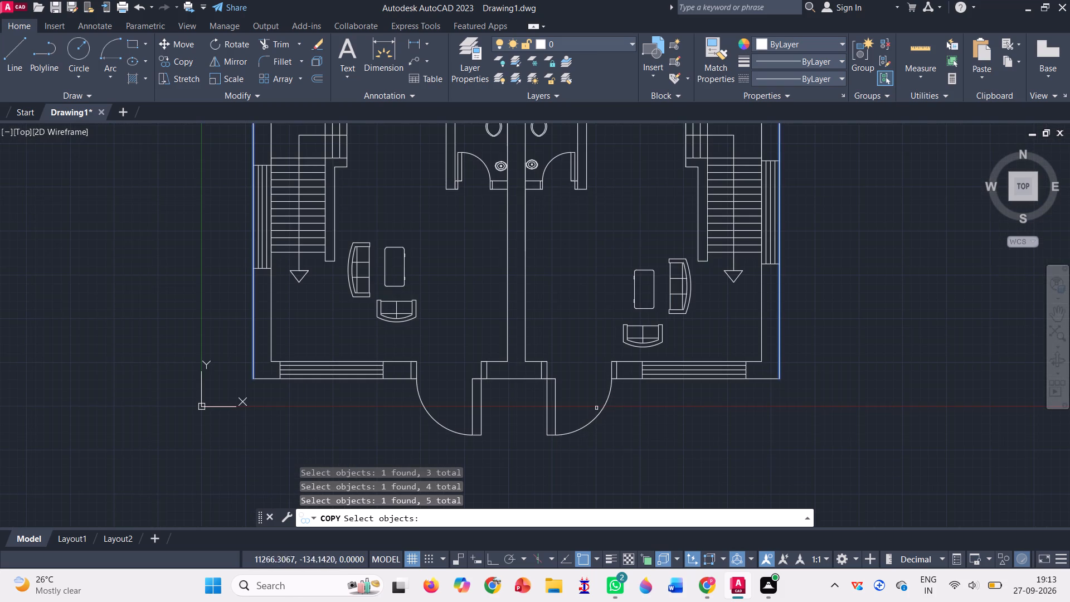
click(757, 377)
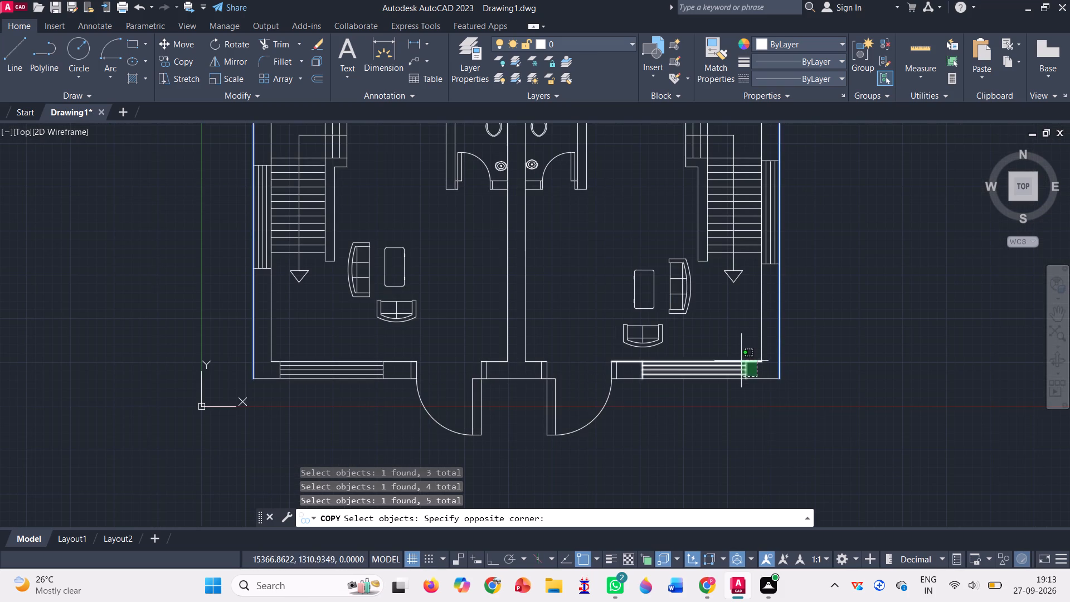
click(763, 380)
double_click(767, 377)
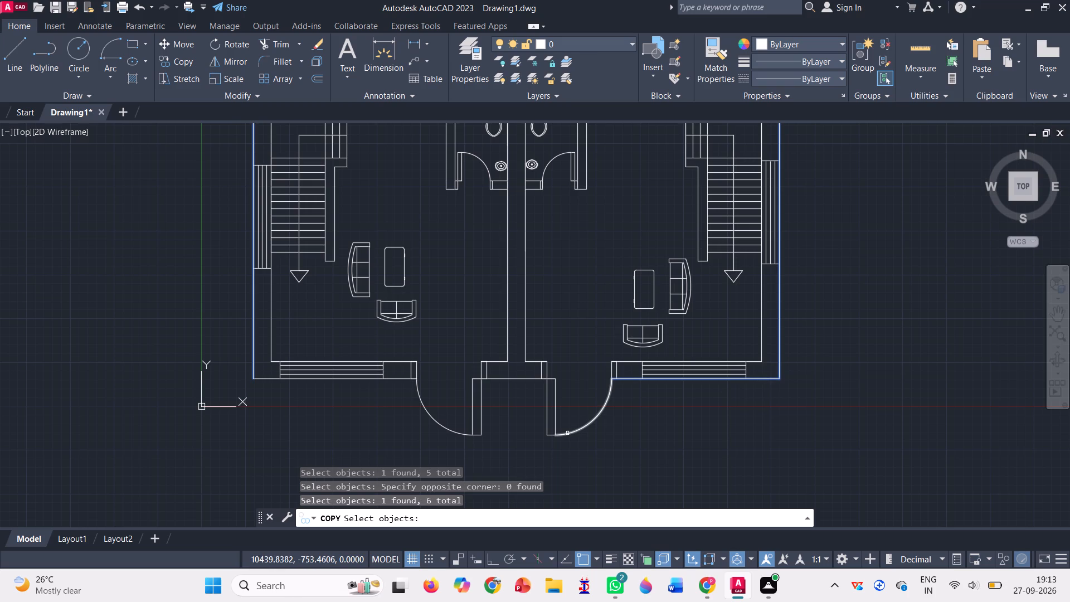
click(275, 378)
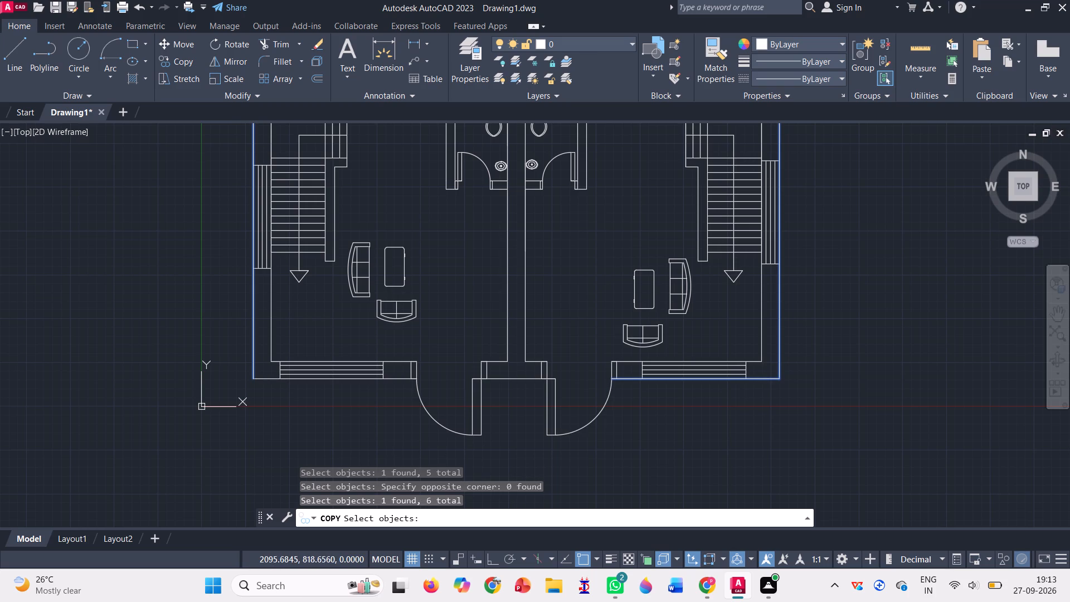
click(273, 362)
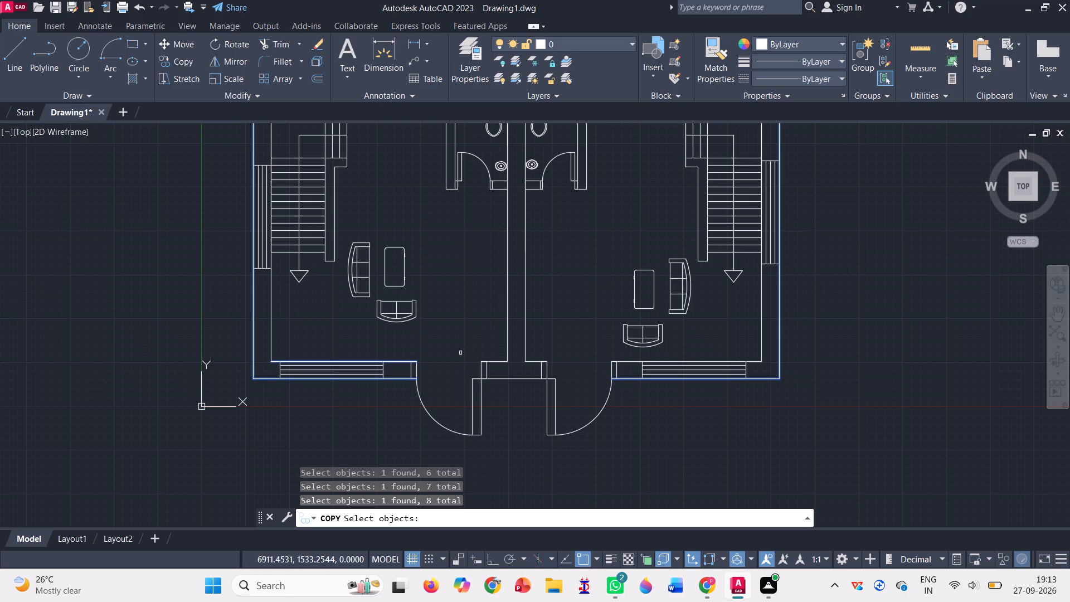
click(761, 361)
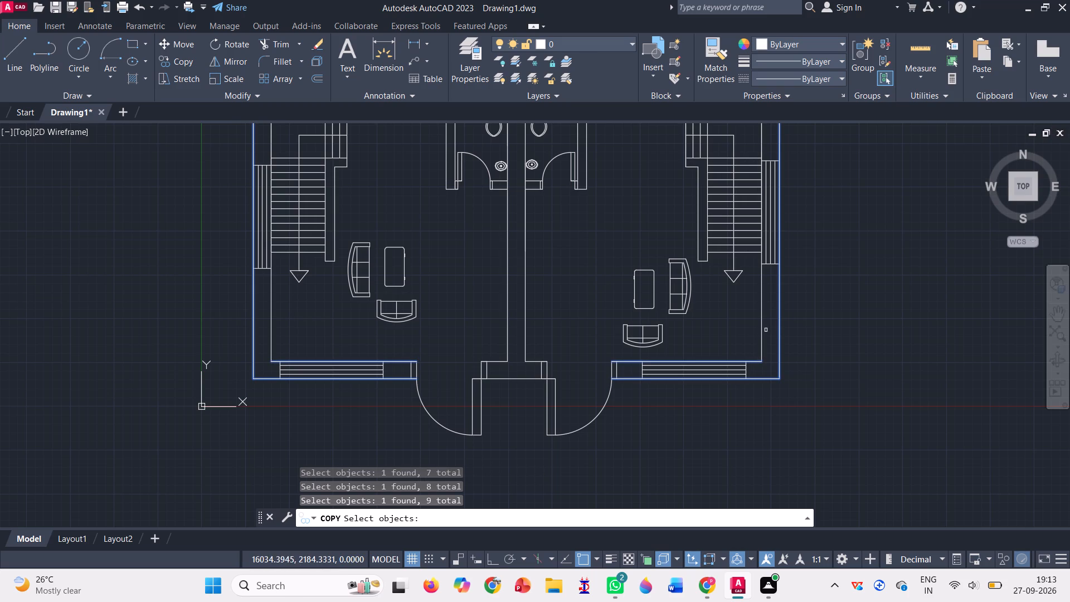
click(766, 330)
click(757, 332)
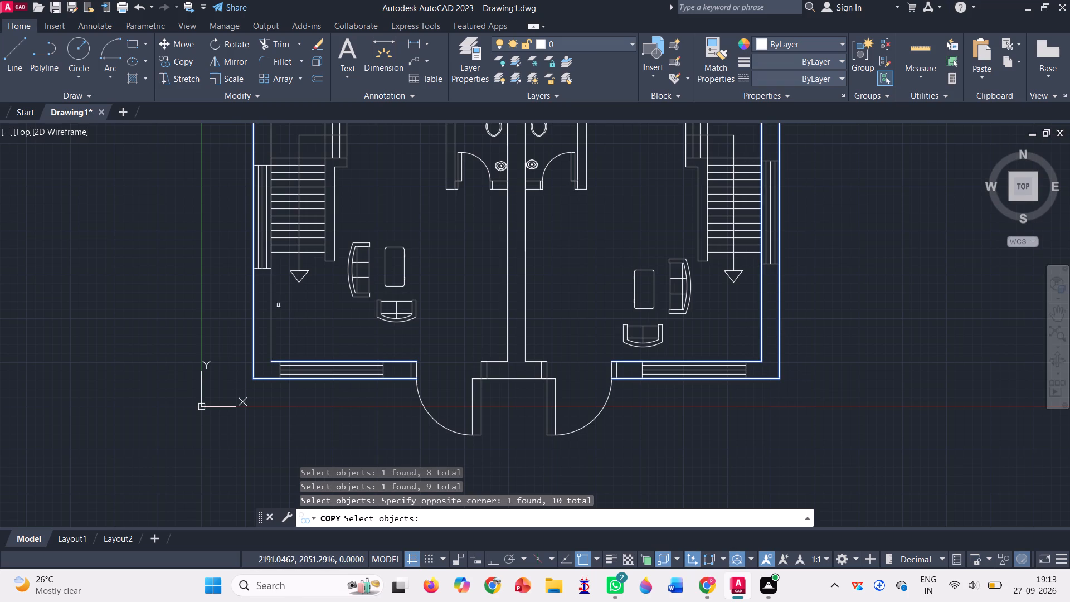
click(270, 307)
Add the left unit's kitchen and bedroom inner lines along the upper, left and party walls to the copy selection.
scroll(353, 368, down, 2)
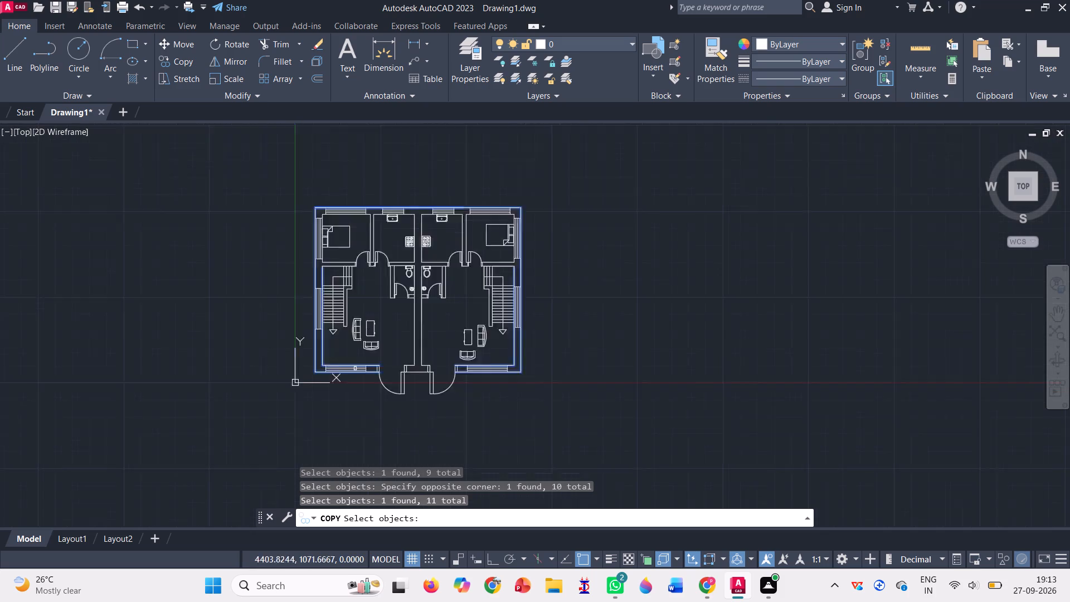
scroll(355, 368, down, 1)
scroll(374, 274, up, 3)
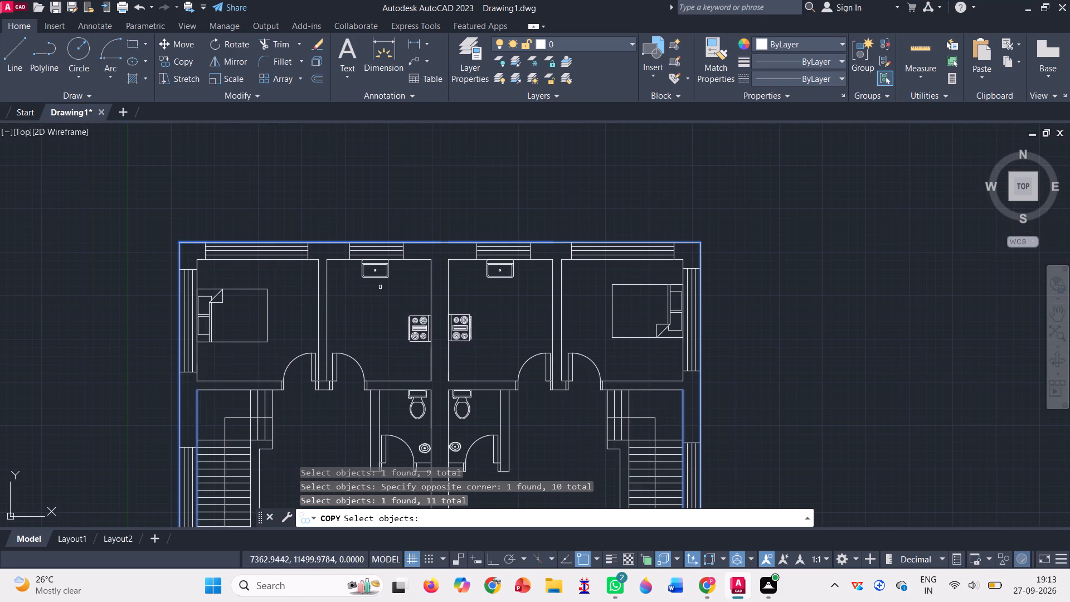
click(343, 260)
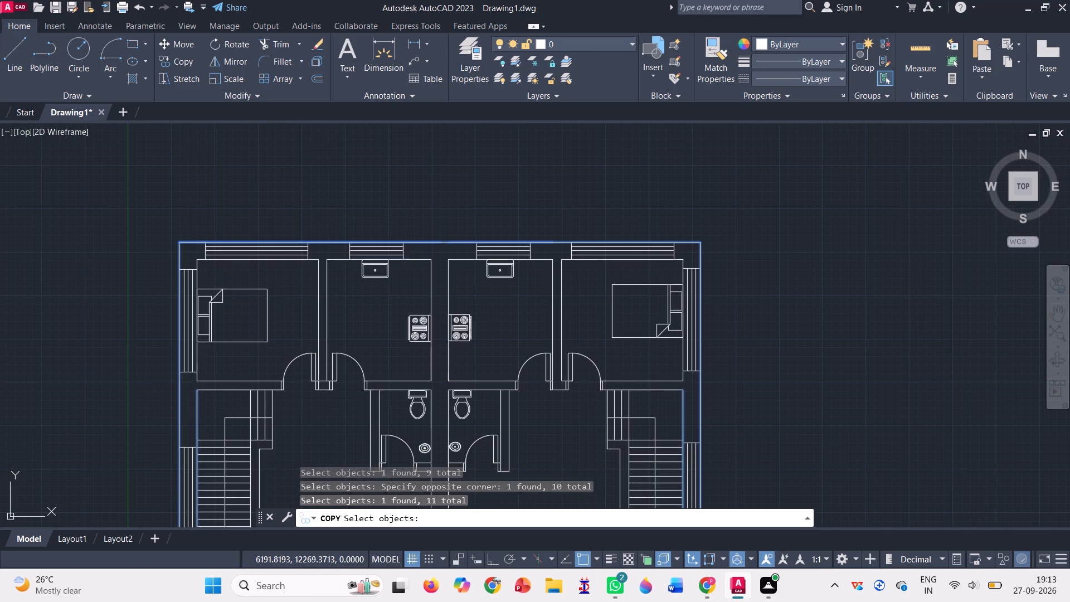
click(314, 263)
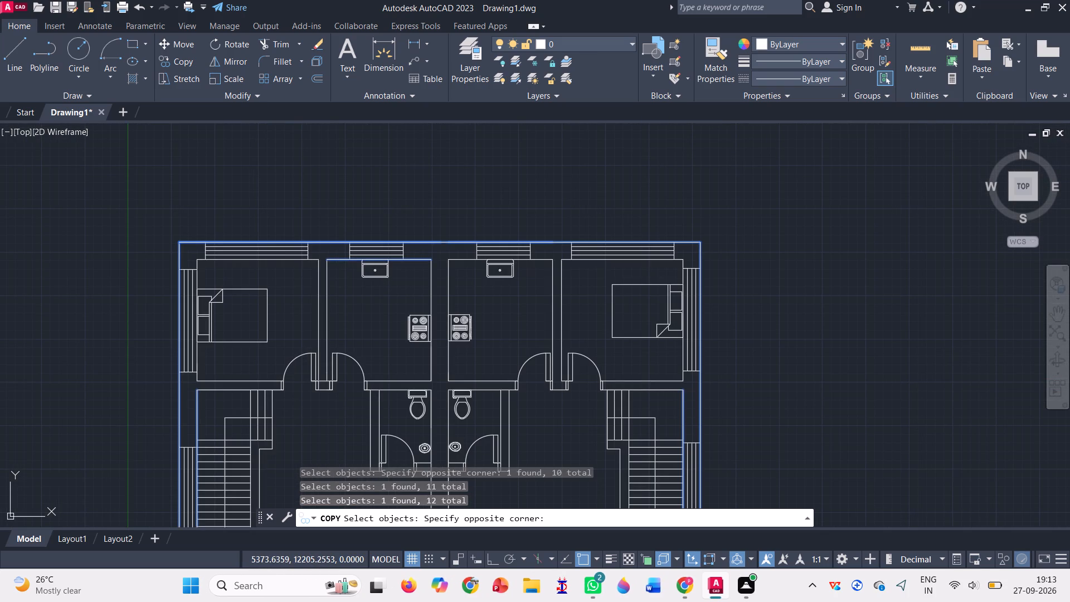
click(315, 258)
click(314, 259)
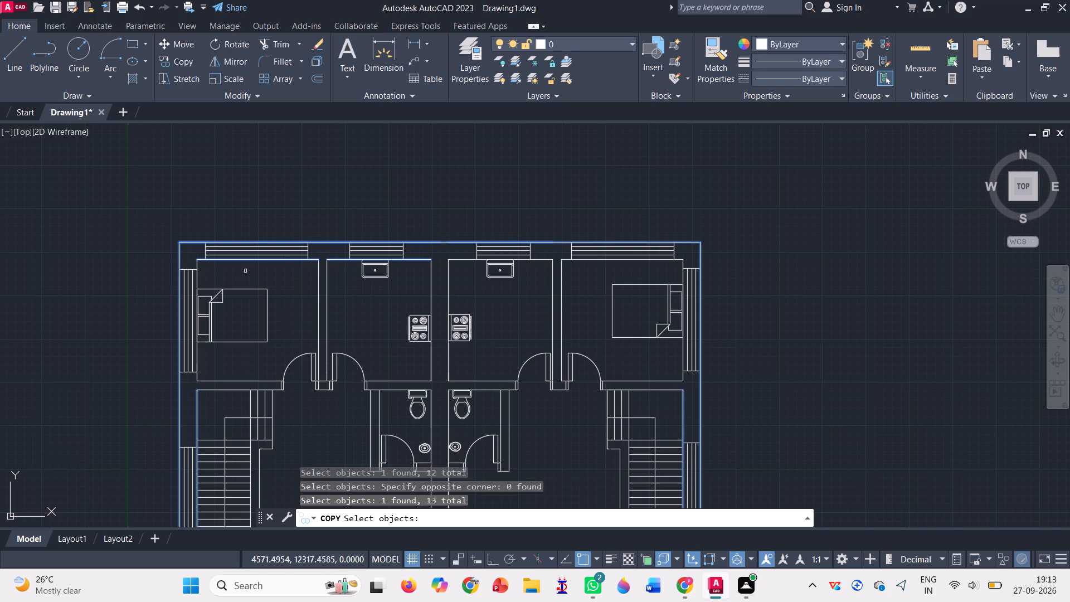
click(198, 266)
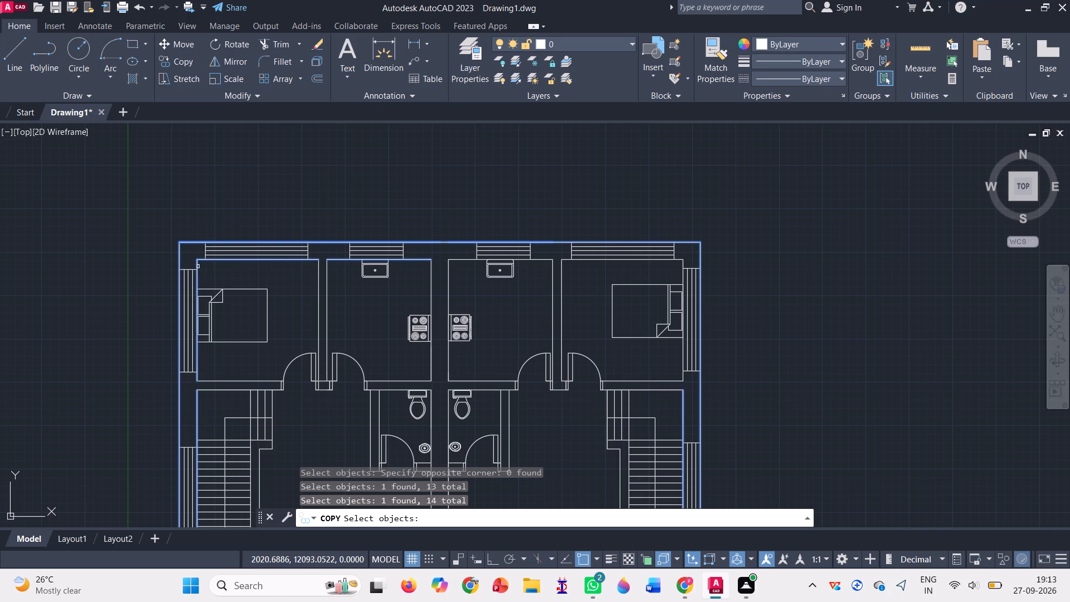
click(430, 292)
Add the right unit's kitchen and bedroom inner lines along the party, upper and right walls to the copy selection.
click(450, 275)
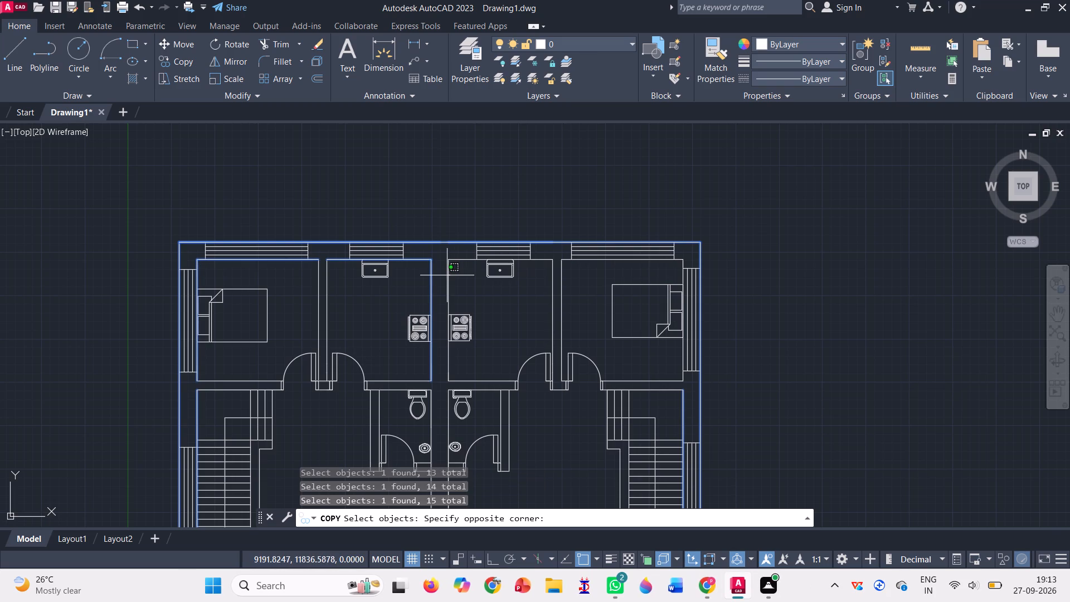
click(445, 275)
click(458, 260)
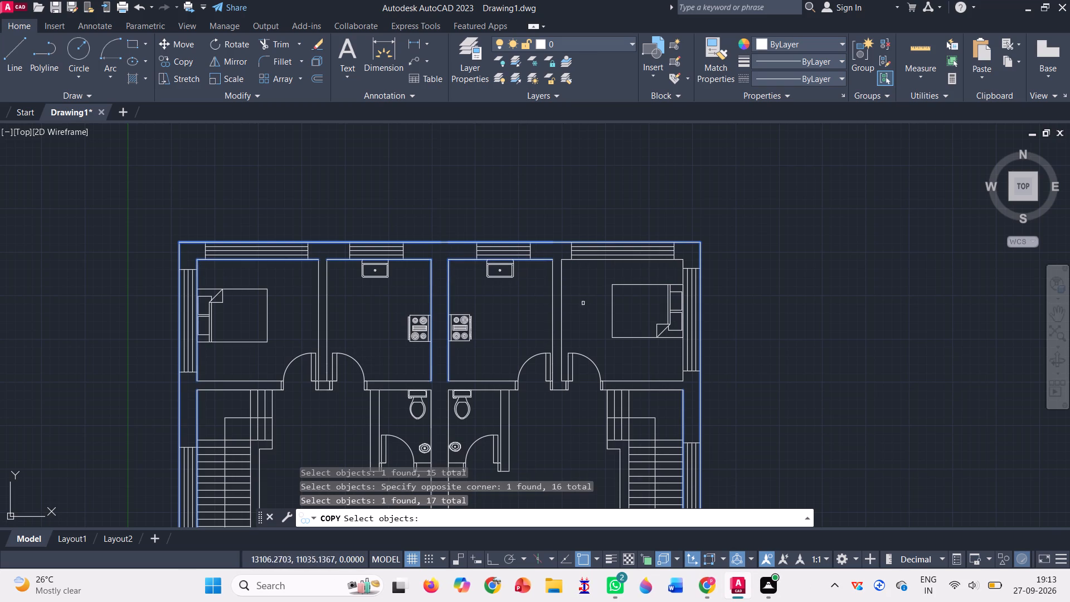
click(567, 260)
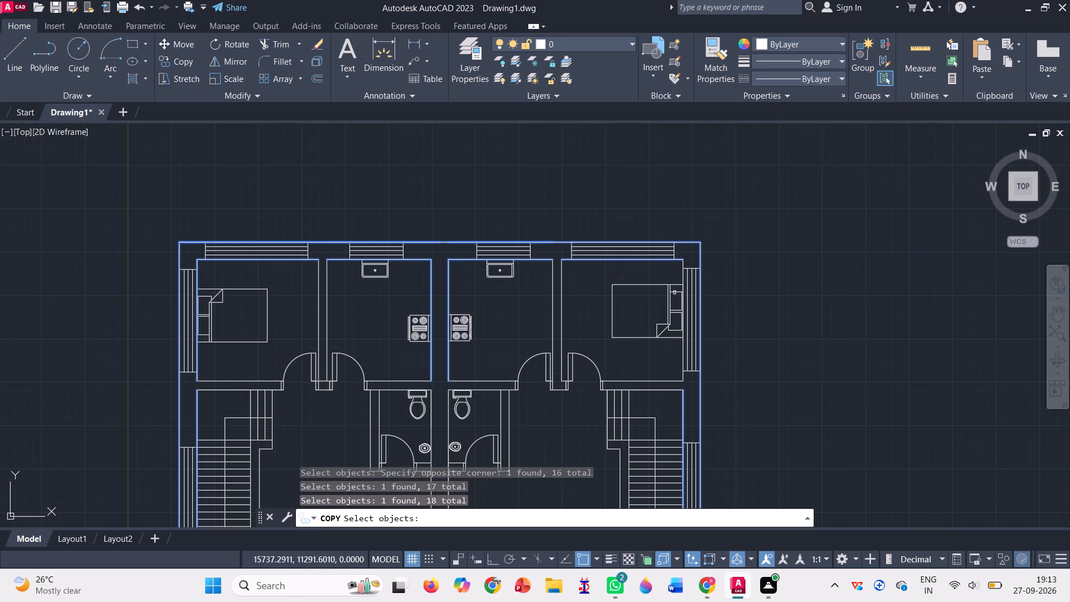
scroll(684, 264, up, 2)
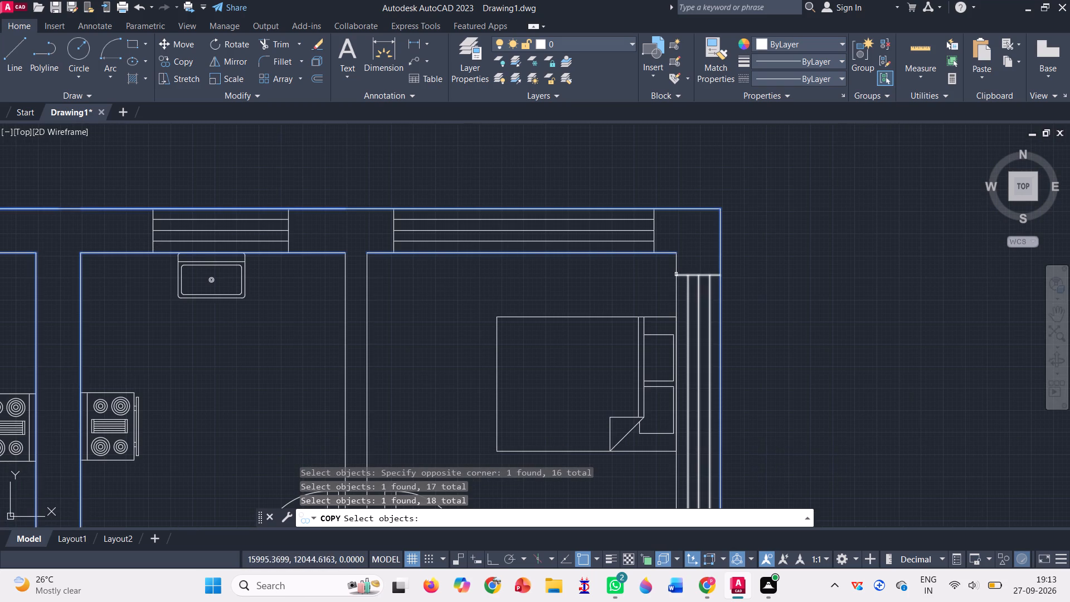
click(679, 266)
click(674, 264)
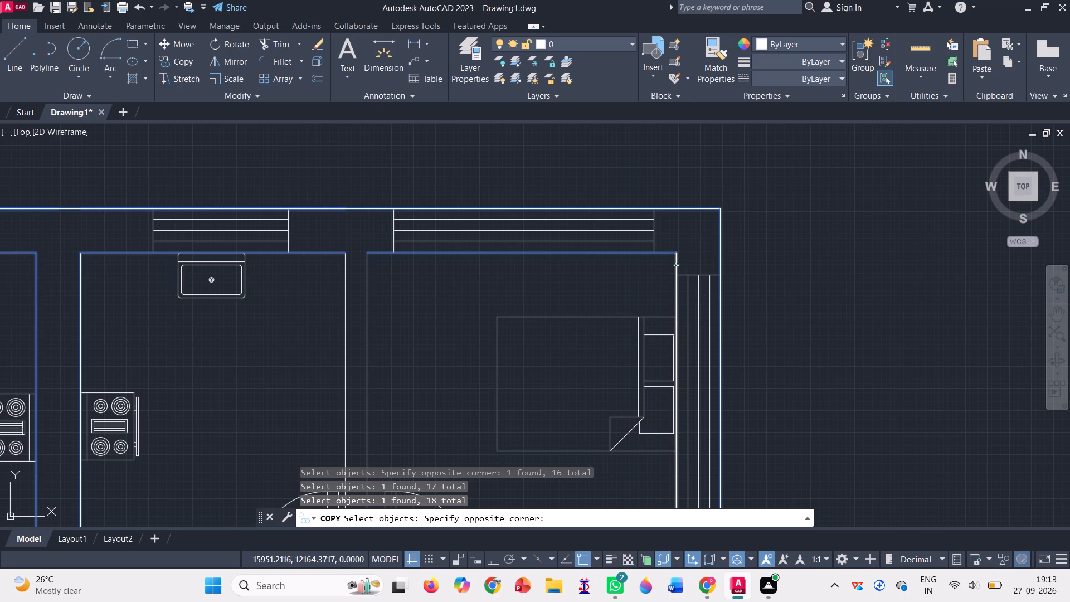
Add the right unit's staircase treads, side wall, upper landing steps and direction line to the copy selection.
scroll(645, 247, down, 2)
scroll(656, 354, down, 1)
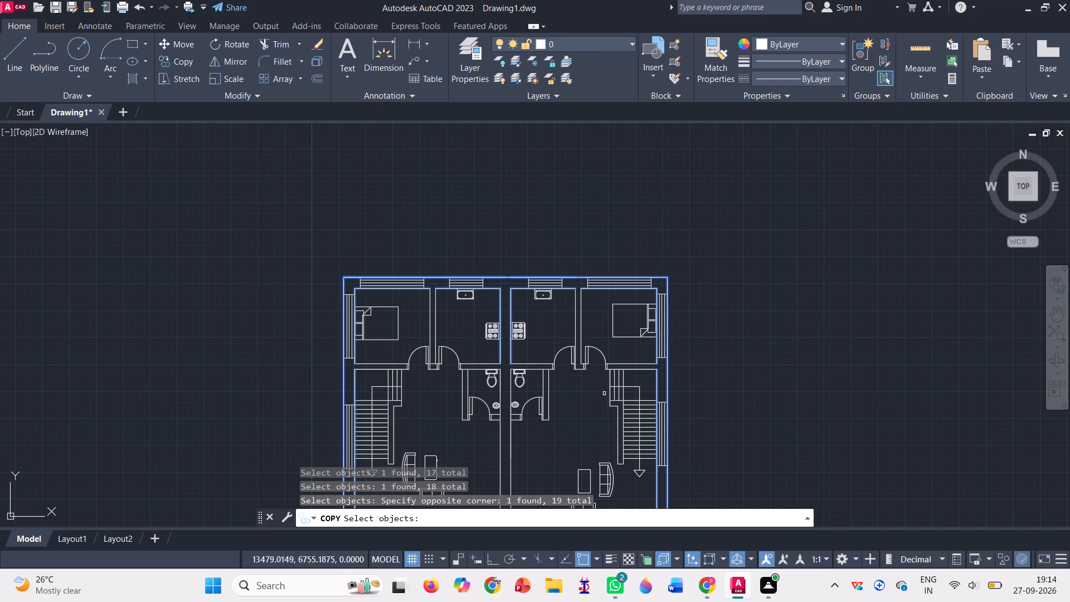
scroll(604, 392, down, 1)
scroll(625, 411, up, 1)
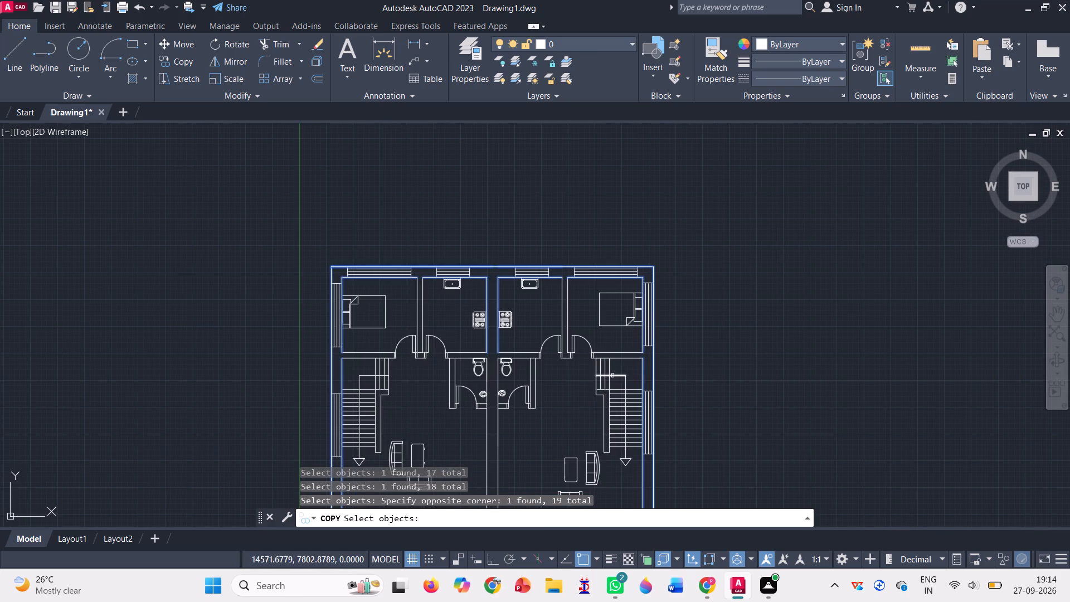
drag(585, 366, 633, 365)
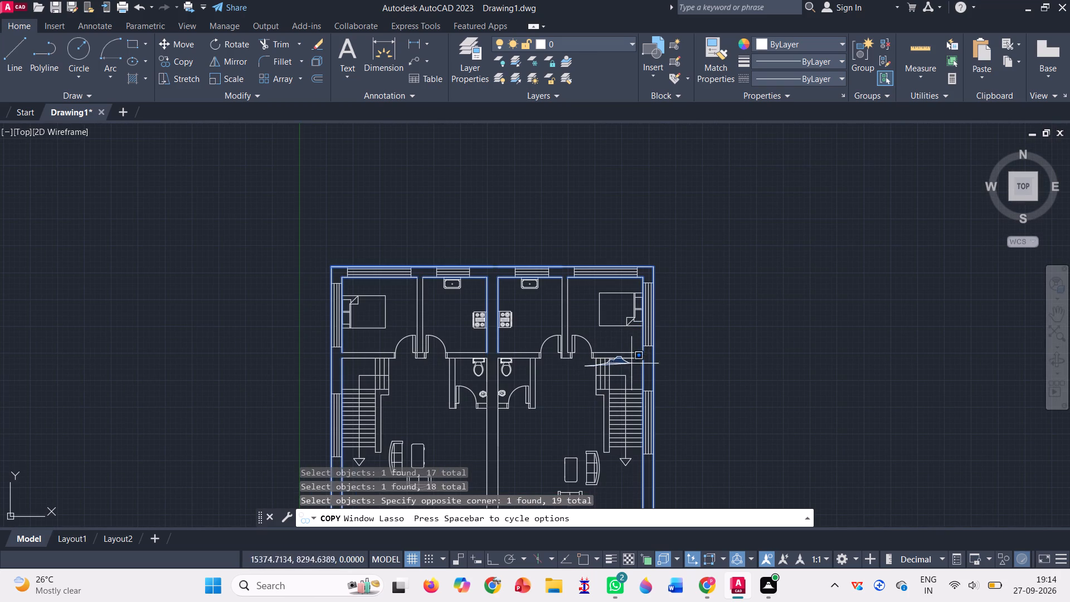
drag(633, 365, 609, 461)
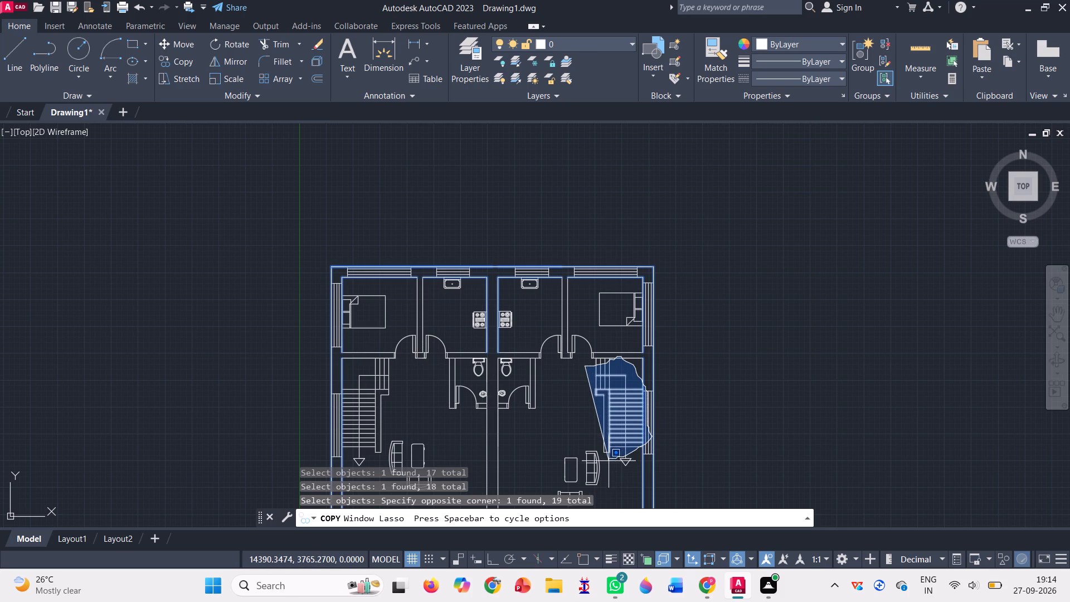
drag(609, 461, 601, 464)
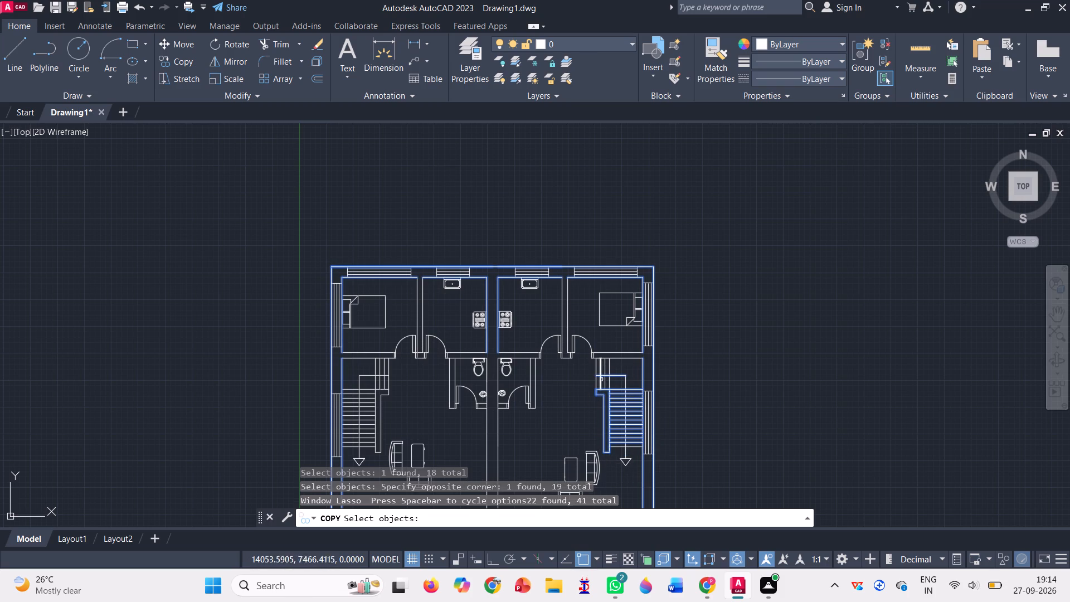
scroll(602, 349, up, 1)
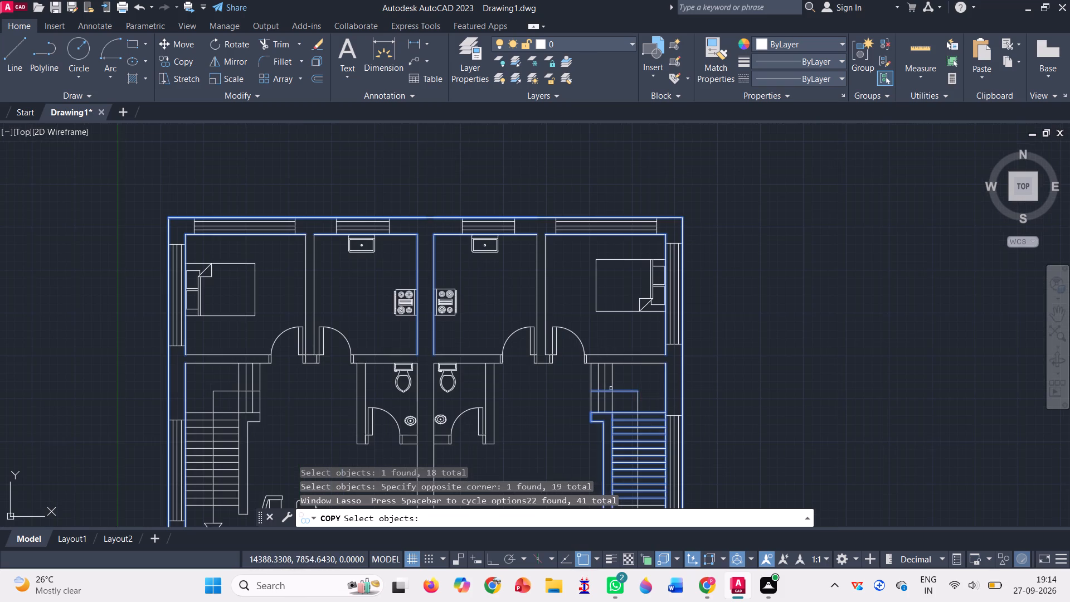
scroll(611, 389, up, 1)
drag(566, 355, 585, 339)
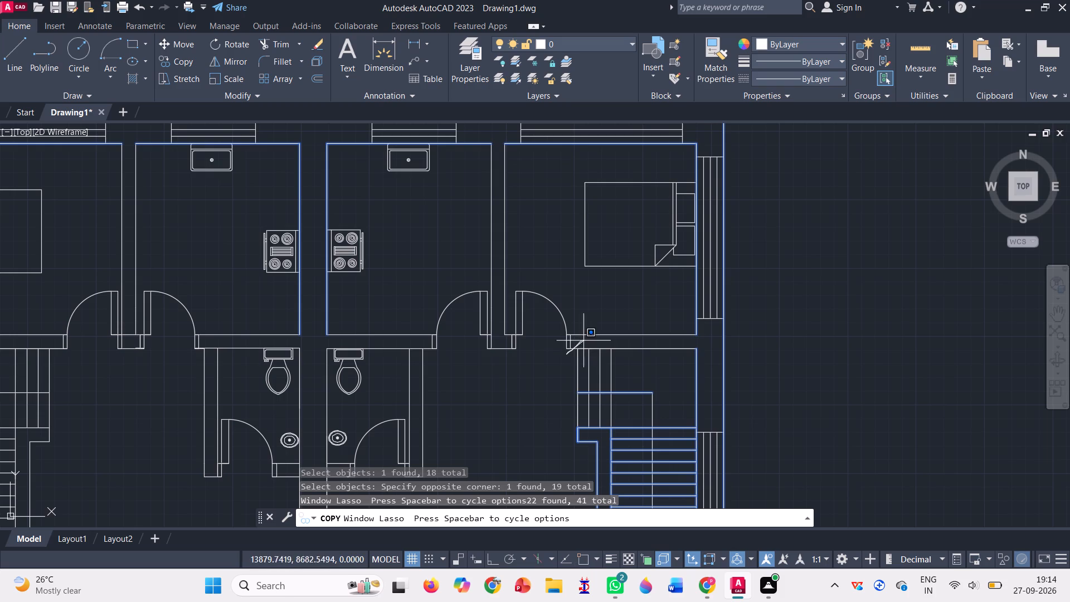
drag(585, 339, 564, 469)
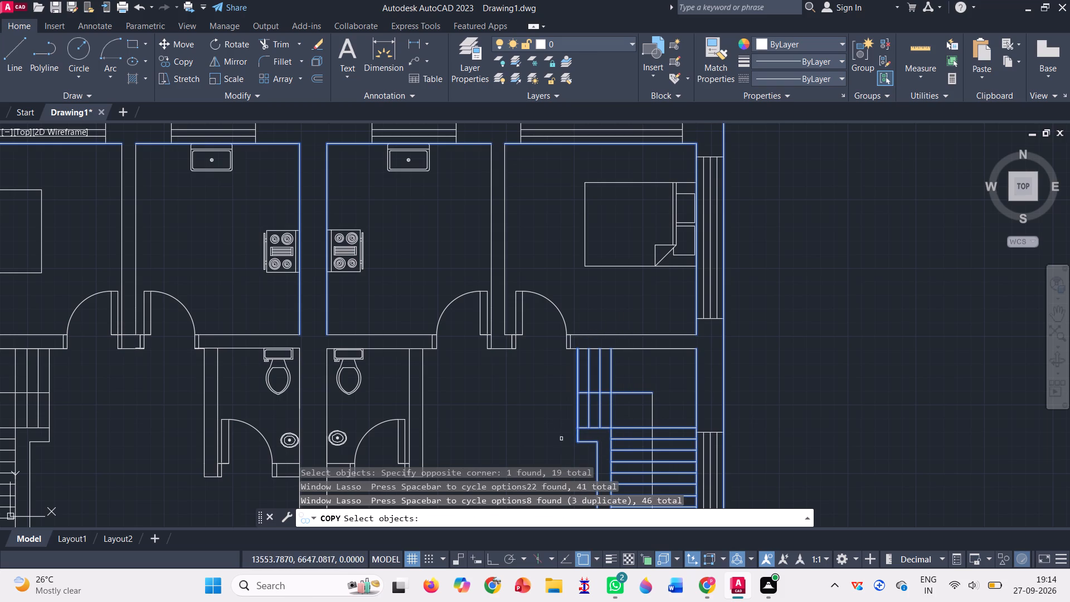
scroll(552, 402, down, 1)
click(614, 405)
Add the right staircase's bottom tread and direction arrowhead to the copy selection.
scroll(610, 357, down, 1)
scroll(630, 414, down, 2)
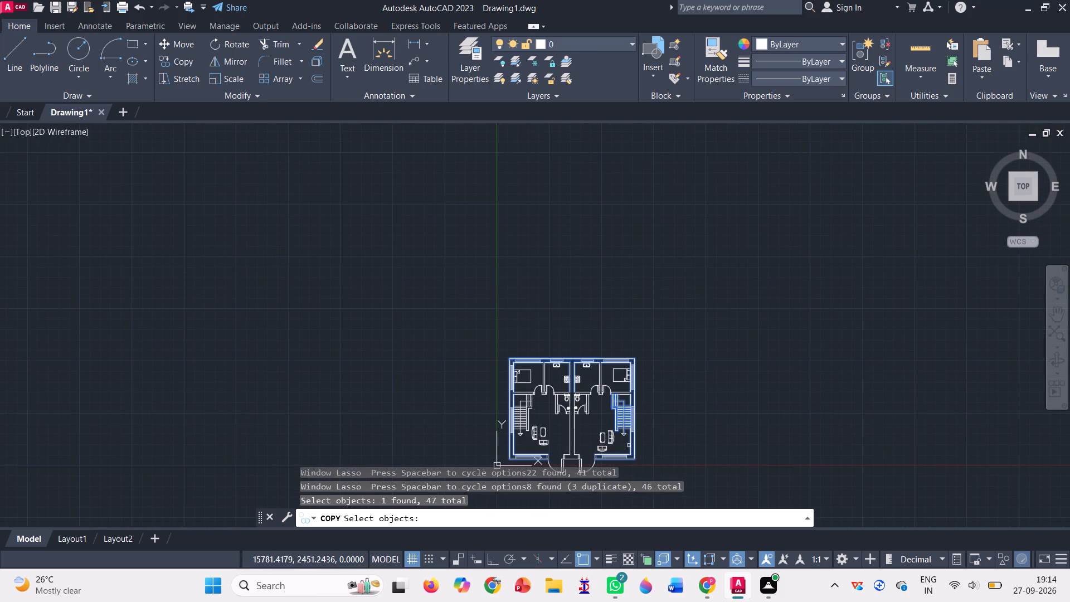
scroll(629, 445, up, 5)
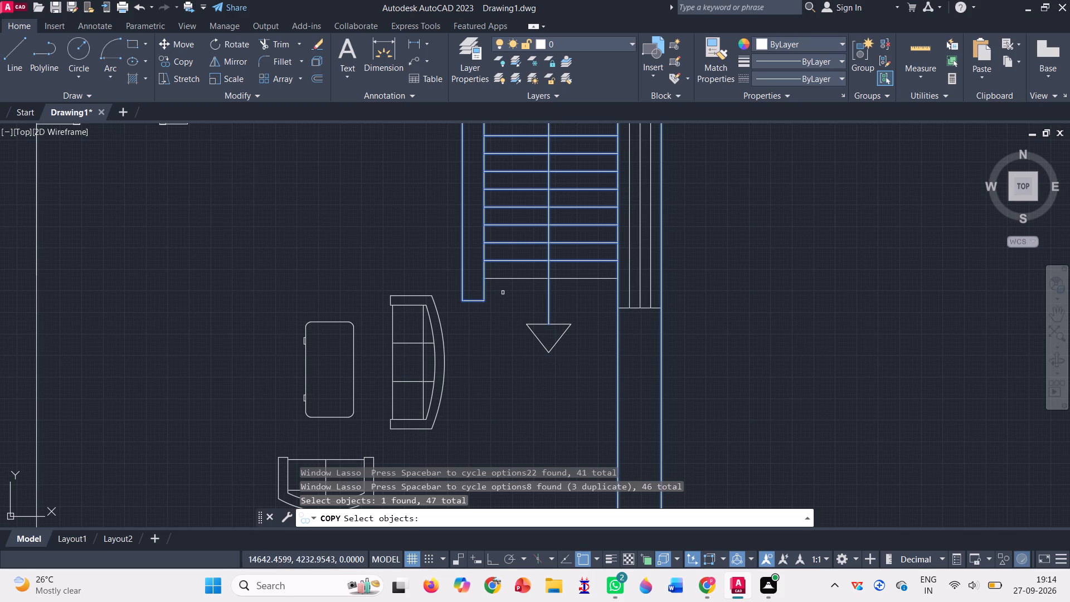
drag(471, 274, 498, 267)
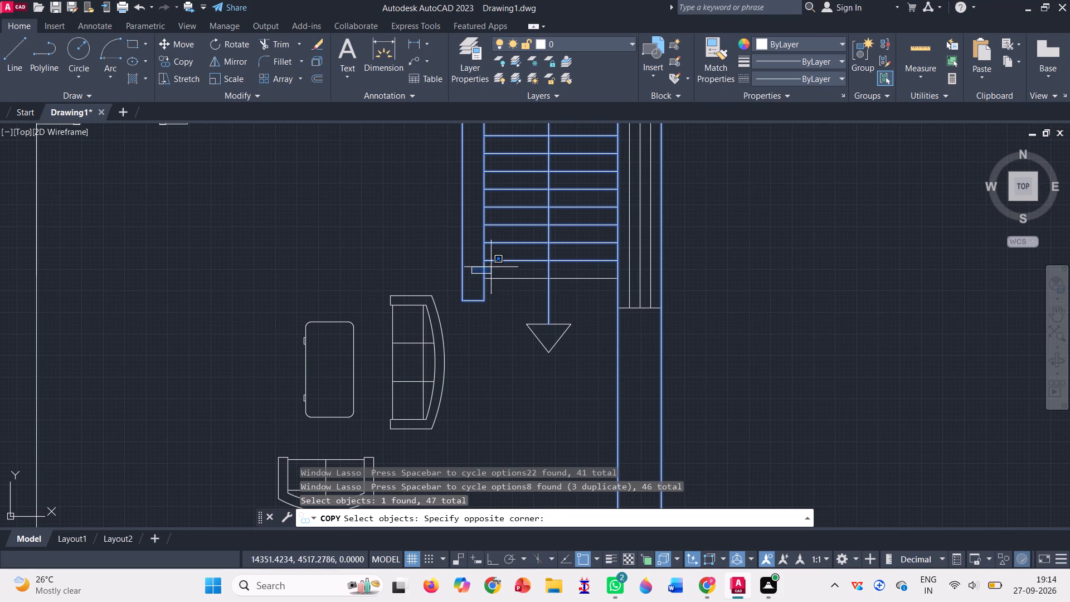
drag(498, 267, 533, 380)
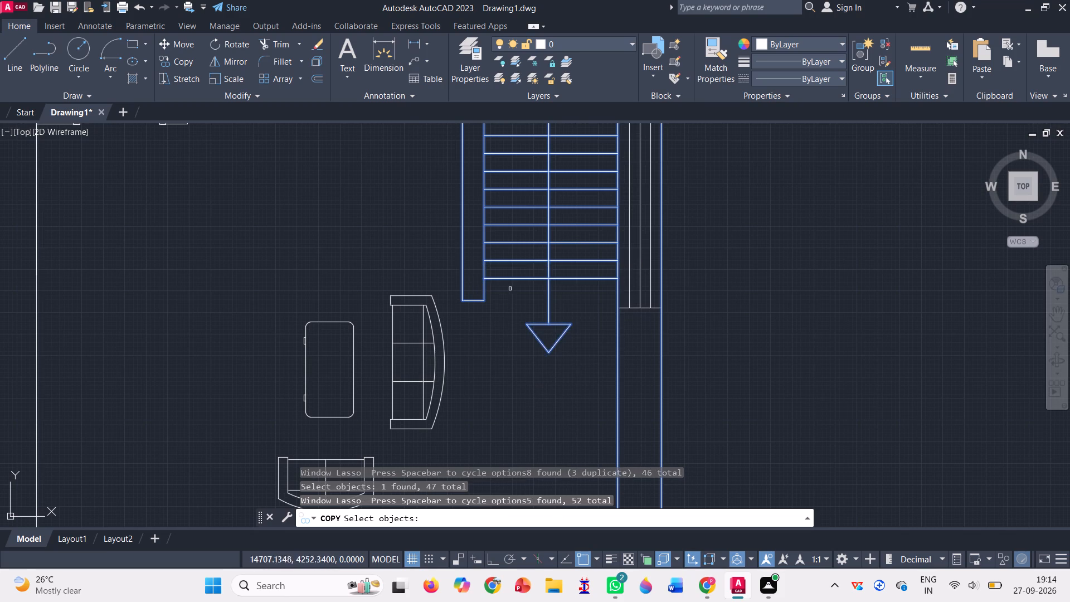
Add the right unit's staircase side window, front living-area window and bedroom side window to the copy selection.
scroll(514, 285, down, 2)
click(562, 242)
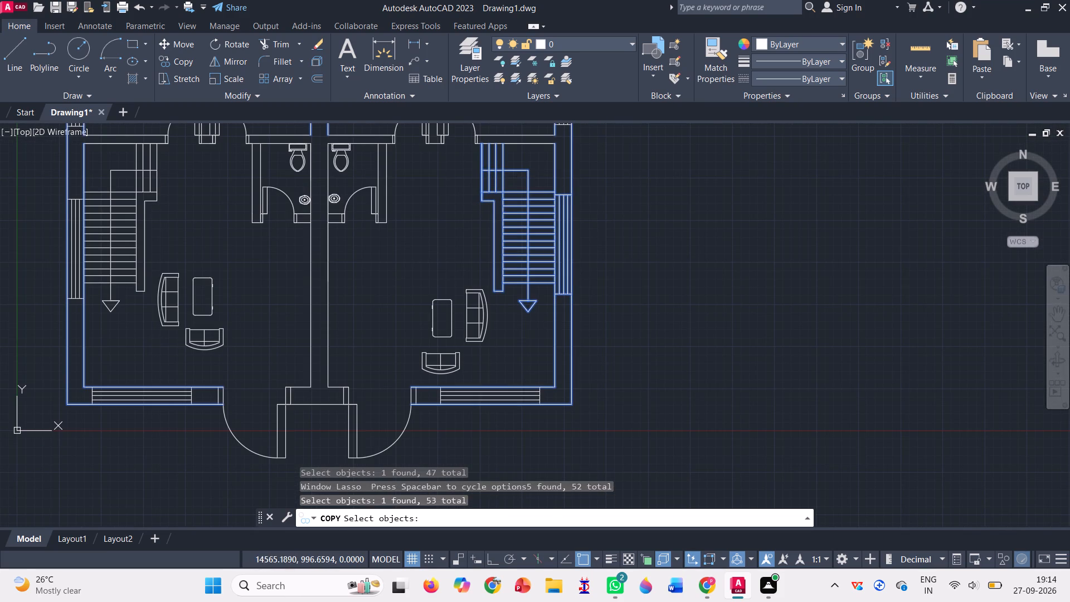
click(507, 397)
scroll(528, 341, down, 1)
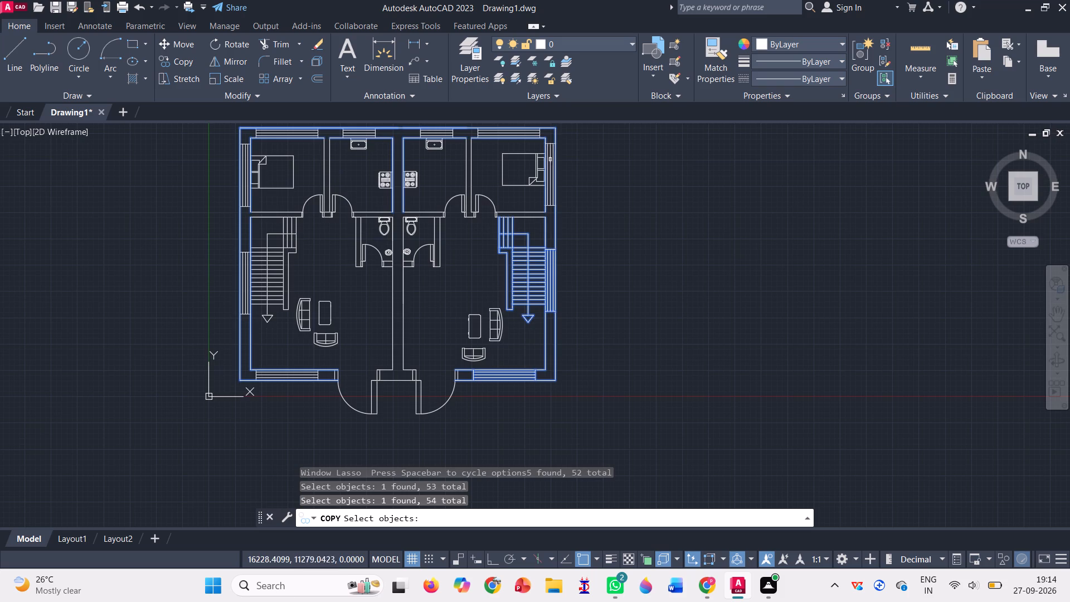
scroll(548, 151, up, 2)
click(544, 153)
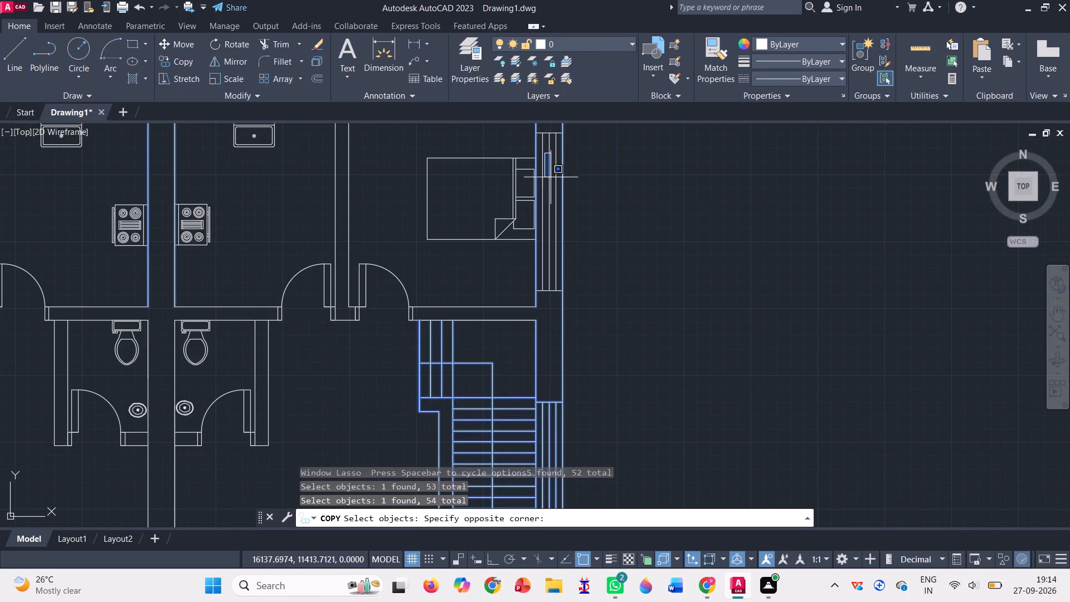
click(552, 182)
click(546, 183)
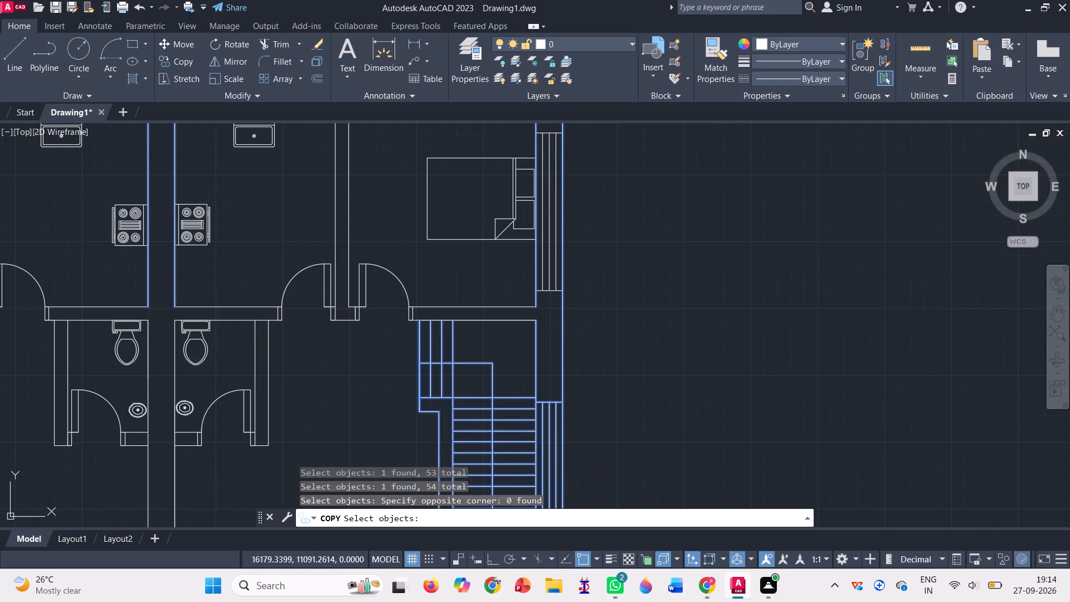
double_click(553, 187)
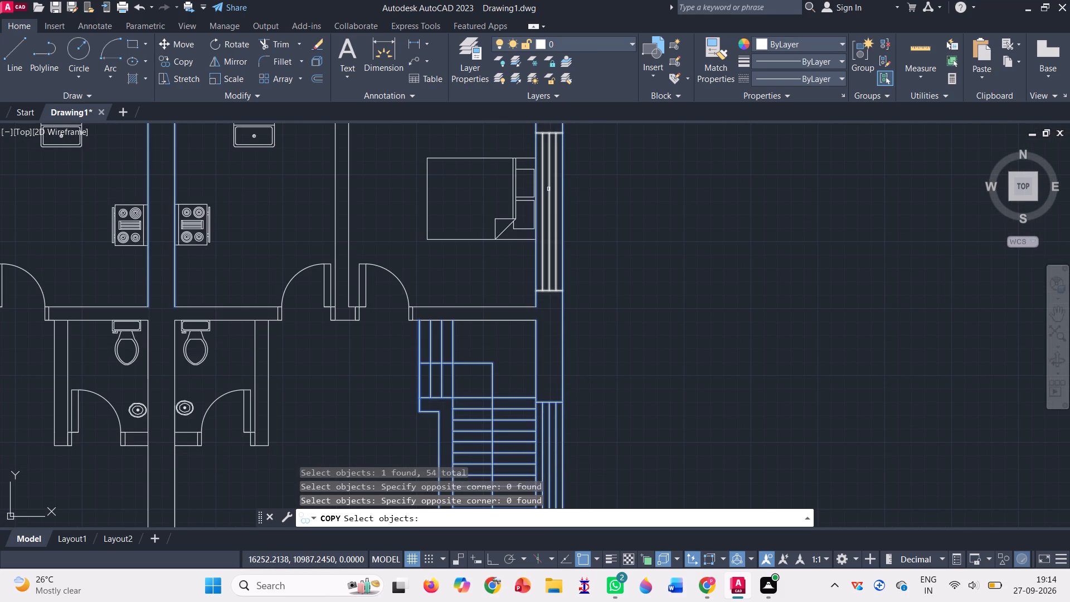
click(548, 189)
Add the right unit's upper-wall bedroom window and all lines of its kitchen window to the copy selection.
scroll(561, 210, down, 3)
scroll(520, 186, up, 2)
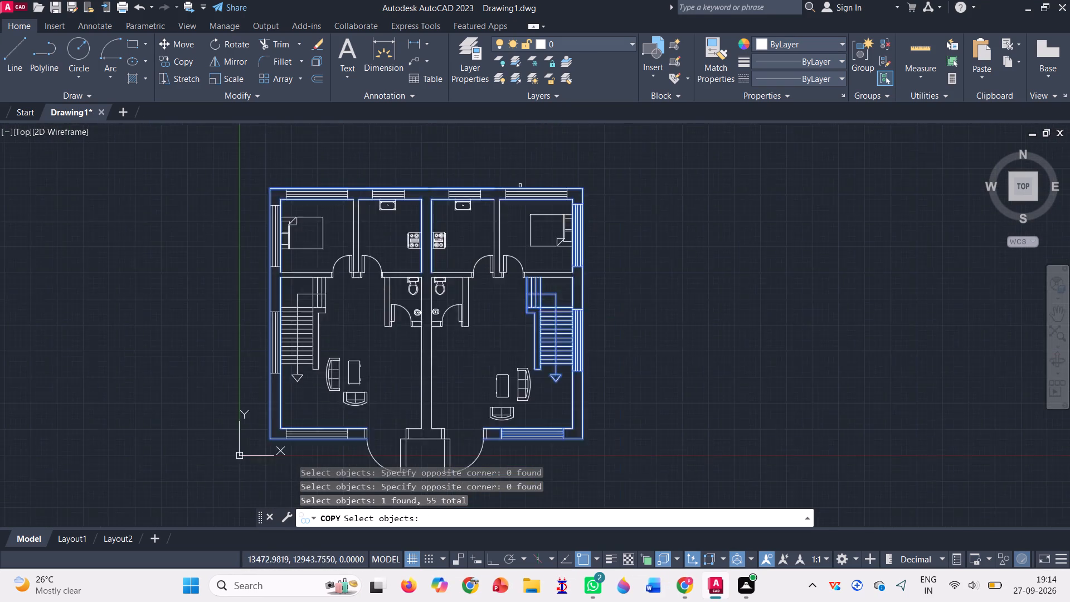
scroll(520, 186, up, 2)
click(526, 220)
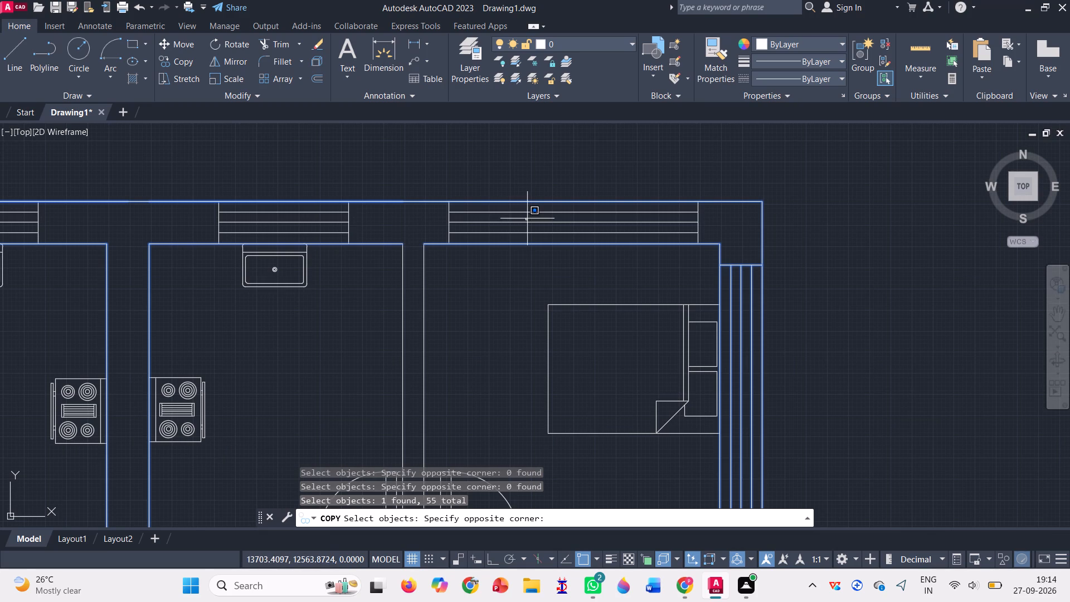
click(421, 218)
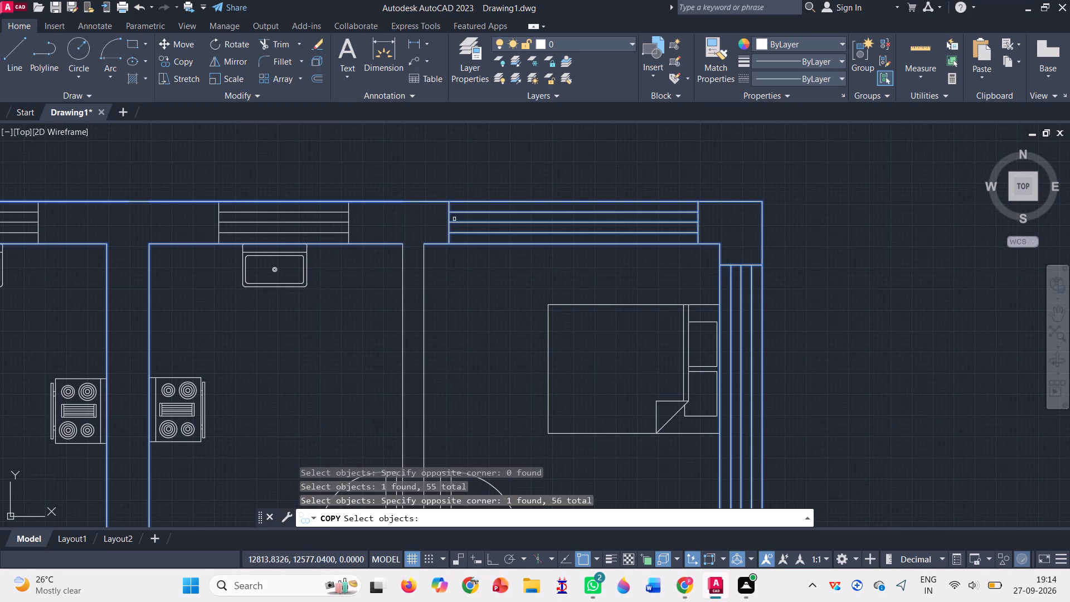
click(328, 224)
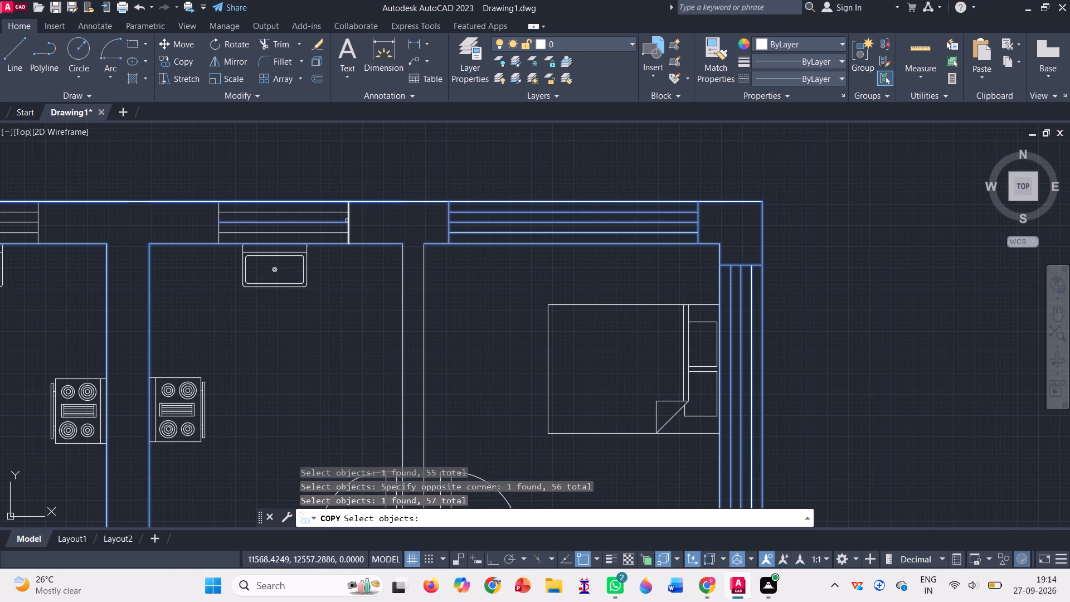
scroll(347, 219, up, 2)
click(345, 219)
click(336, 201)
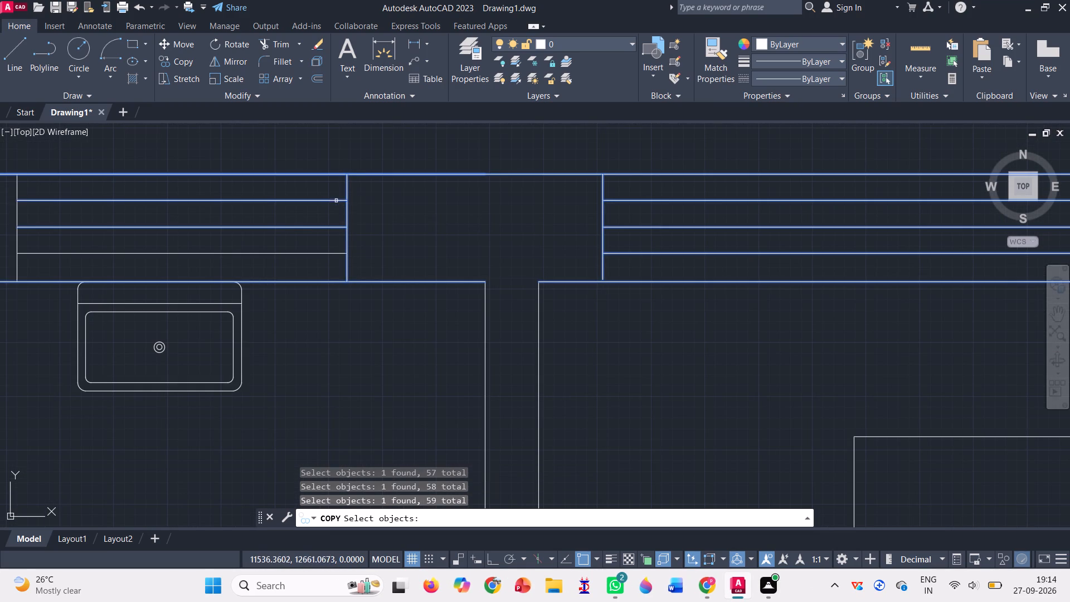
click(336, 253)
scroll(454, 228, down, 1)
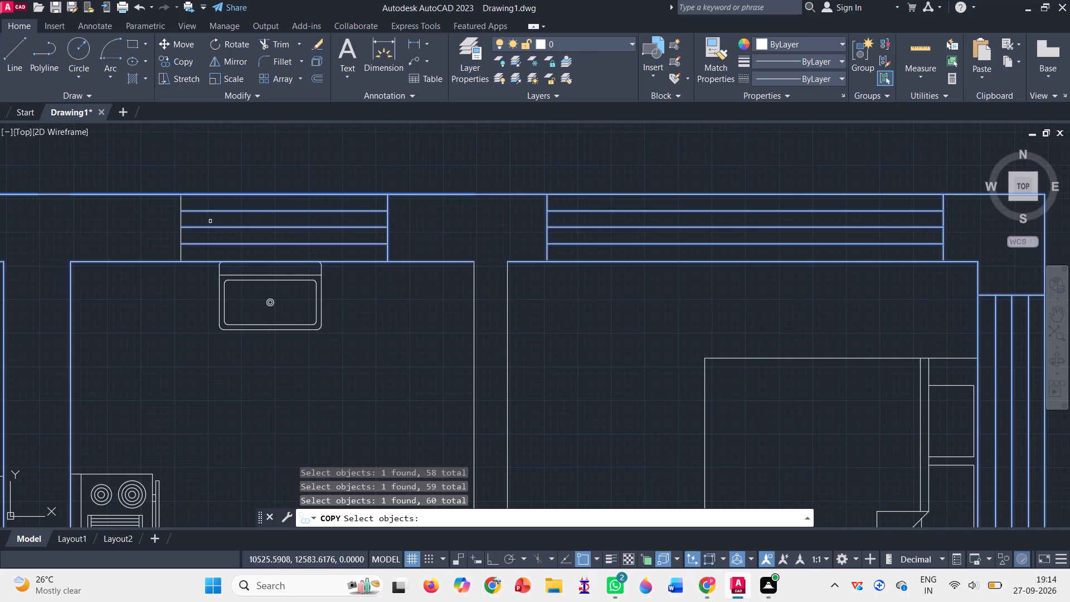
click(180, 197)
Add both end lines and the three pane lines of the left unit's kitchen window to the copy selection.
scroll(319, 211, down, 1)
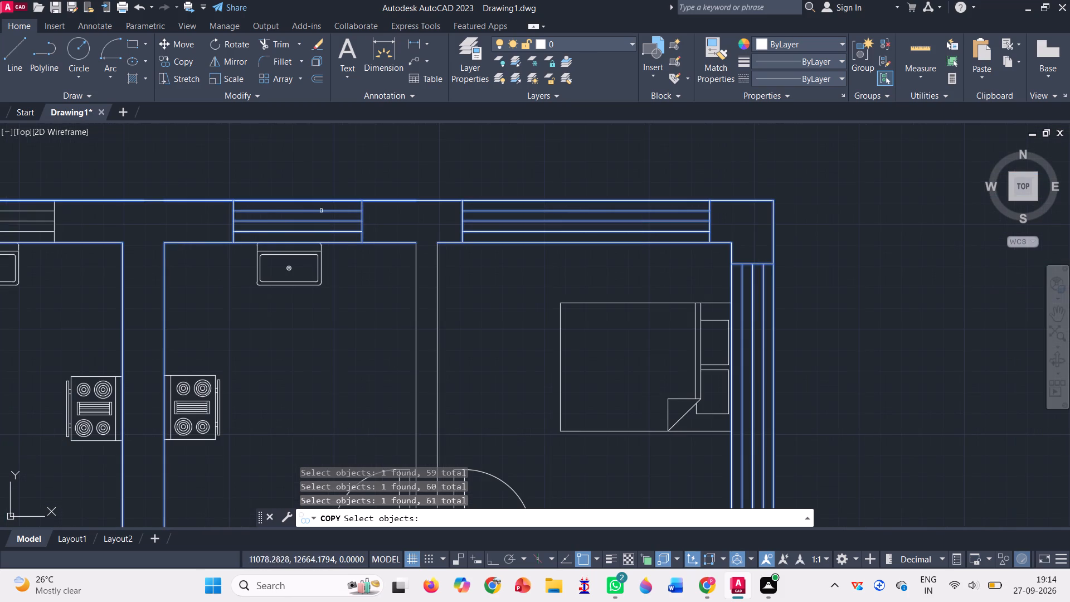
scroll(349, 202, down, 2)
scroll(160, 212, up, 3)
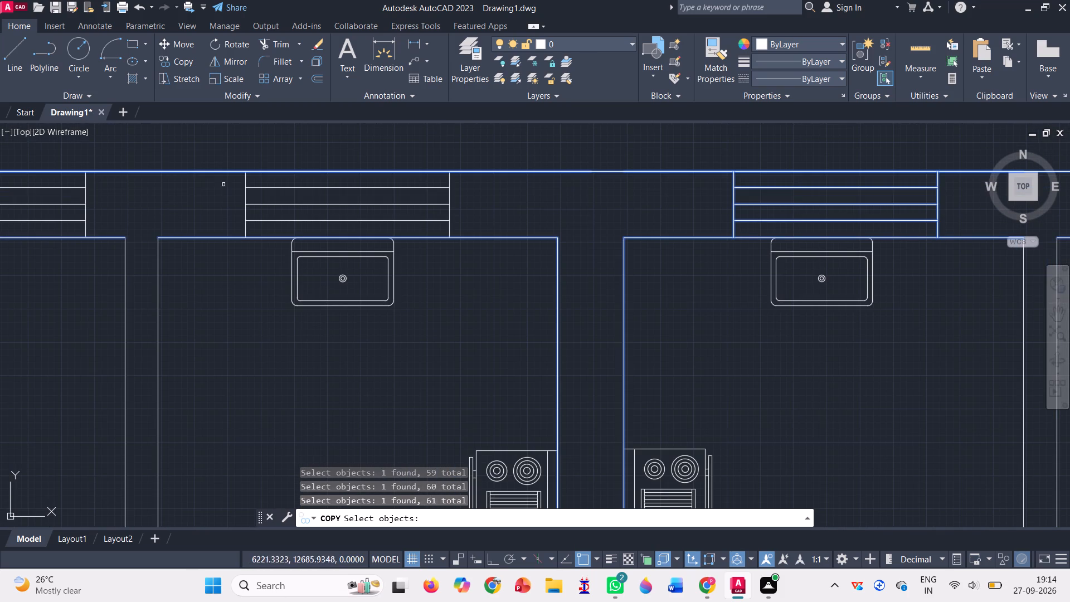
click(244, 180)
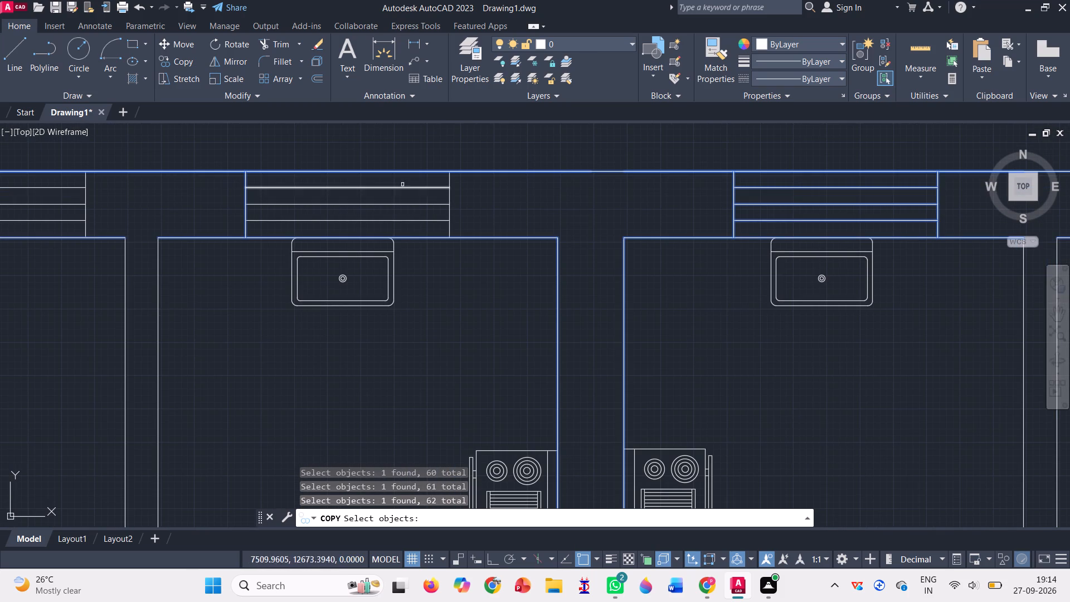
click(450, 178)
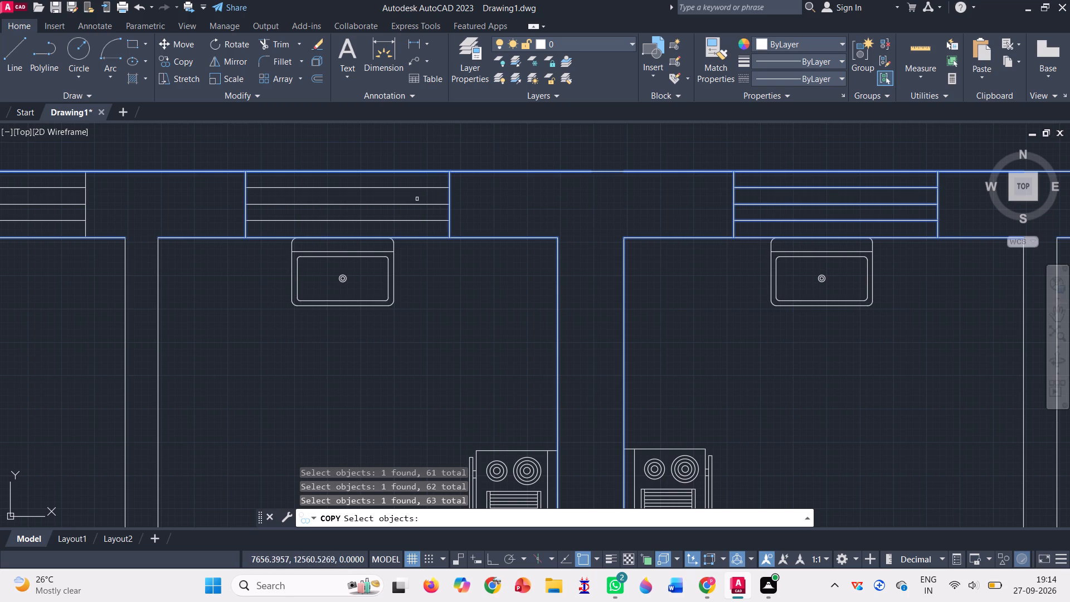
click(430, 186)
click(428, 207)
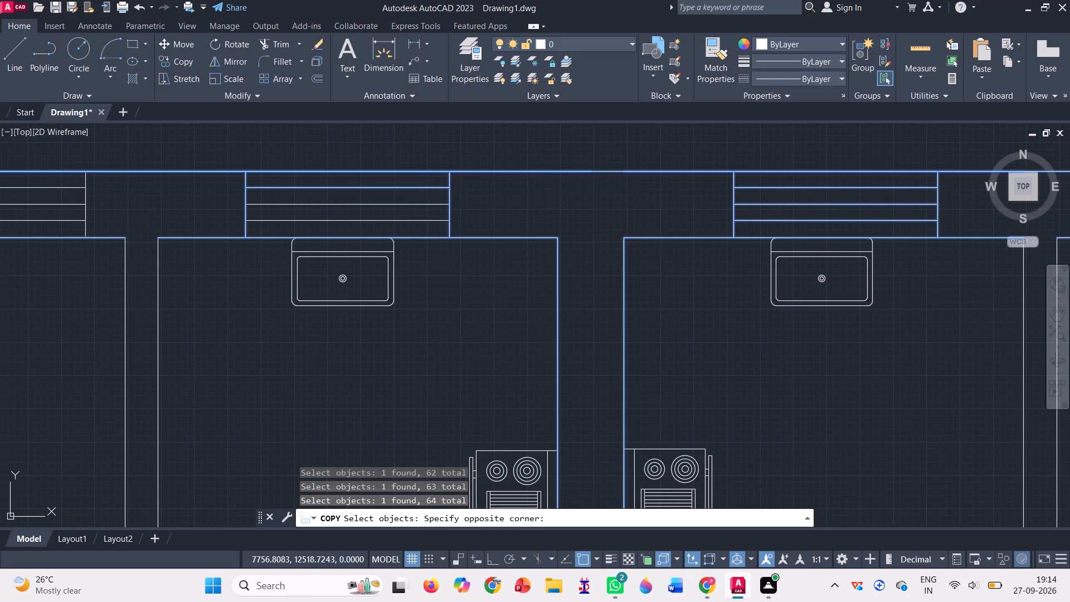
click(428, 200)
click(419, 222)
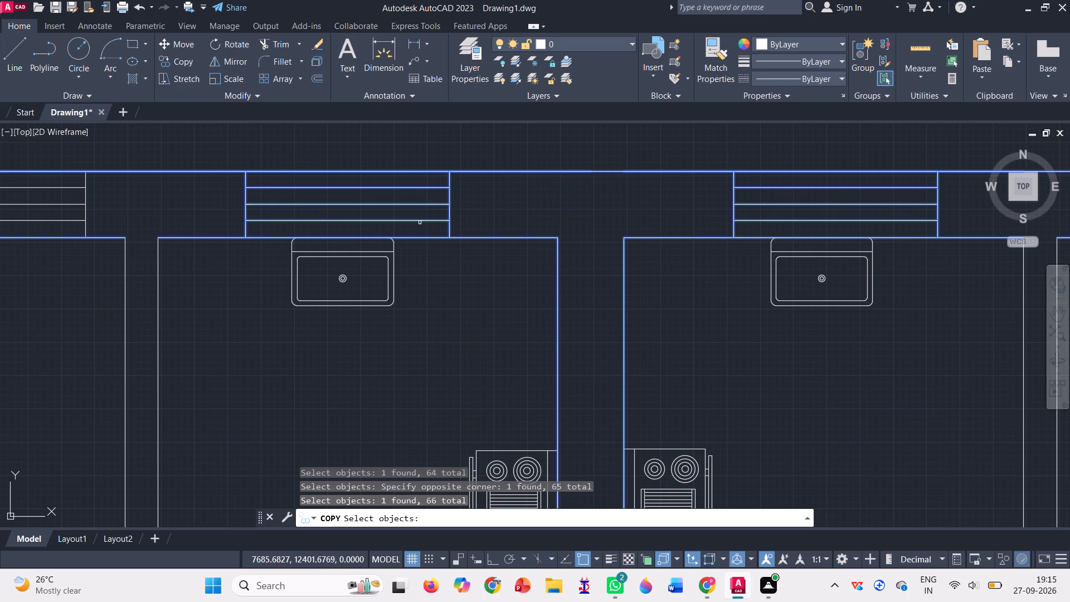
Add the left unit's upper-wall bedroom window, bedroom side window and staircase side window to the copy selection.
scroll(479, 202, down, 2)
scroll(272, 200, up, 1)
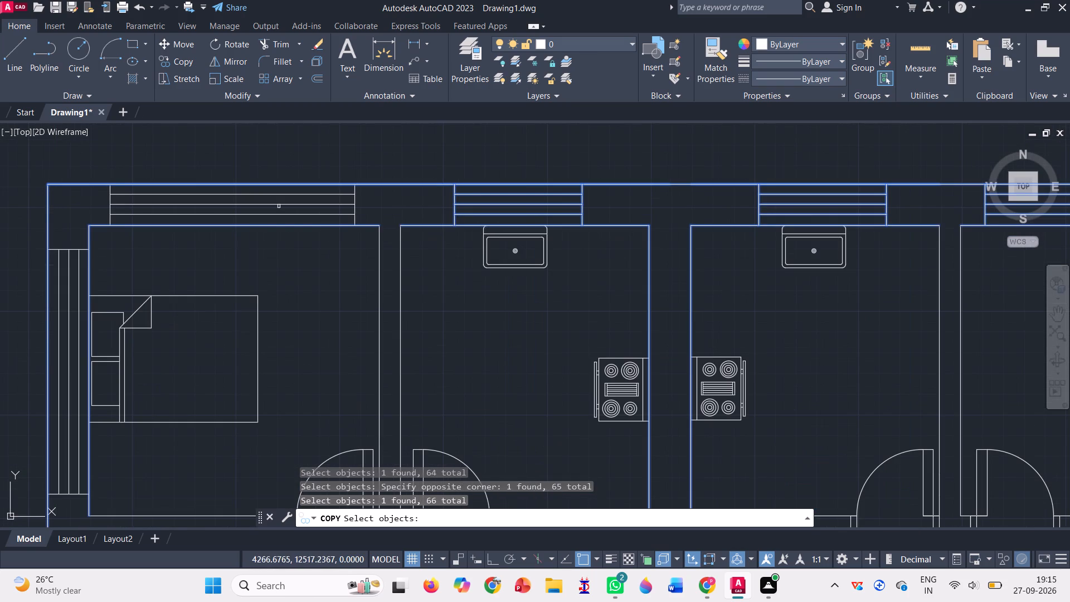
click(285, 203)
scroll(285, 203, down, 2)
scroll(213, 254, up, 3)
scroll(208, 191, down, 2)
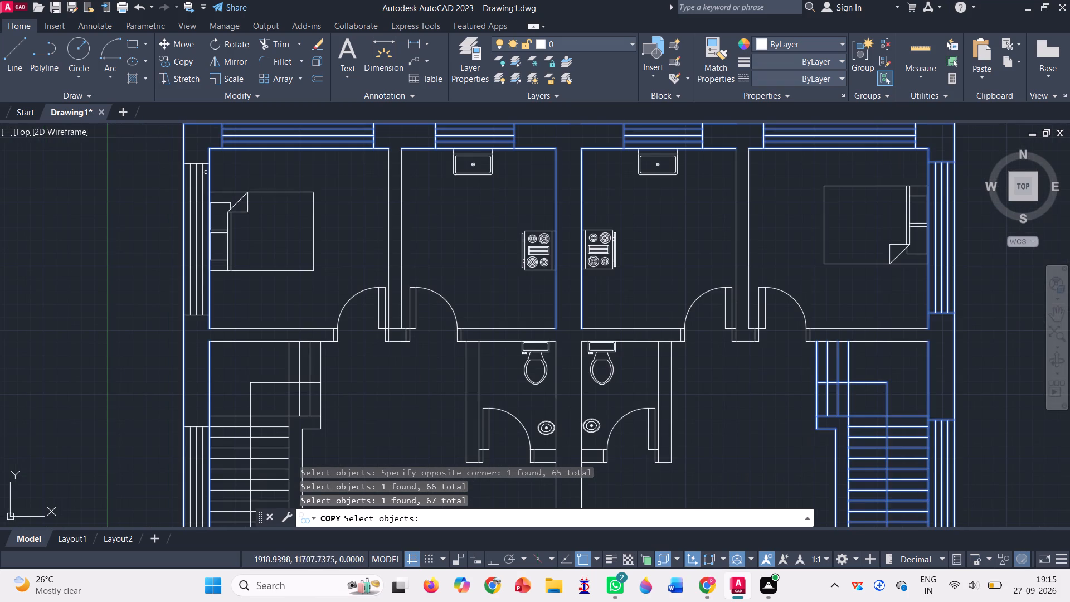
click(195, 161)
click(197, 176)
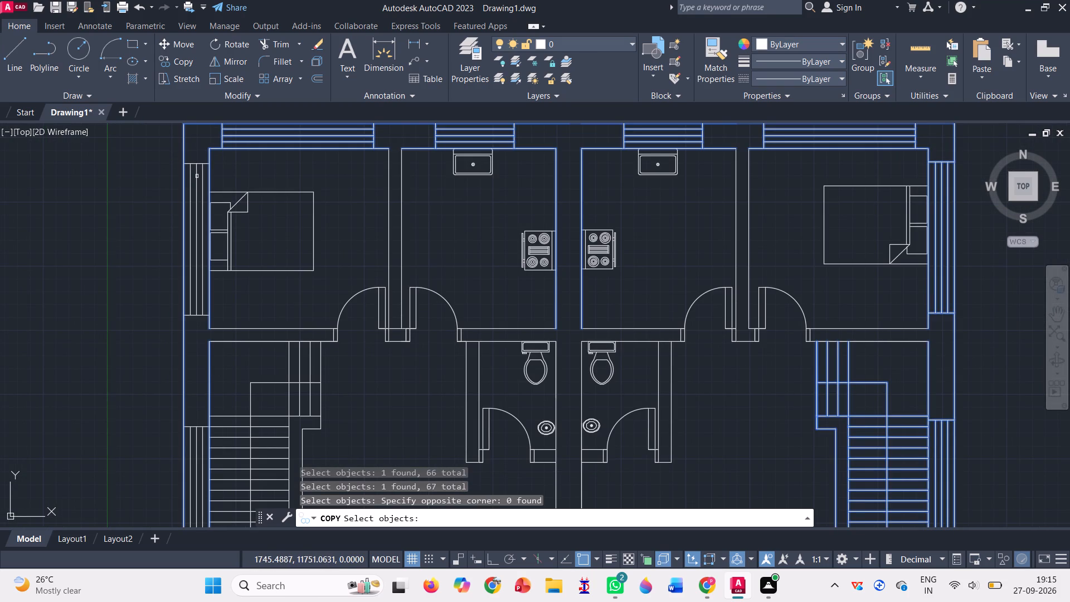
click(204, 167)
scroll(208, 262, down, 2)
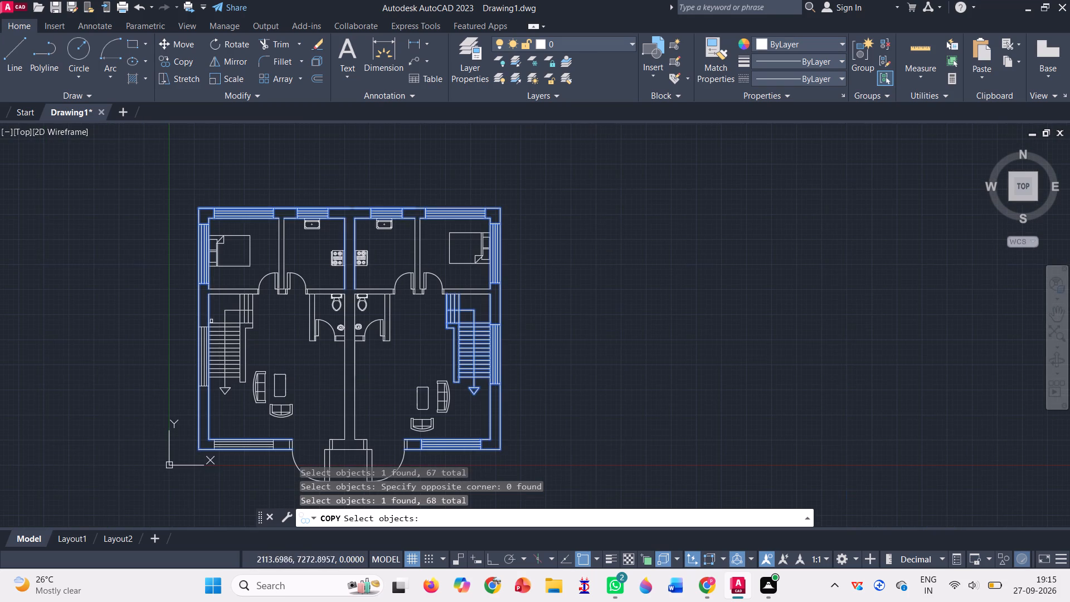
scroll(209, 343, up, 1)
click(202, 319)
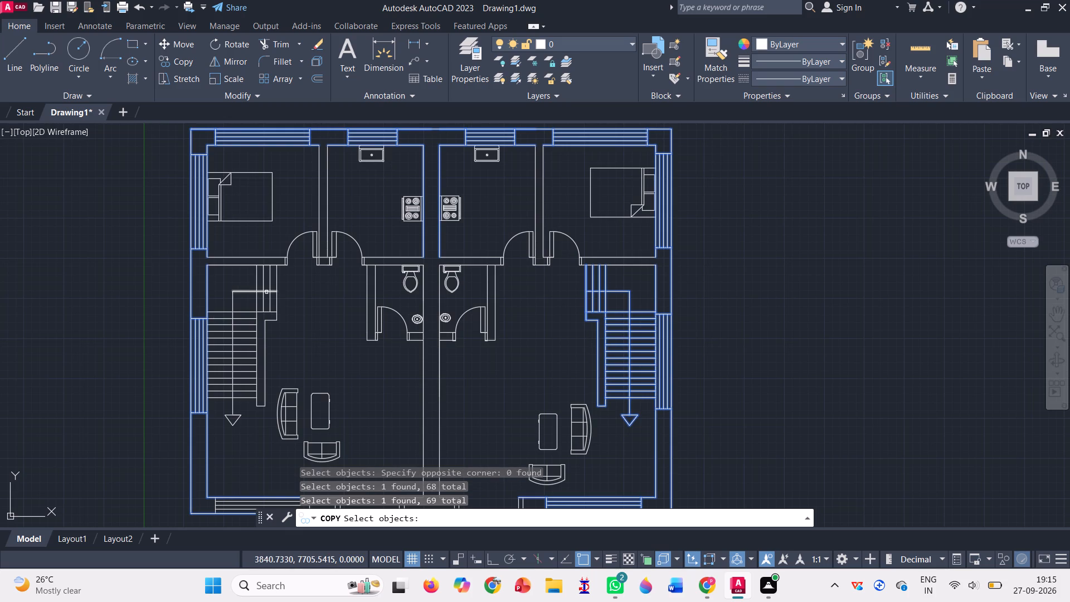
scroll(266, 292, up, 1)
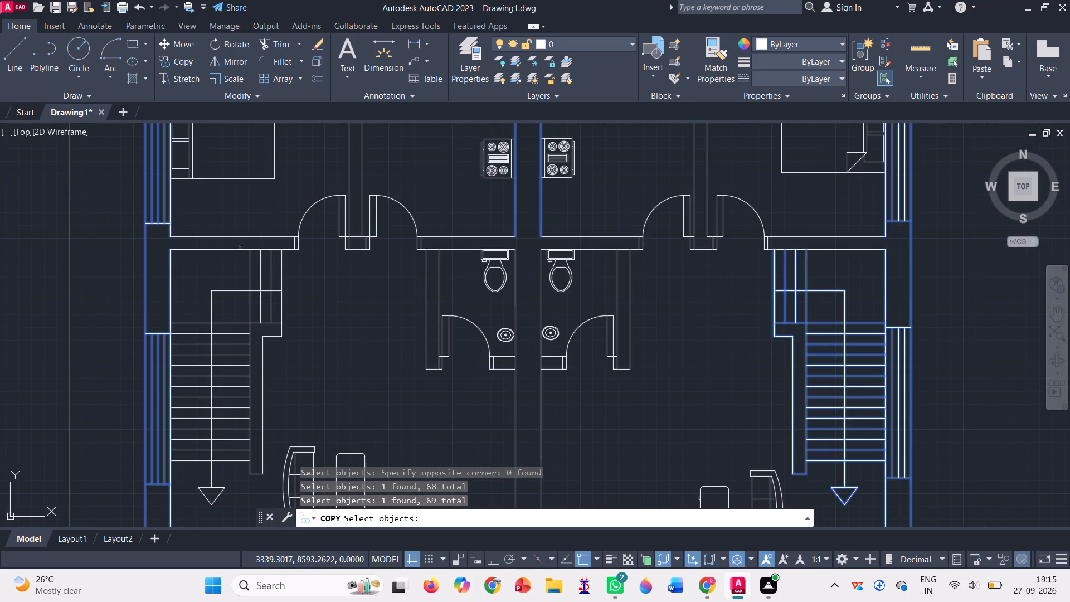
Add both lines of the left unit's wall between the bedroom and the staircase to the copy selection.
click(237, 249)
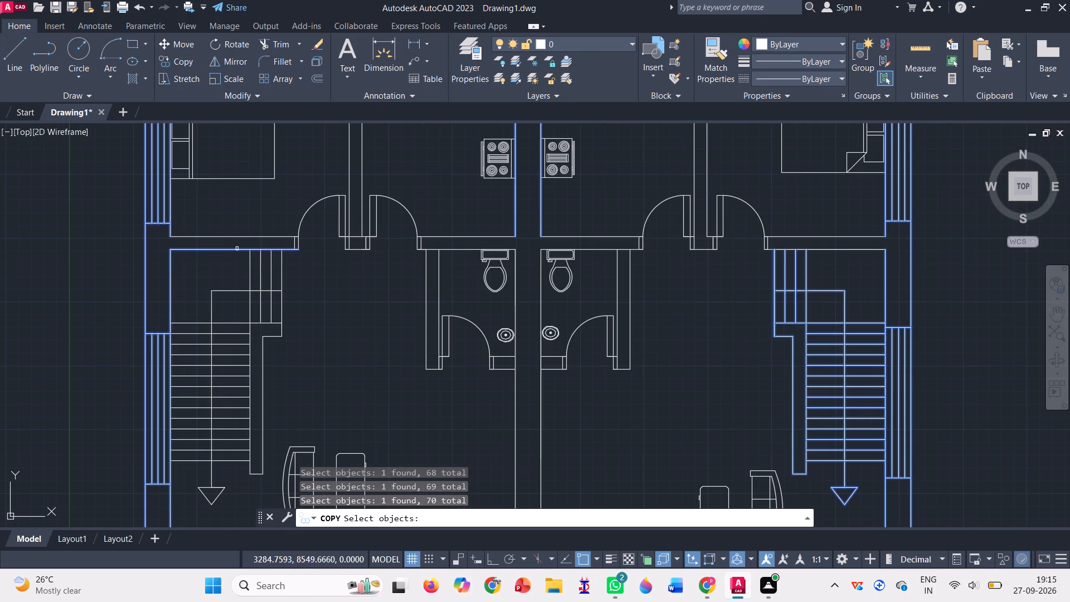
click(237, 235)
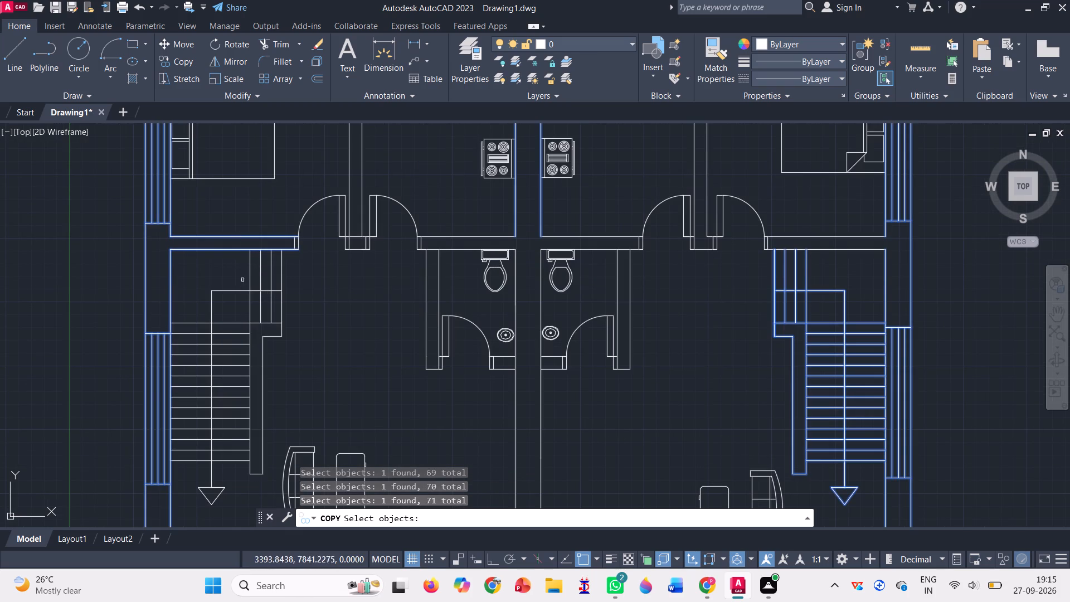
Add the left unit's upper stair treads, lower flight treads and direction arrowhead to the copy selection.
drag(228, 247, 206, 424)
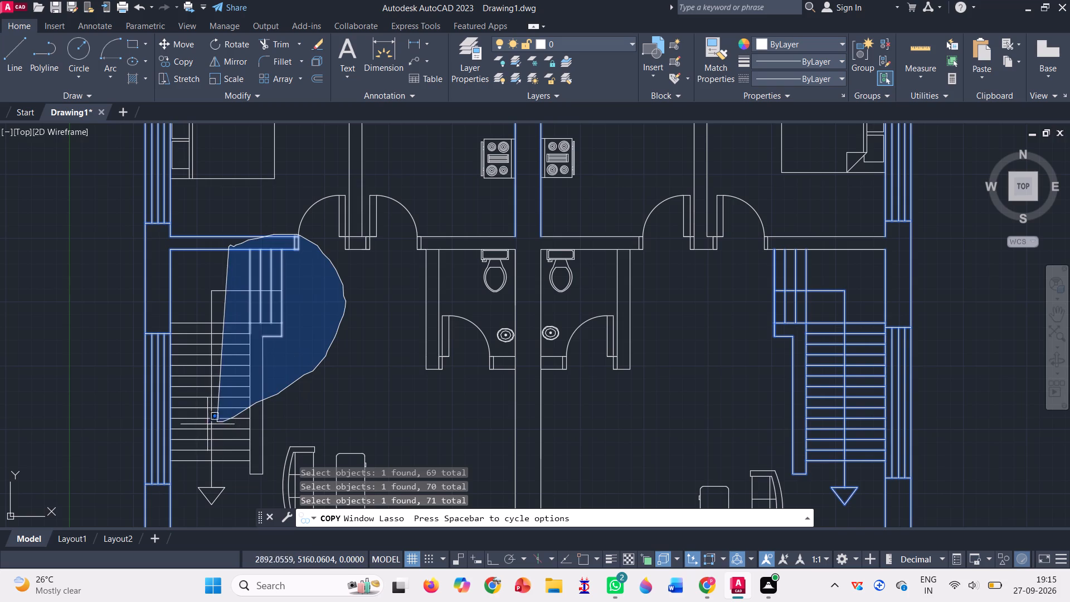
drag(206, 424, 200, 424)
scroll(229, 256, down, 2)
scroll(218, 363, up, 2)
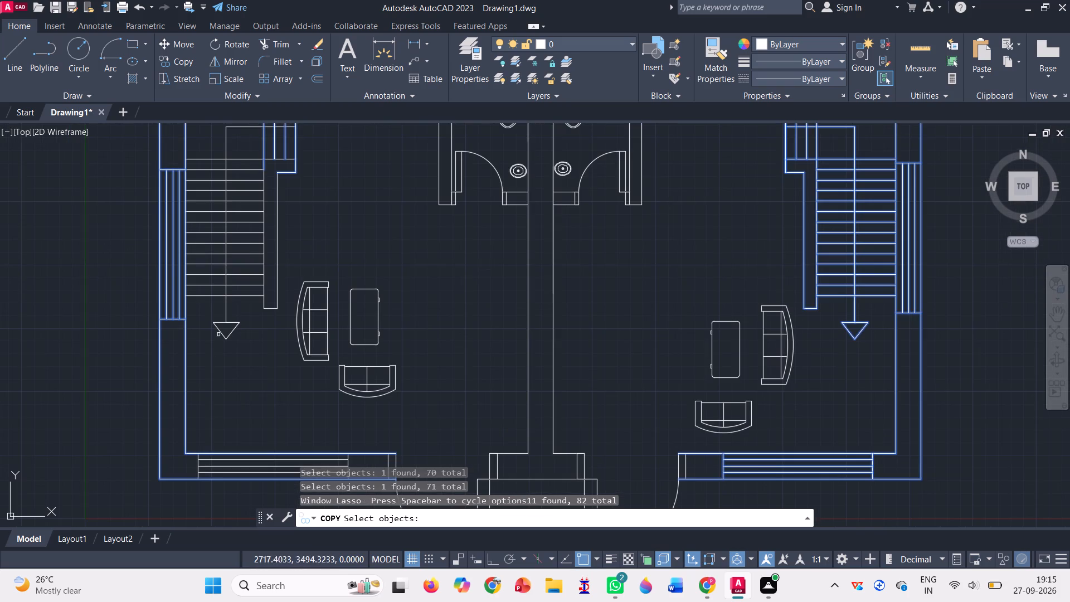
drag(192, 143, 289, 273)
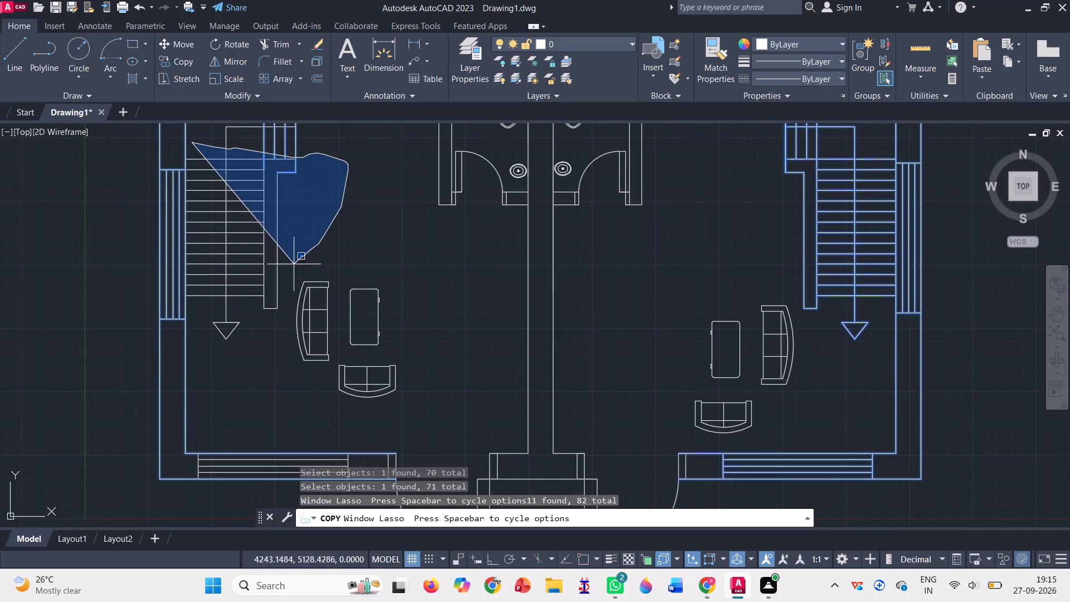
drag(289, 273, 181, 313)
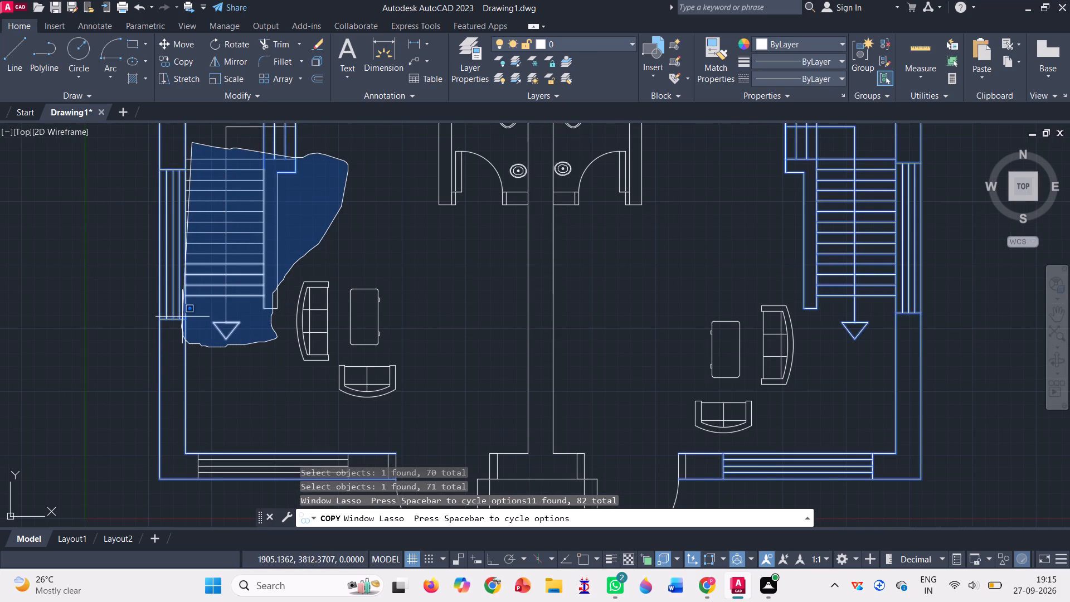
drag(181, 313, 168, 166)
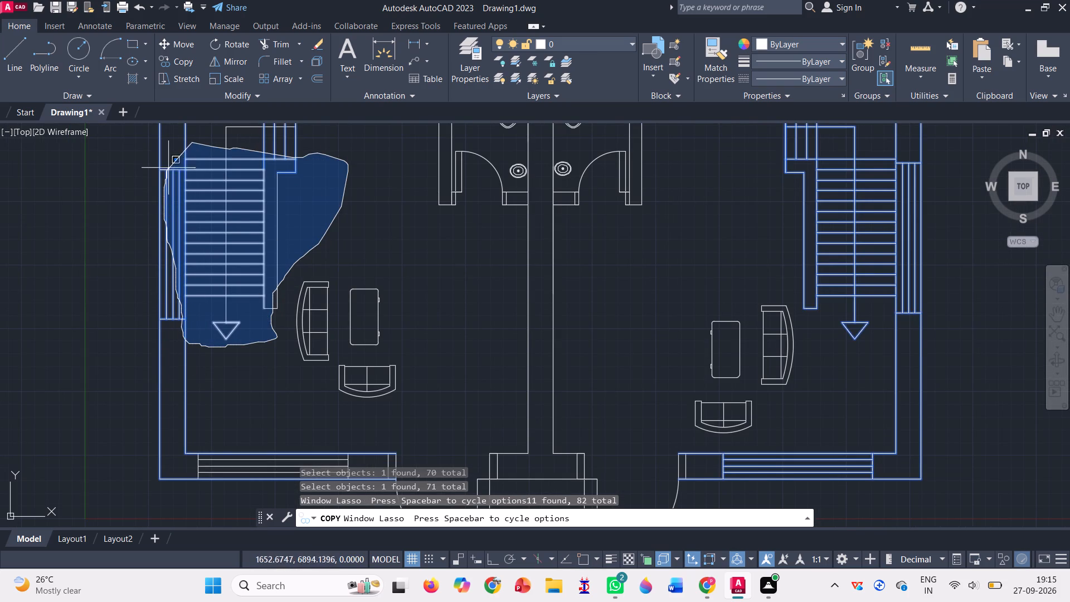
drag(168, 166, 172, 164)
Add the left staircase's side wall, its end line and both segments of the direction line to the copy selection.
click(278, 226)
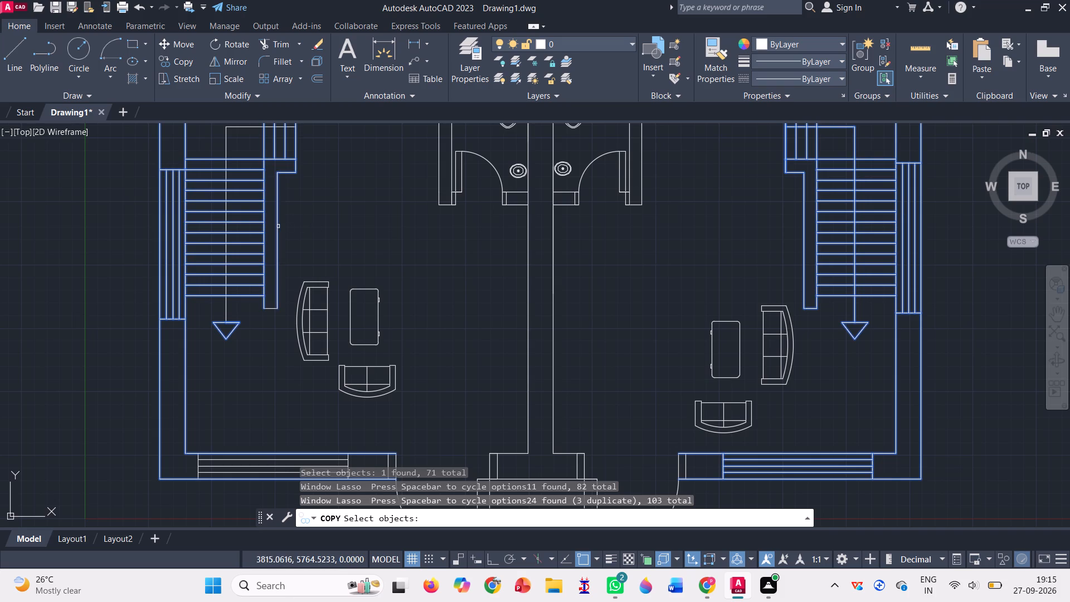
click(272, 306)
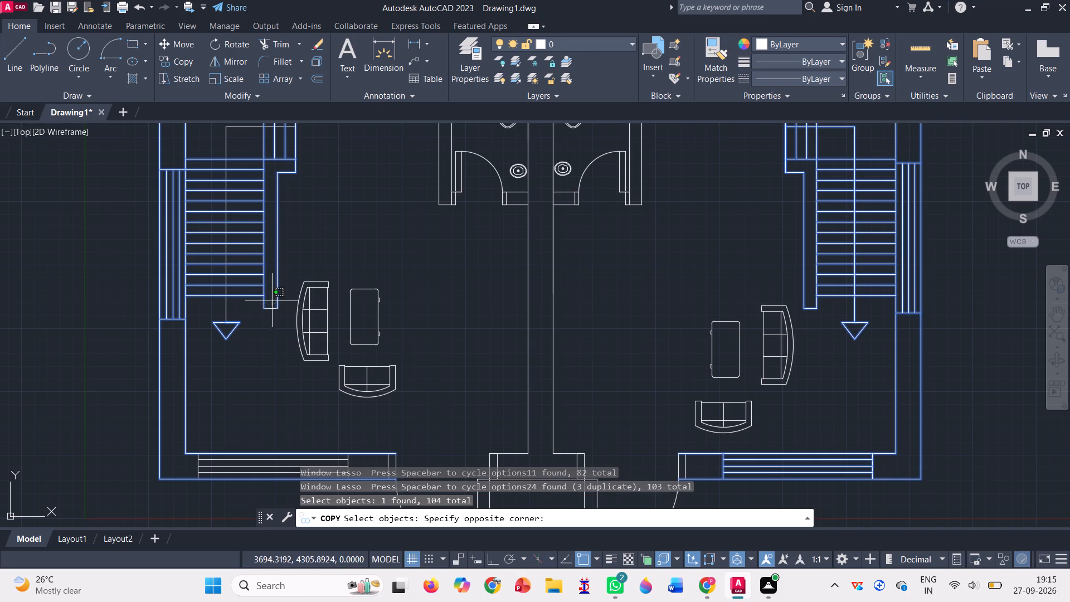
click(261, 332)
scroll(272, 260, down, 2)
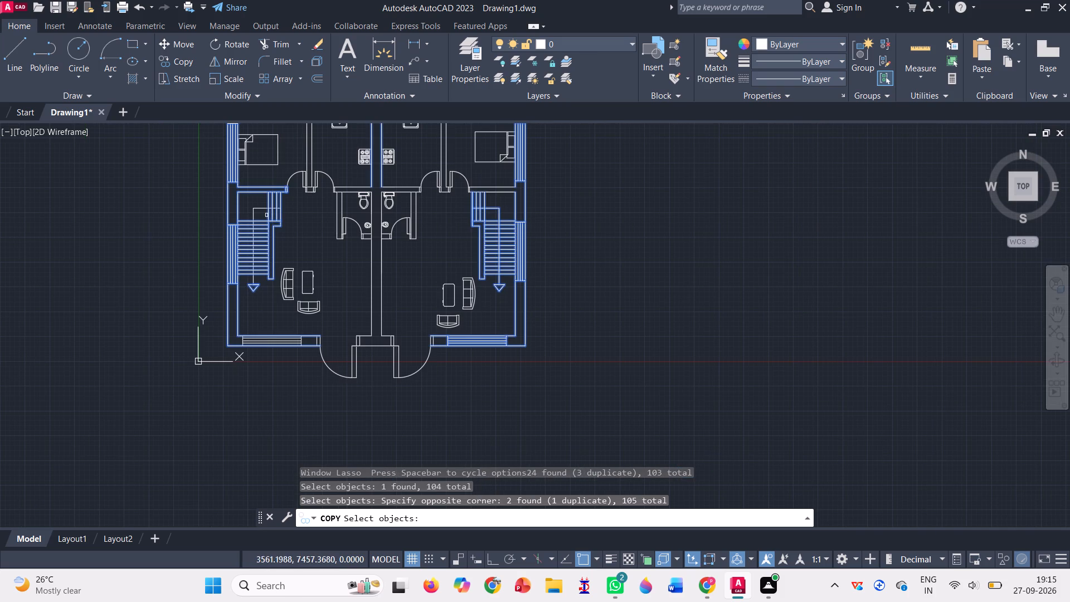
scroll(266, 215, up, 1)
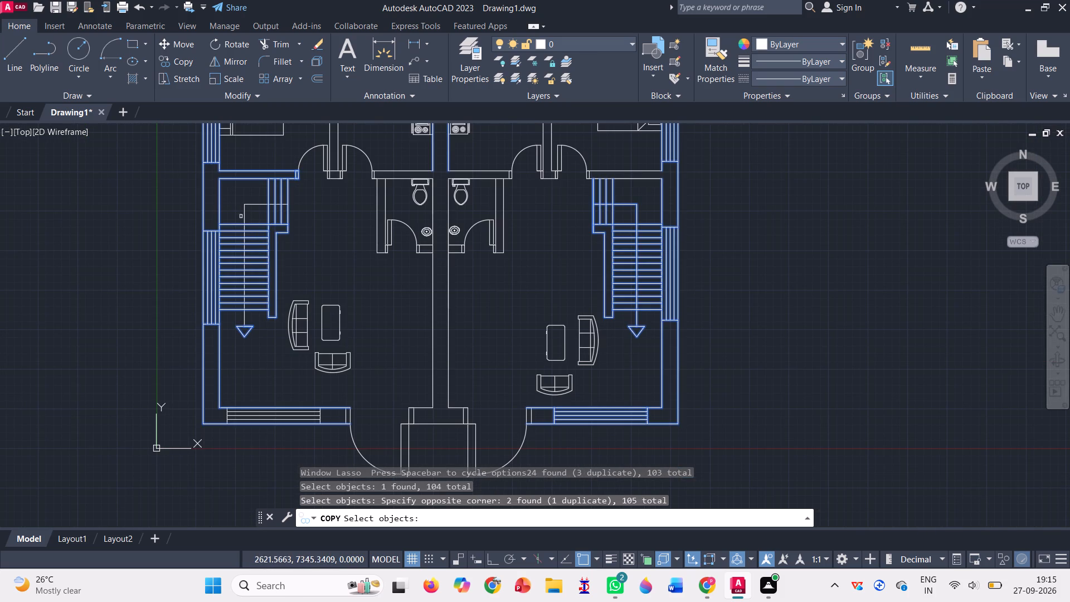
click(244, 219)
click(255, 202)
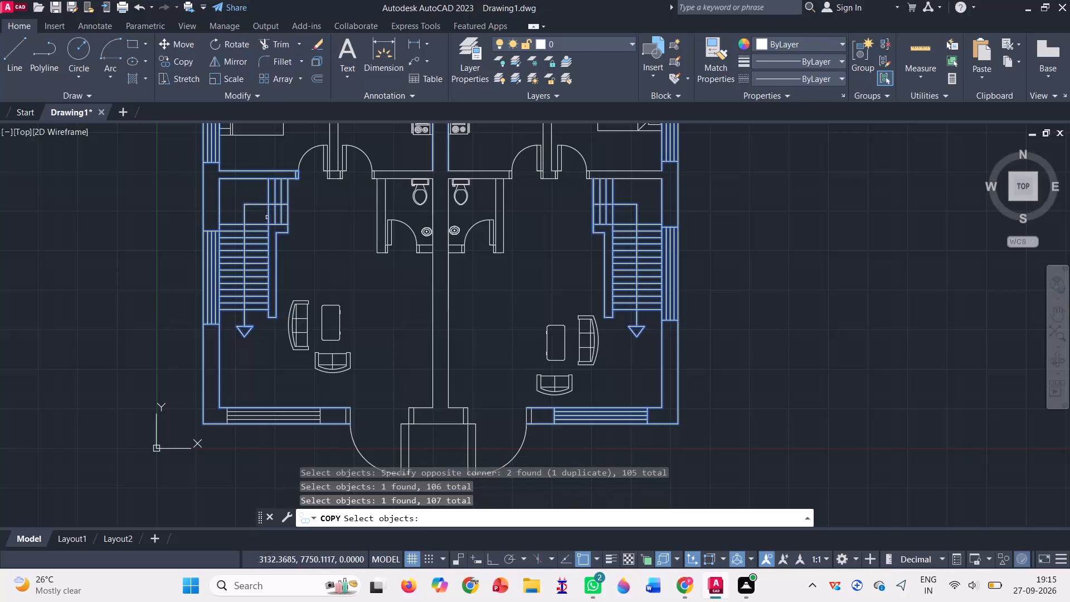
Add the left unit's front living-area window to the copy selection.
scroll(241, 298, down, 1)
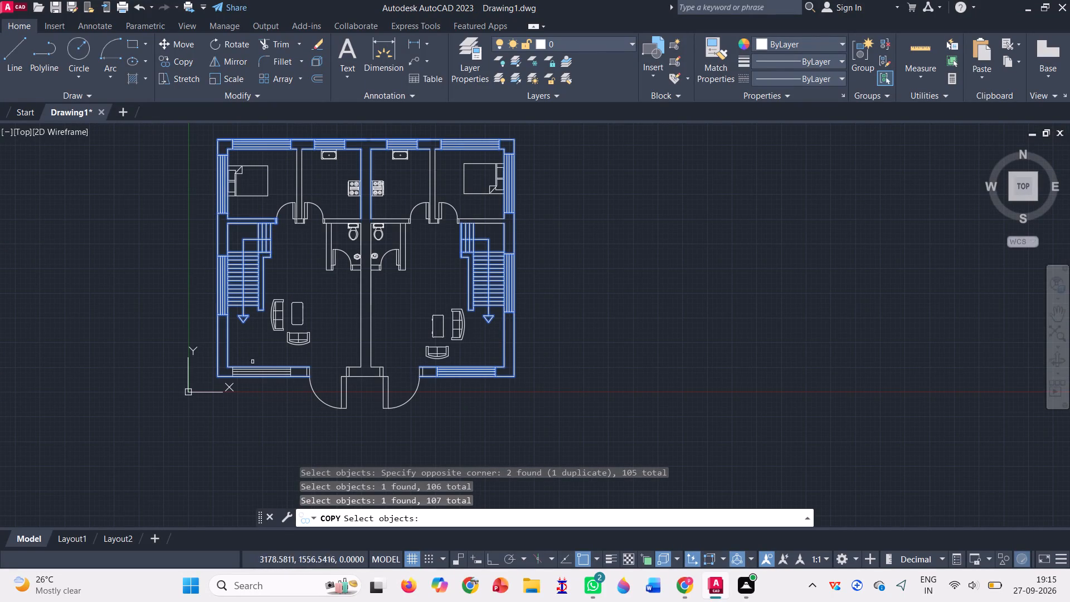
scroll(266, 376, up, 1)
click(276, 367)
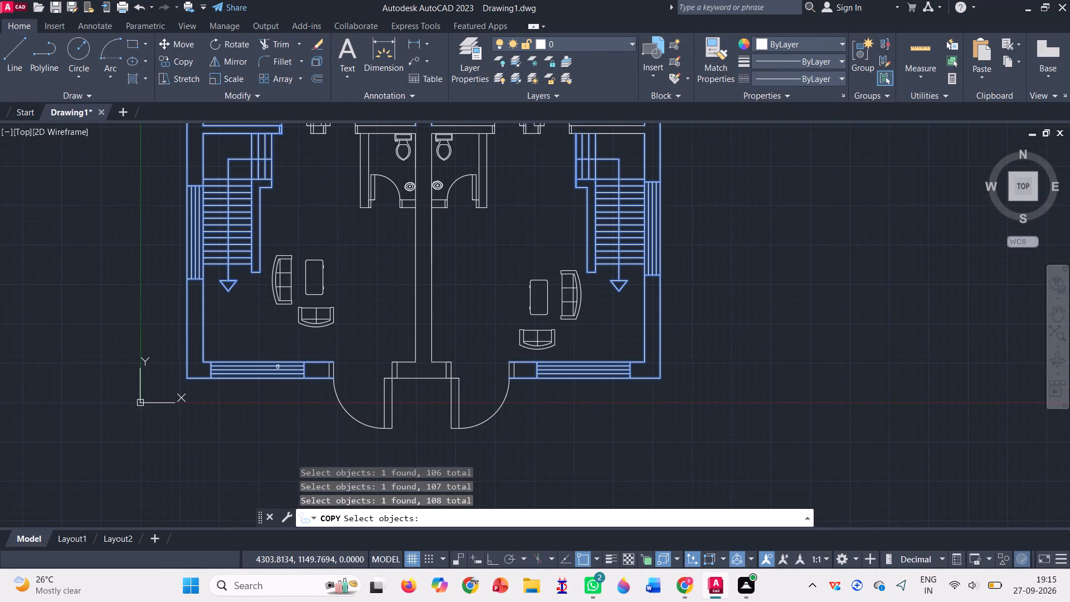
Add the left unit's partition wall lines between the bedroom and kitchen, including the short lower segment, to the copy selection.
scroll(279, 367, down, 2)
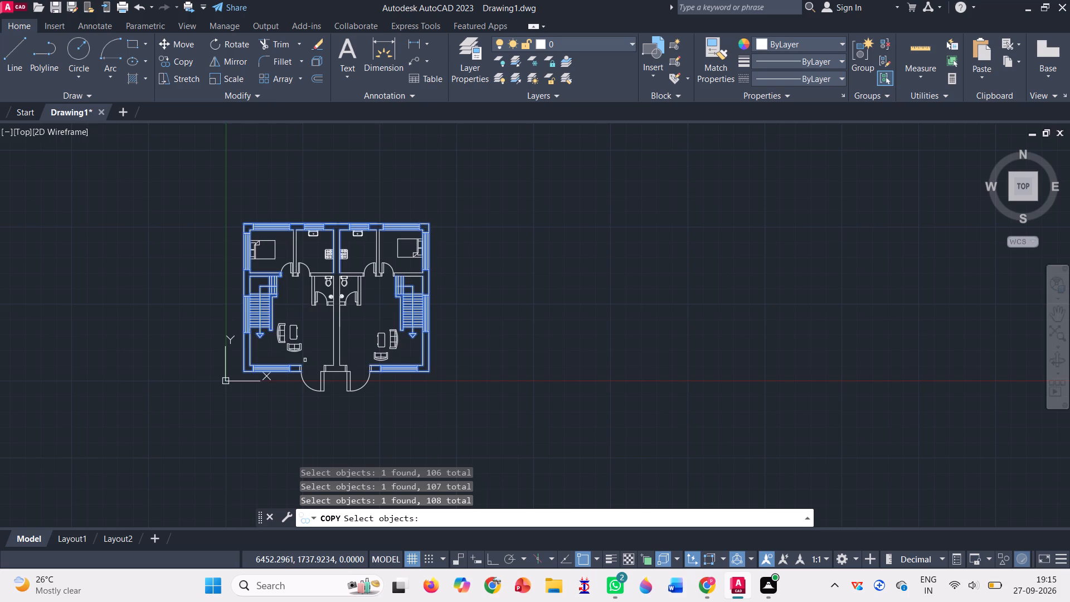
scroll(305, 360, down, 1)
scroll(290, 321, up, 1)
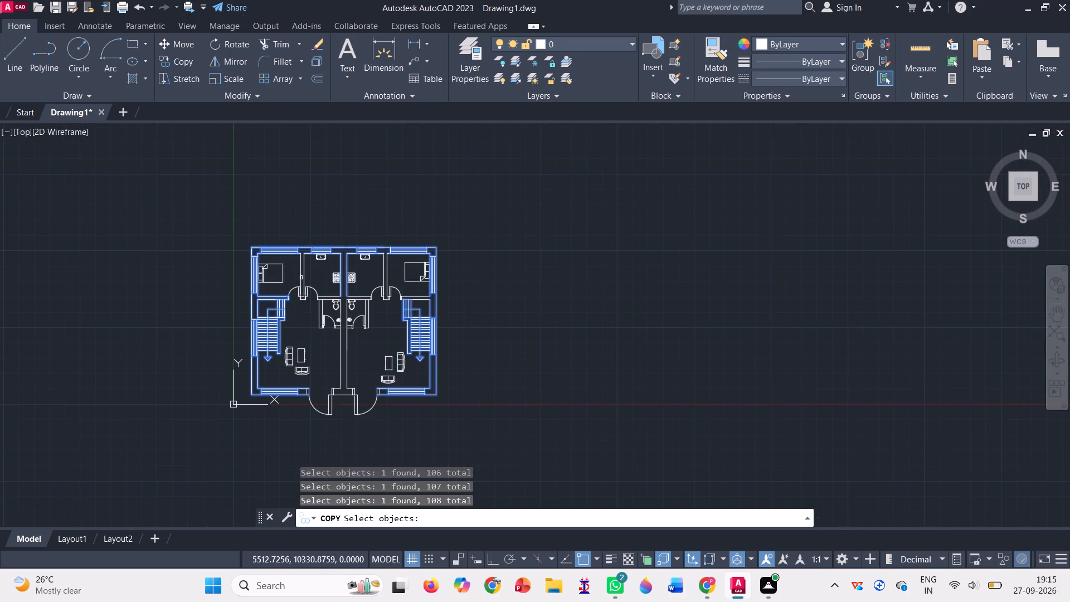
scroll(301, 274, up, 3)
click(306, 262)
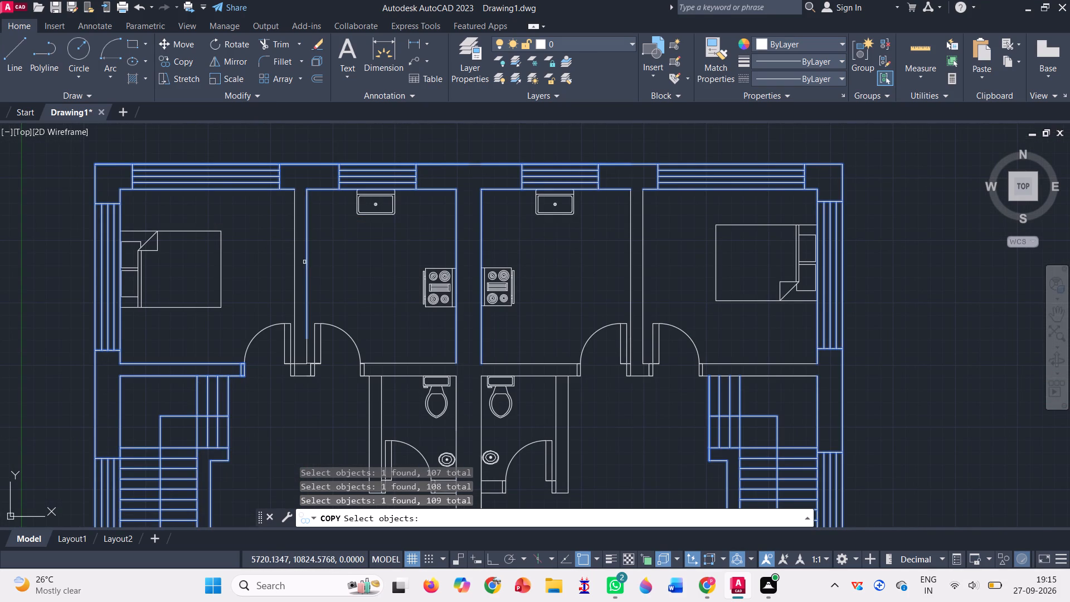
click(295, 263)
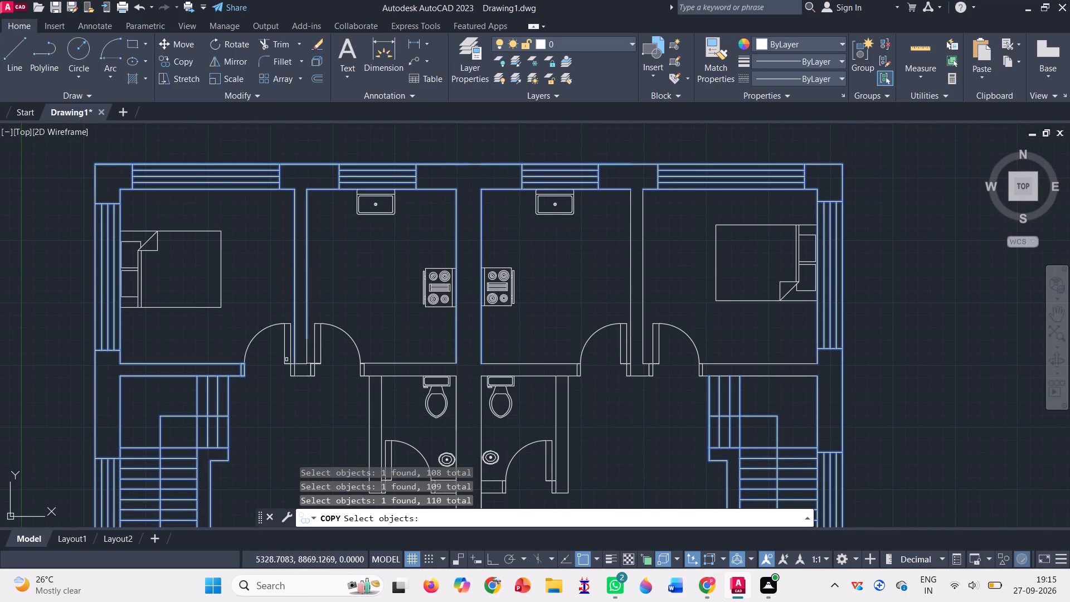
scroll(297, 366, up, 1)
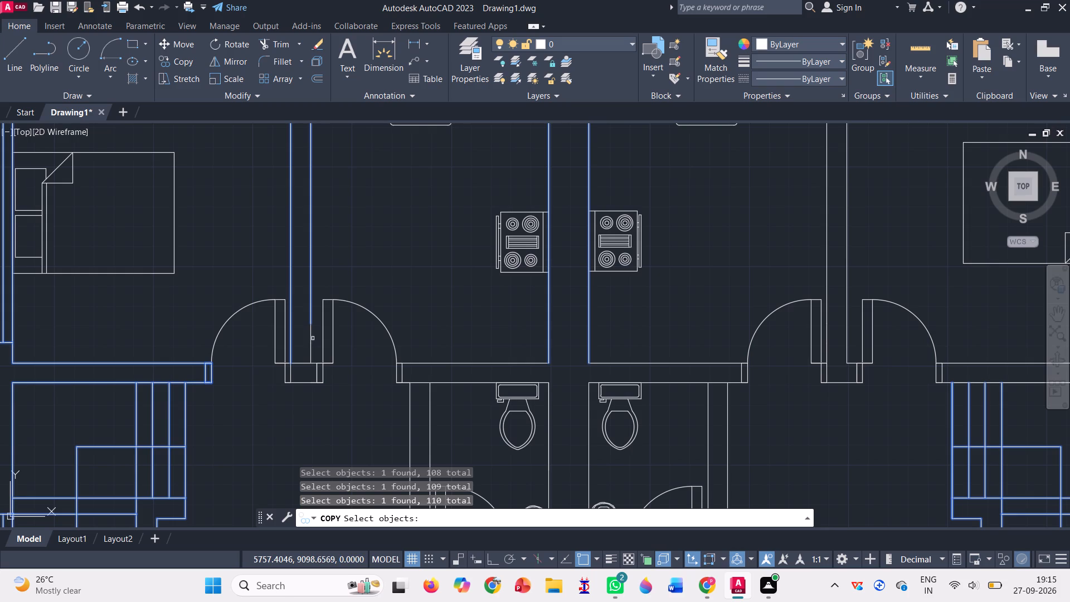
click(308, 344)
click(318, 338)
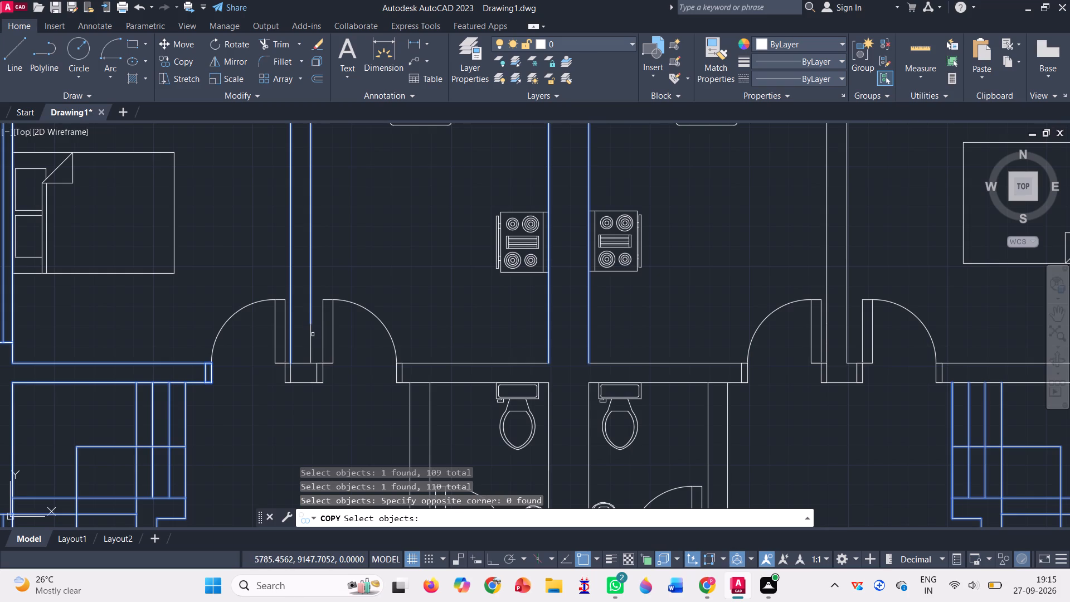
click(313, 334)
click(310, 329)
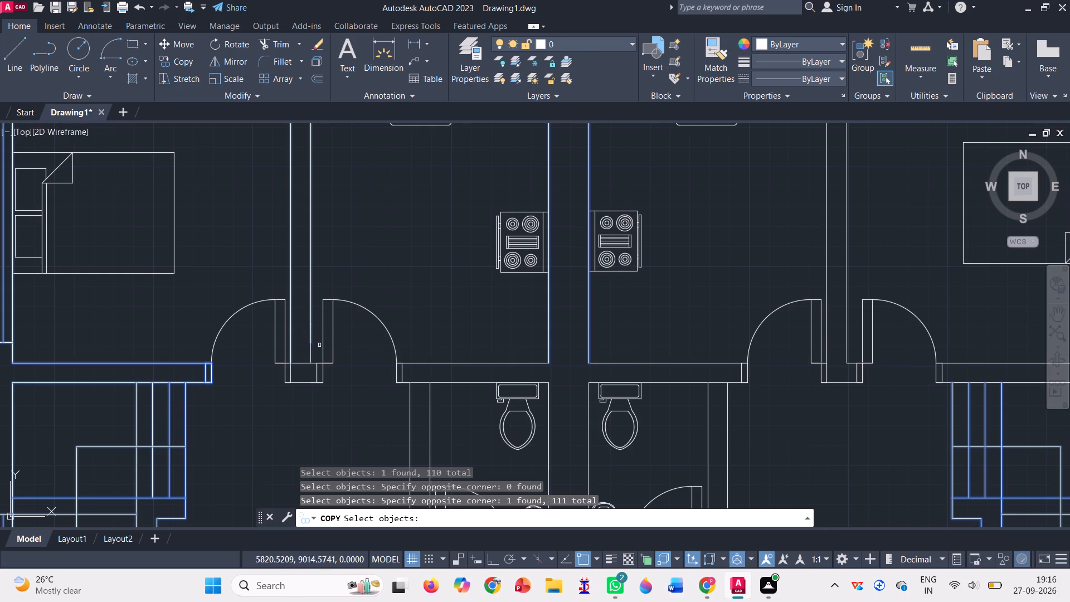
click(313, 351)
click(304, 342)
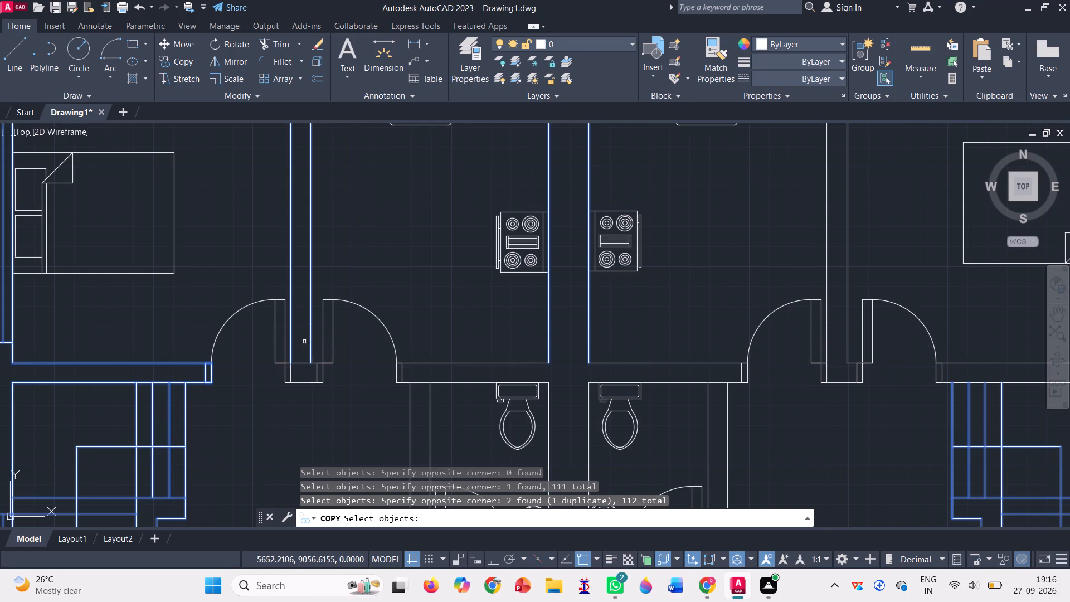
Add the left unit's bedroom door, with its swing arc, leaf and adjoining wall-end lines, to the copy selection.
drag(236, 285, 307, 370)
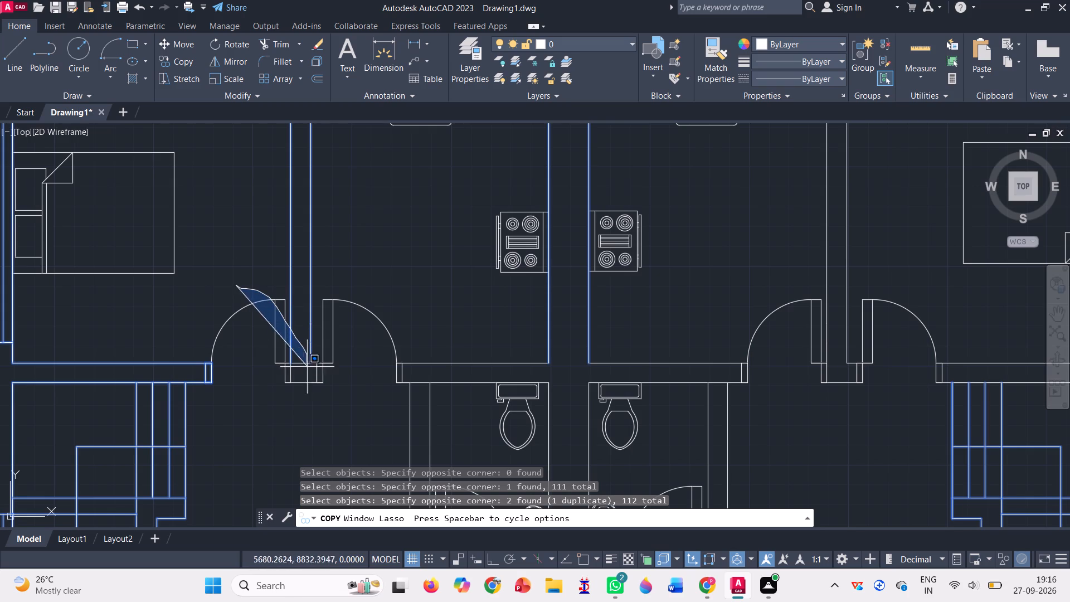
drag(307, 370, 181, 373)
drag(199, 309, 202, 308)
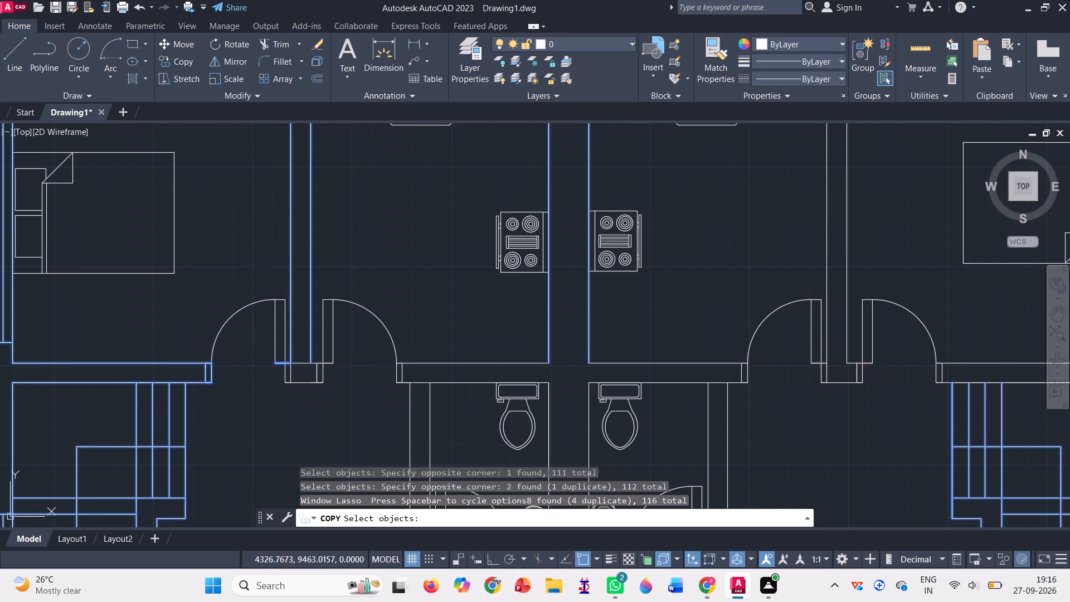
drag(202, 308, 234, 385)
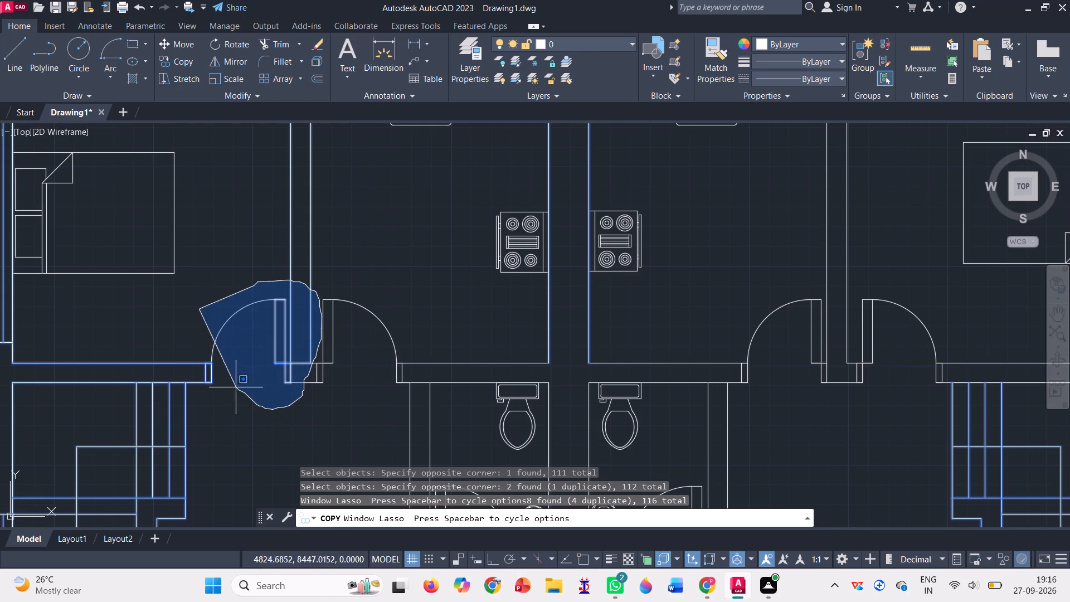
drag(234, 385, 197, 375)
Add the beds in the left and right units' bedrooms to the copy selection.
scroll(205, 263, down, 1)
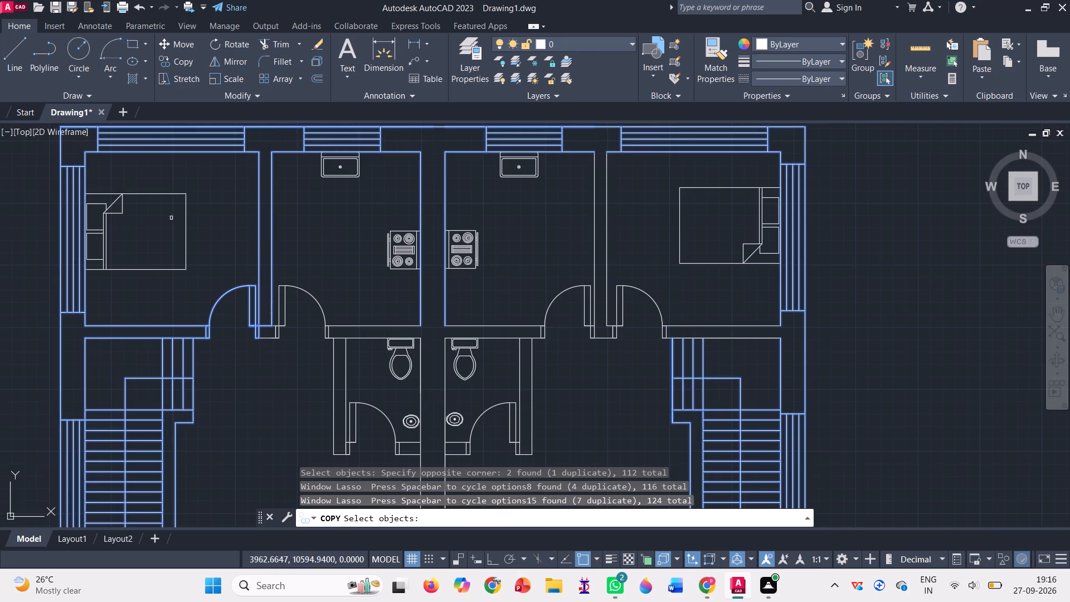
drag(85, 189, 215, 221)
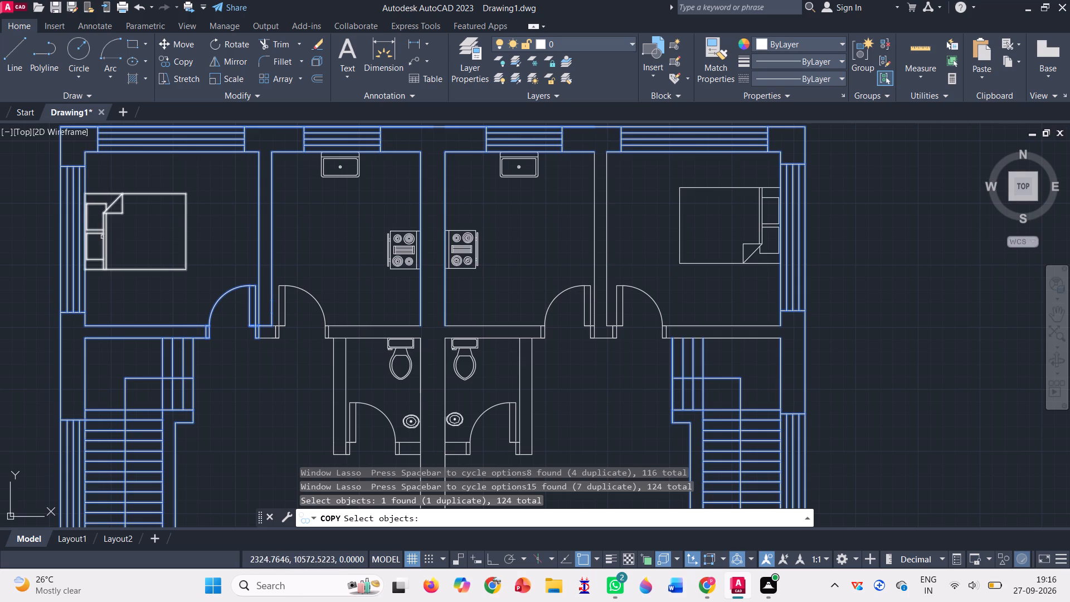
click(98, 233)
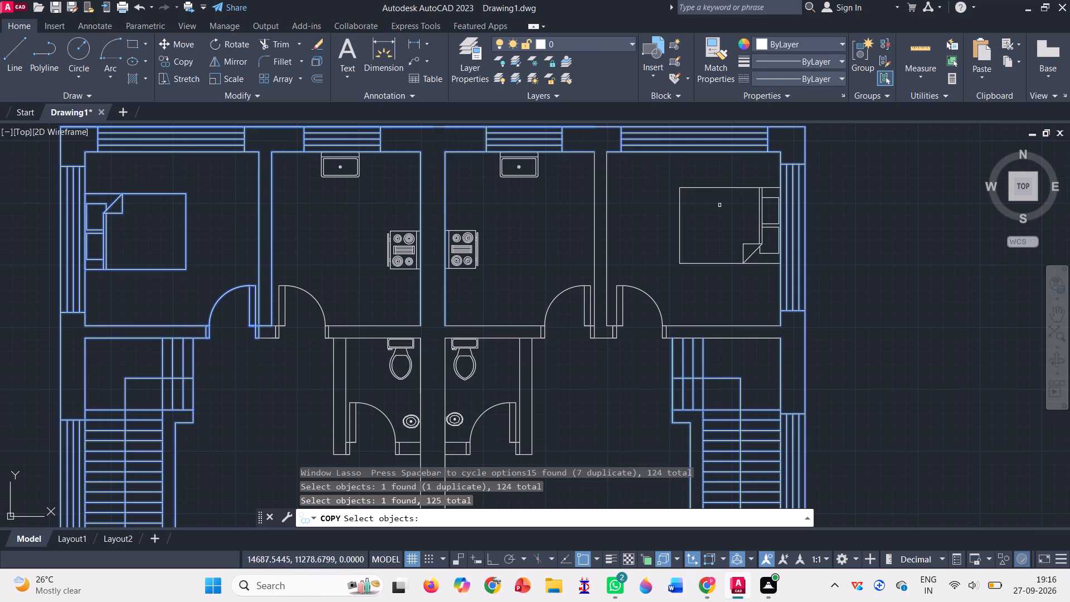
click(765, 224)
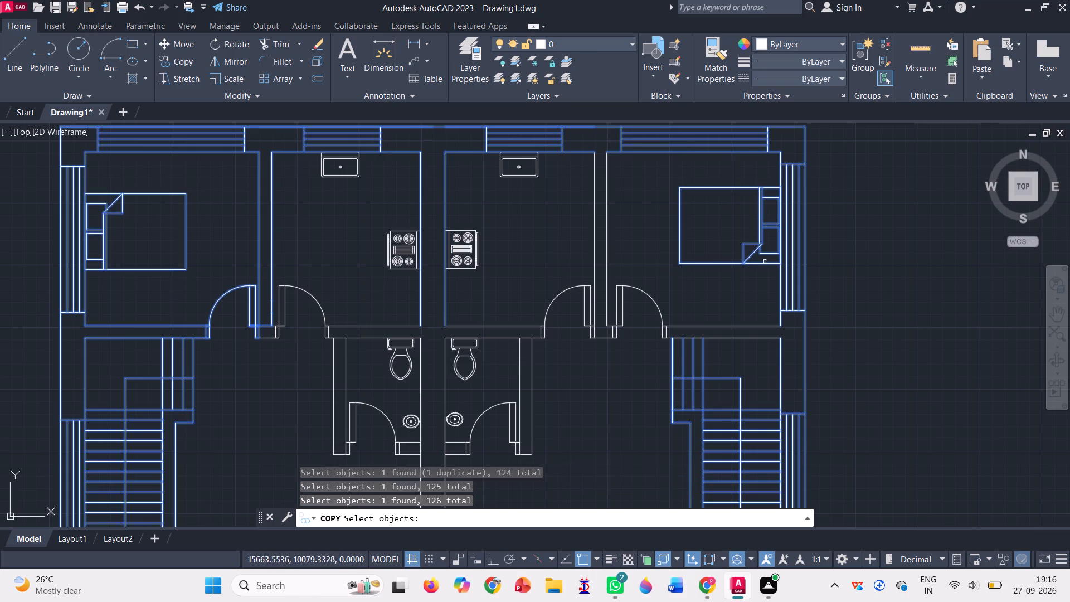
Add the bedroom-side line of the right unit's wall between the bedroom and staircase to the copy selection.
click(731, 327)
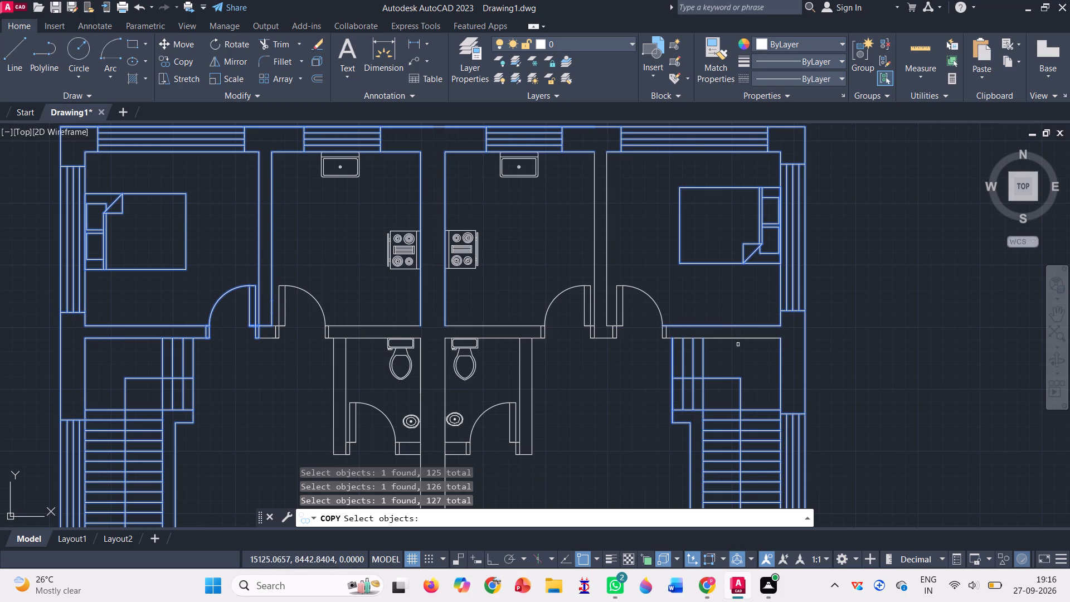
Add the right unit's staircase-side wall line and its bedroom door, with swing arc, leaf and wall-end lines, to the copy selection.
click(740, 339)
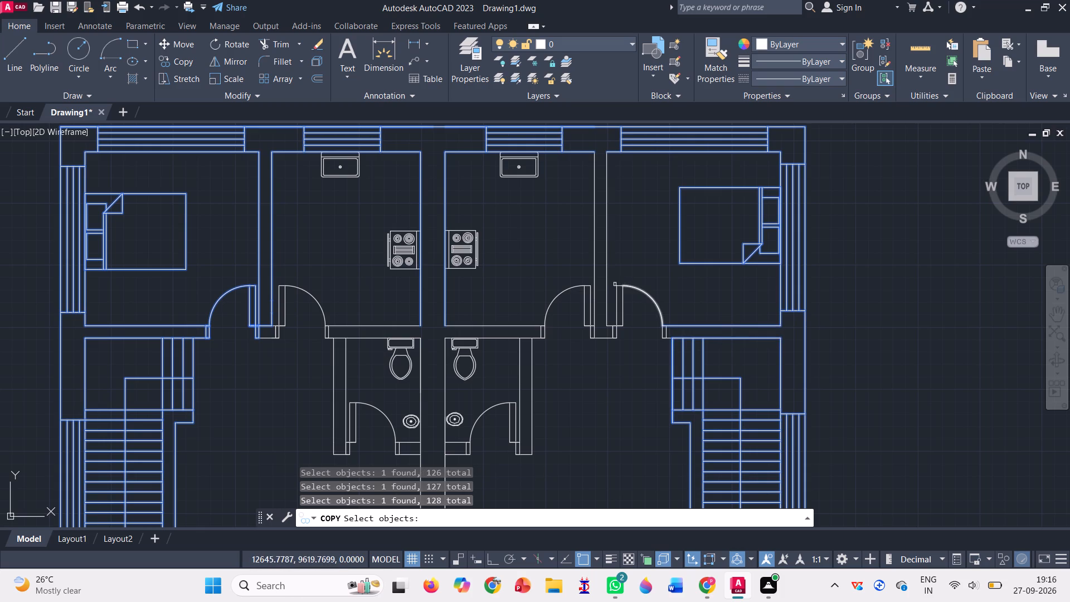
drag(616, 283, 625, 365)
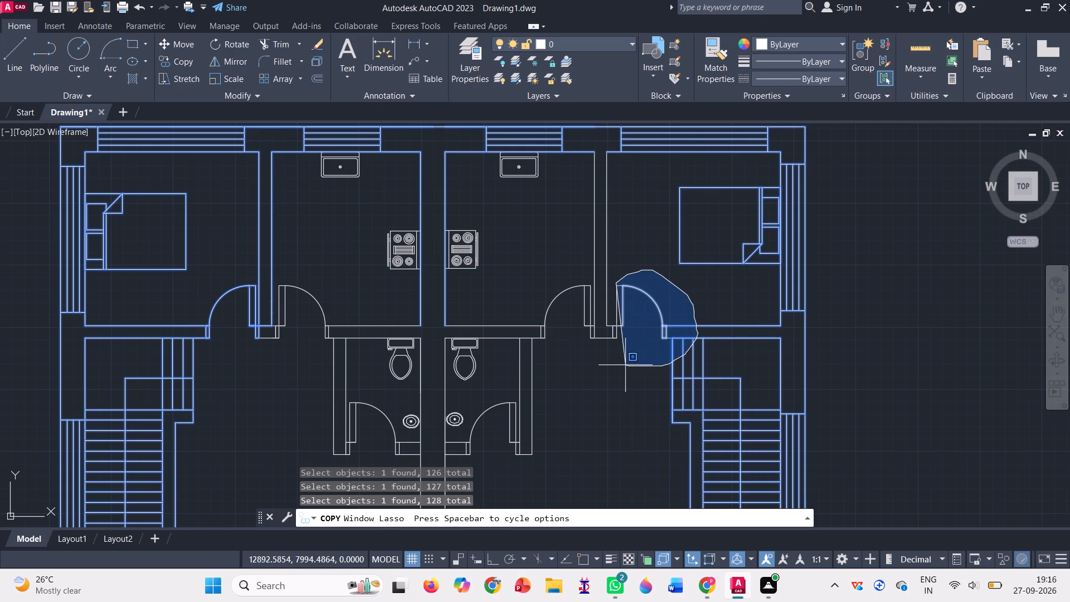
drag(625, 365, 606, 363)
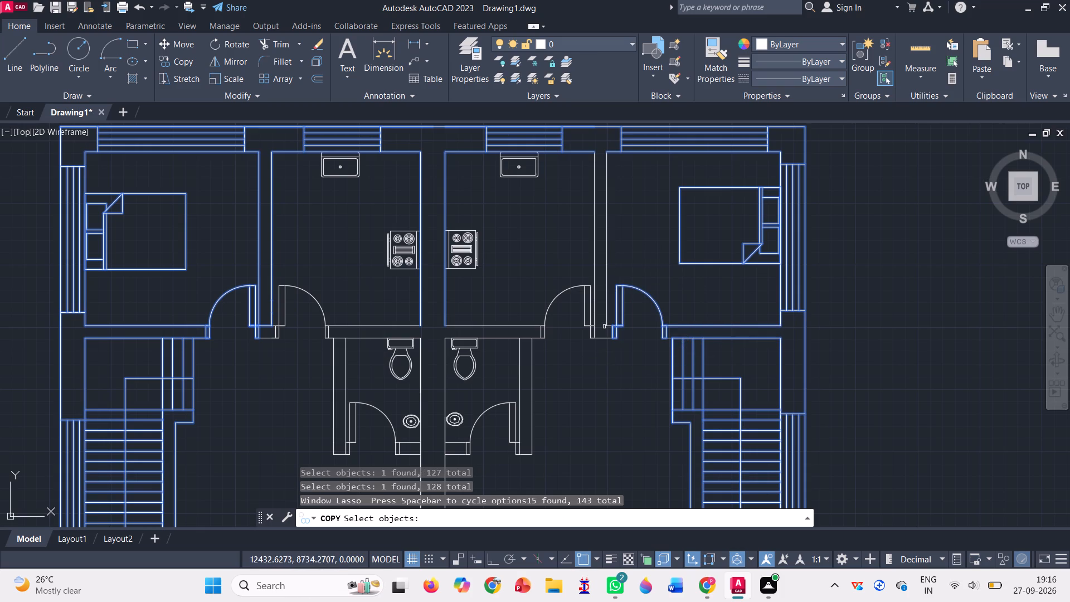
Add the right unit's partition wall lines between the bedroom and kitchen, including the short lower segments, to the copy selection.
scroll(605, 321, up, 2)
click(605, 312)
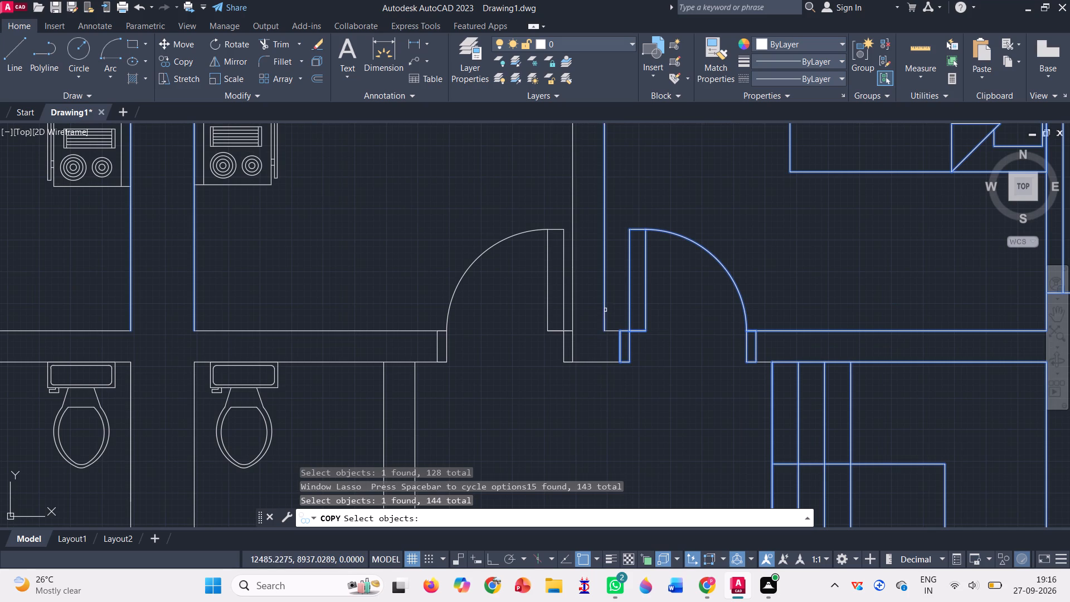
click(614, 330)
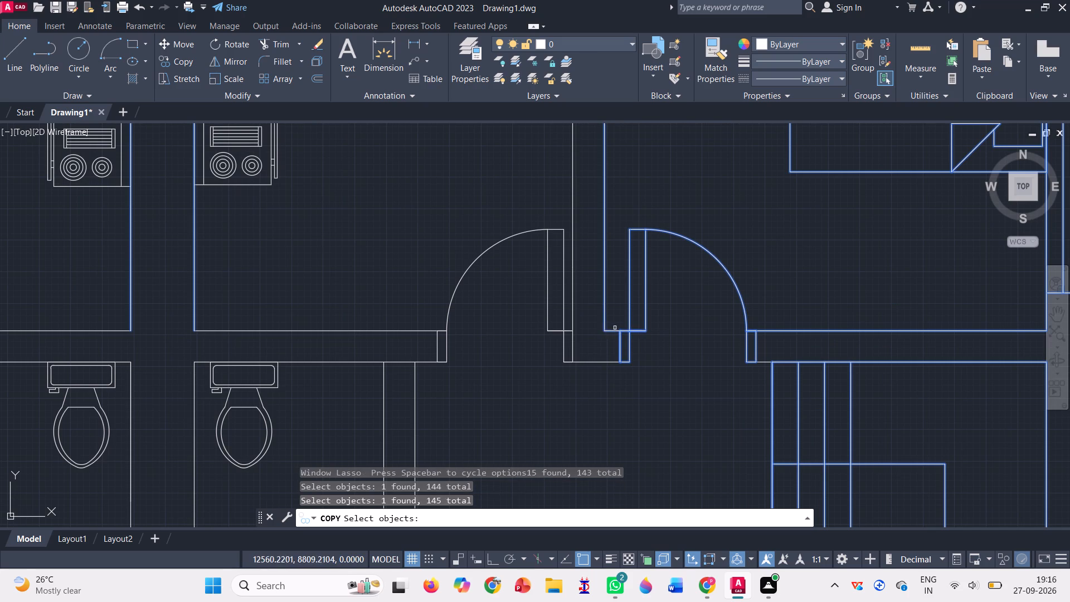
scroll(603, 333, down, 3)
scroll(602, 330, up, 3)
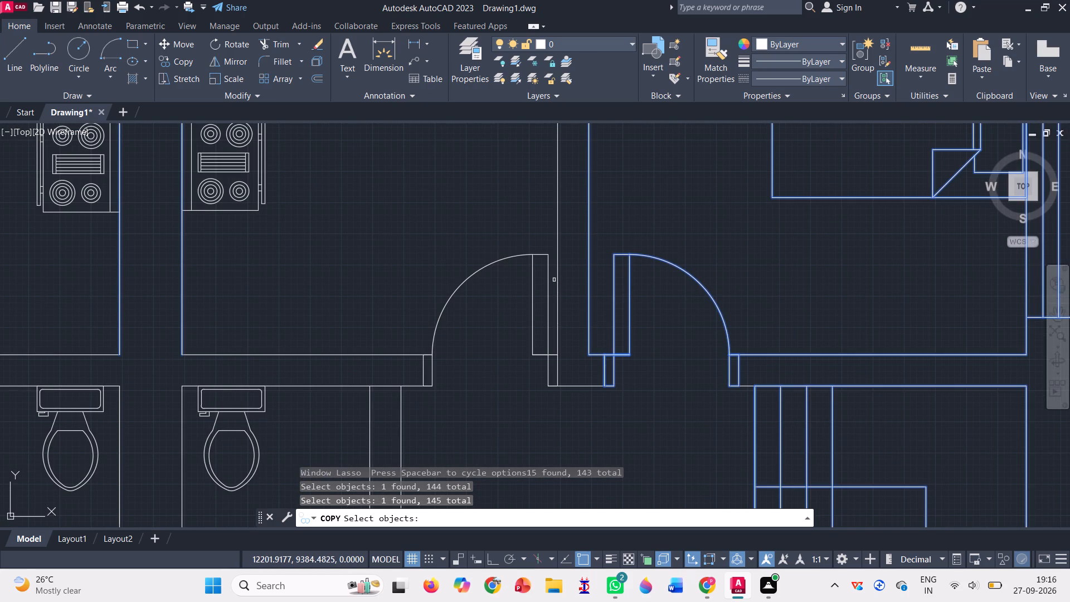
click(557, 282)
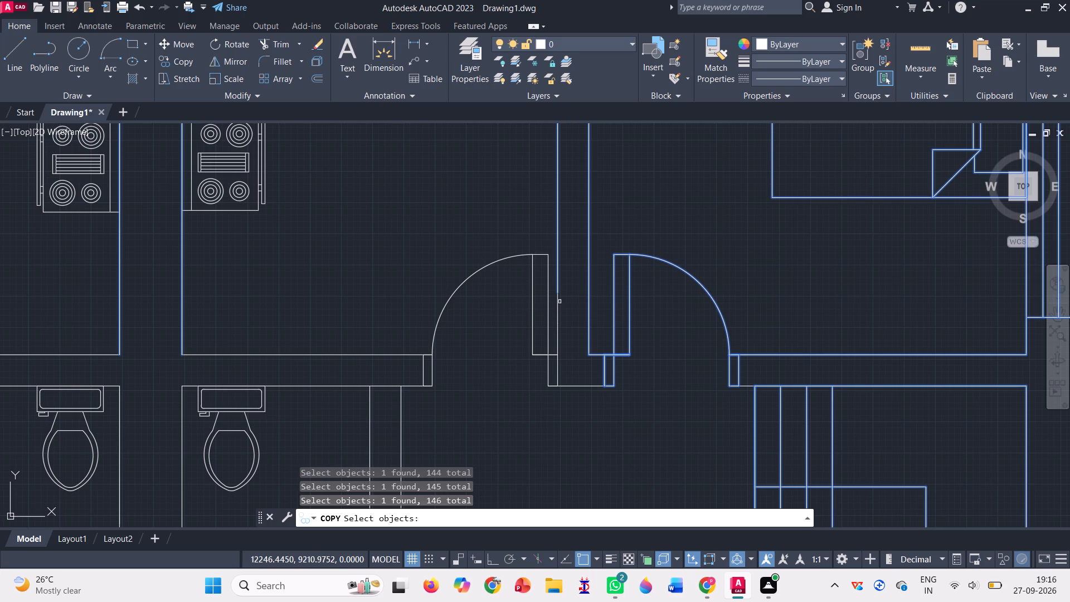
click(560, 302)
click(551, 308)
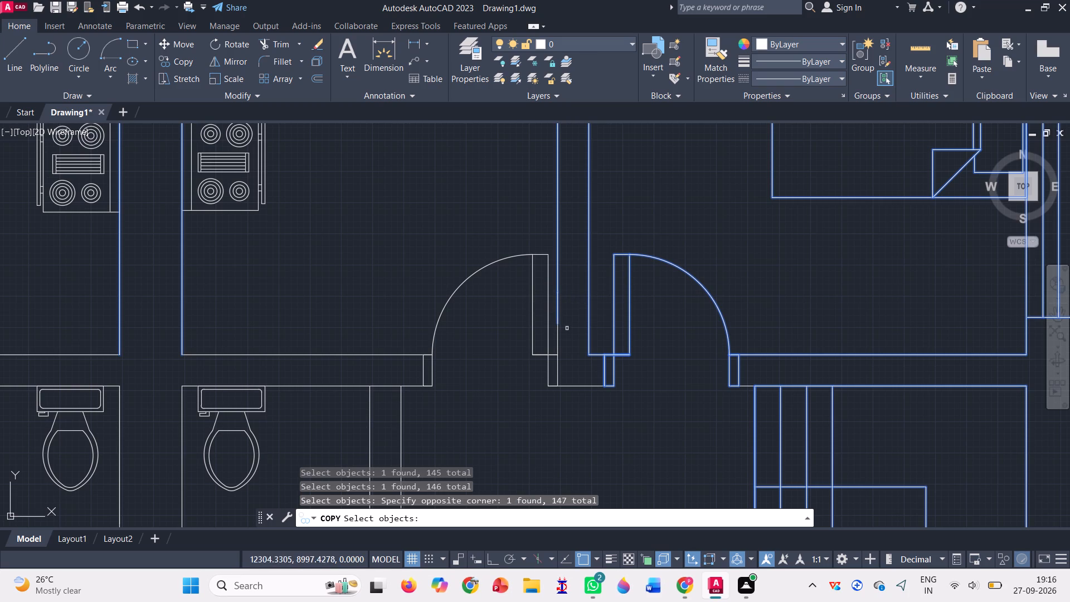
click(556, 343)
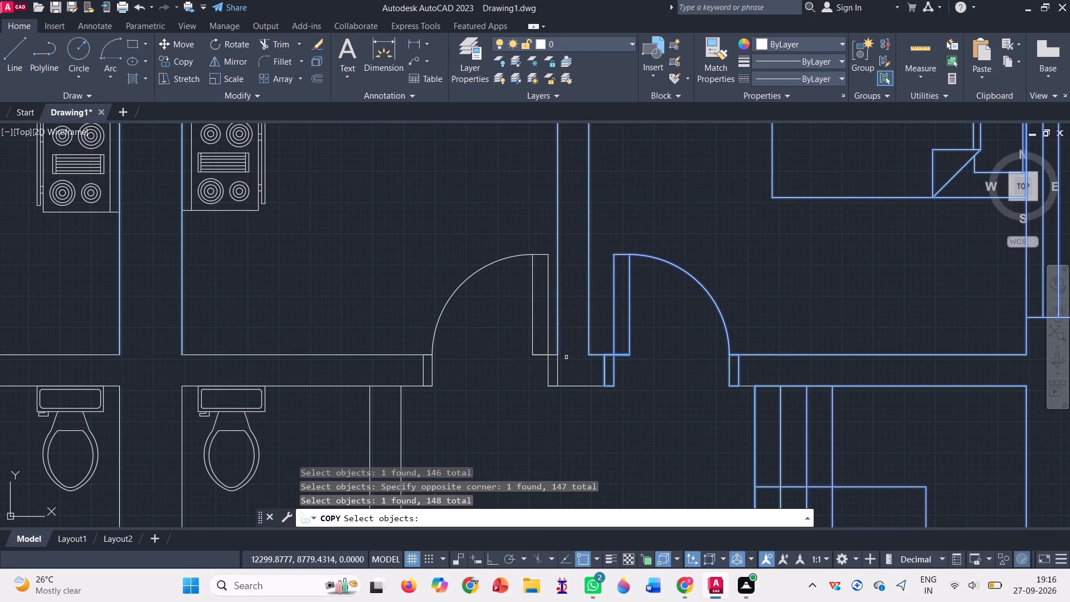
click(573, 384)
scroll(568, 384, down, 2)
click(577, 402)
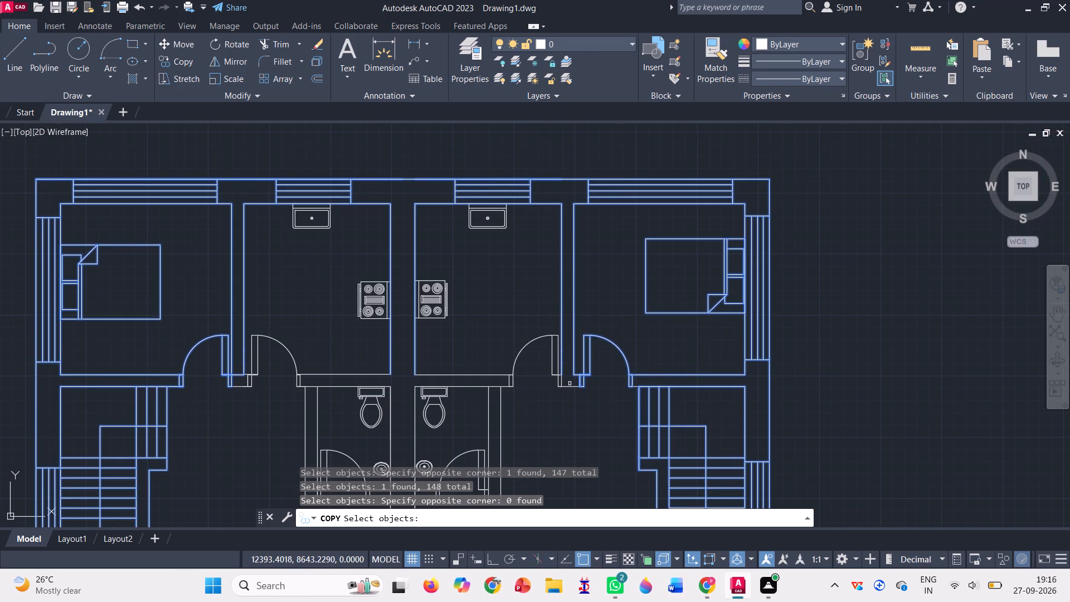
click(567, 385)
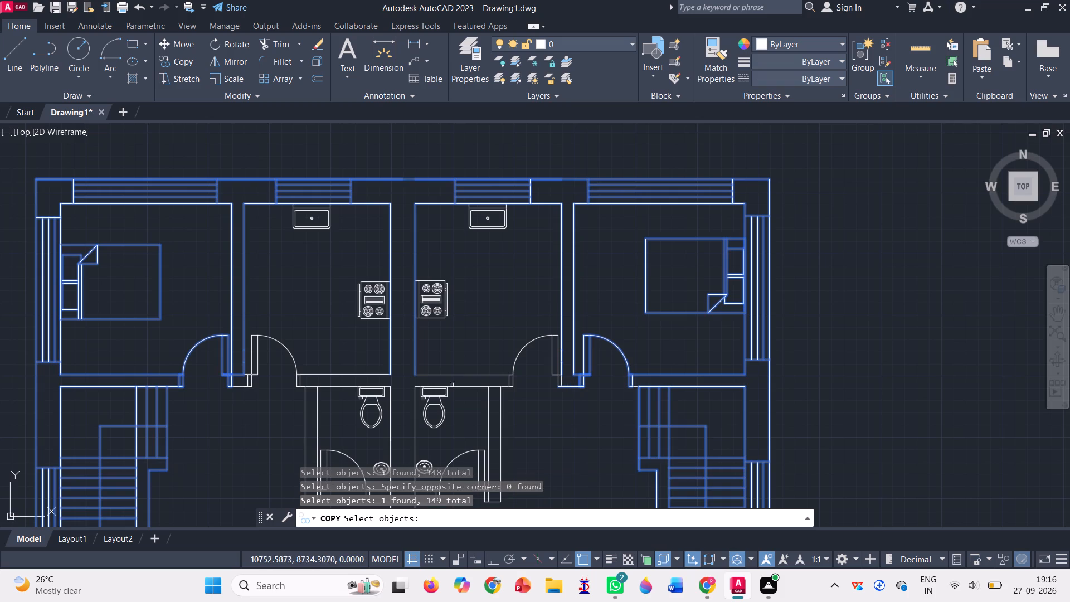
Add the left unit's short lower wall line between the bedroom and kitchen doors to the copy selection.
scroll(238, 385, up, 2)
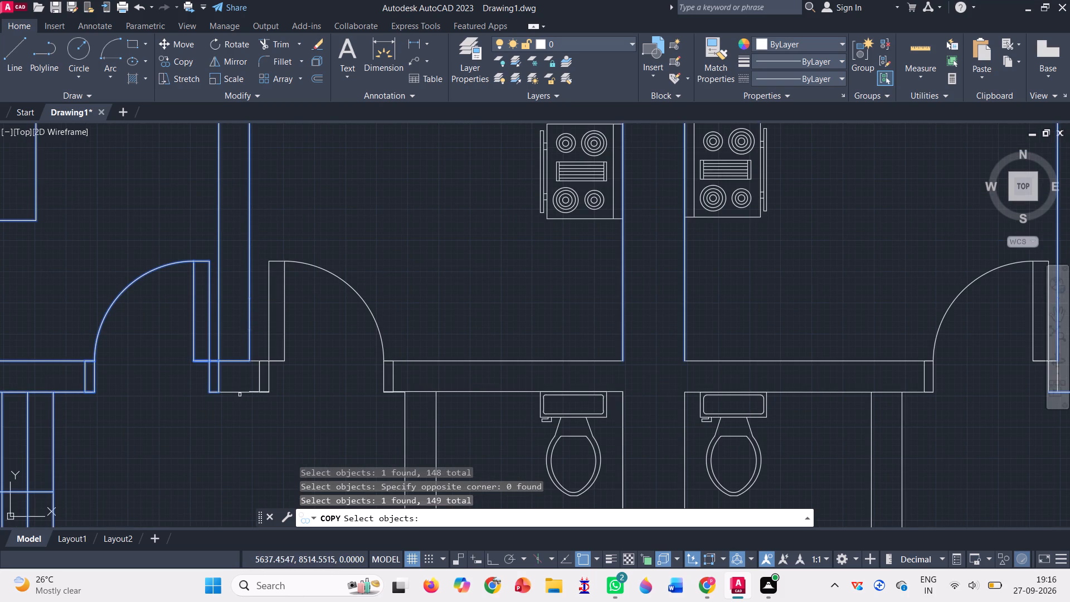
click(240, 394)
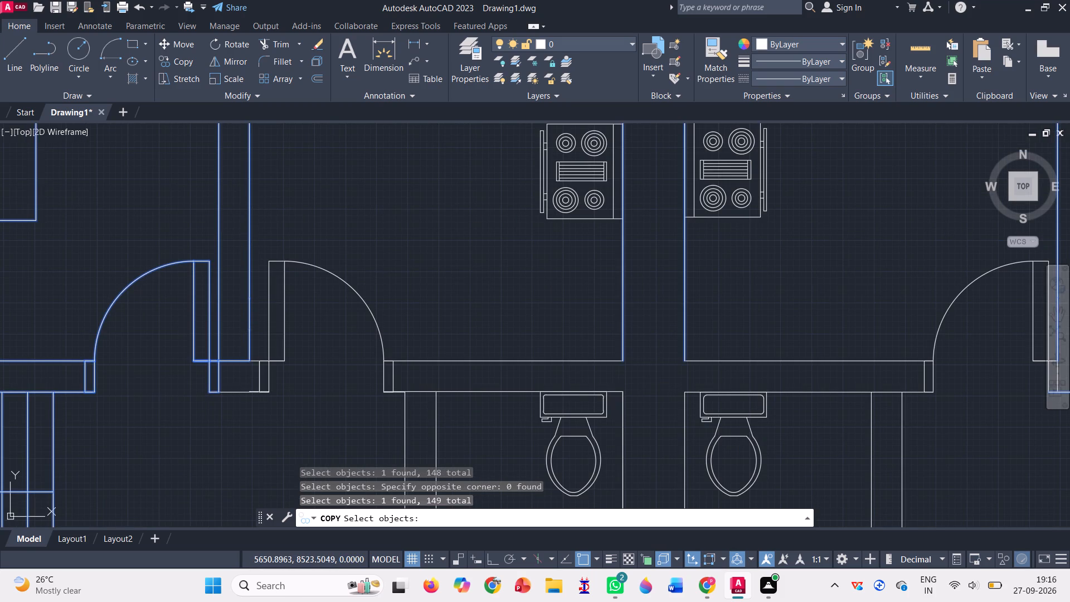
Copy the selection from the plan's upper-left exterior corner, with Ortho on, about 19826 units horizontally to the right of the original plan.
scroll(261, 397, down, 2)
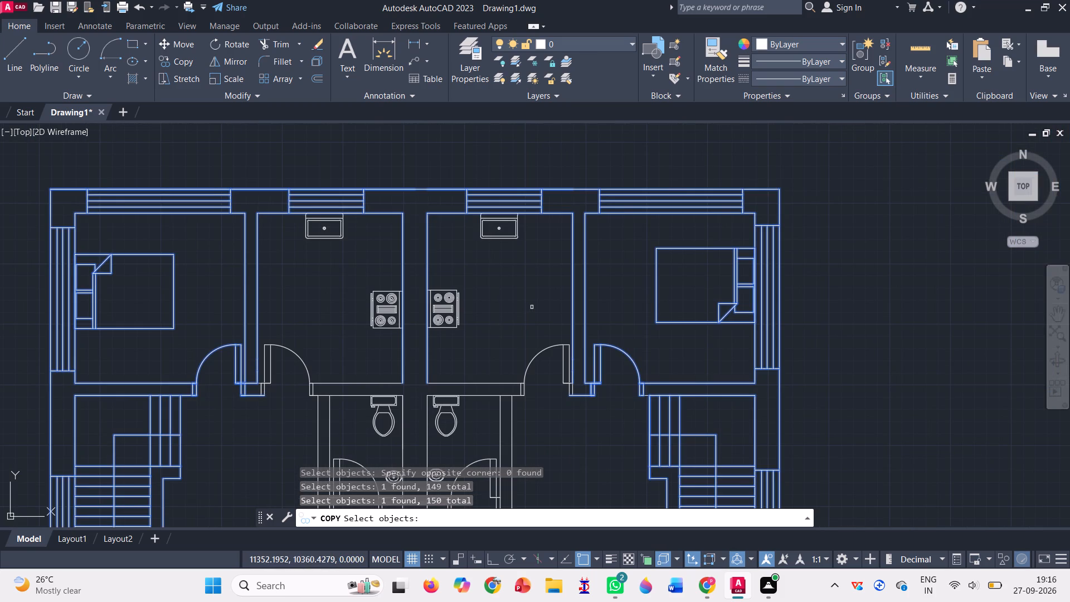
scroll(523, 312, down, 1)
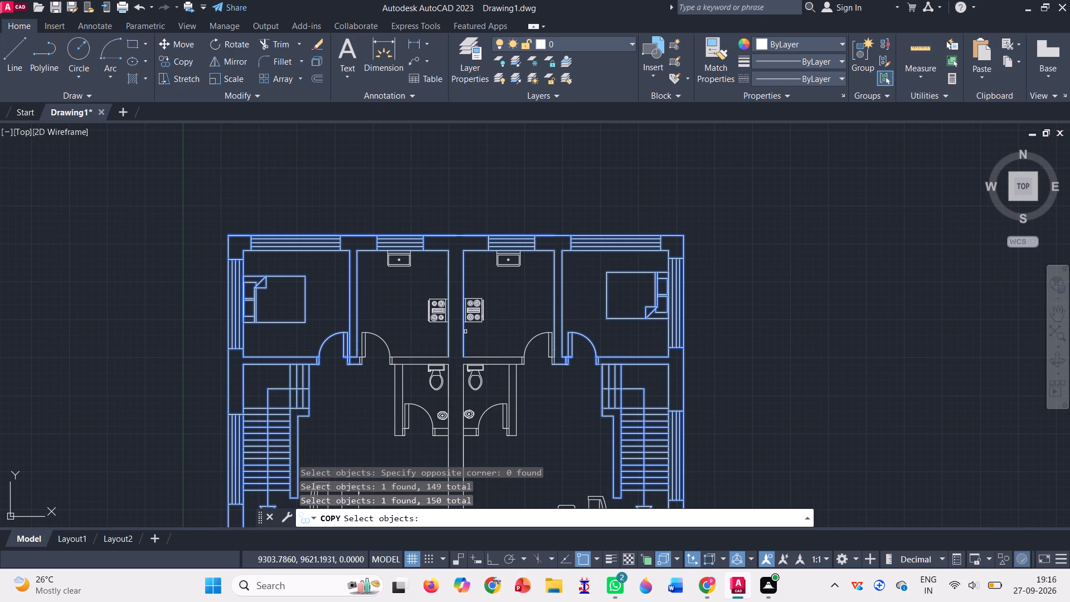
scroll(465, 332, down, 1)
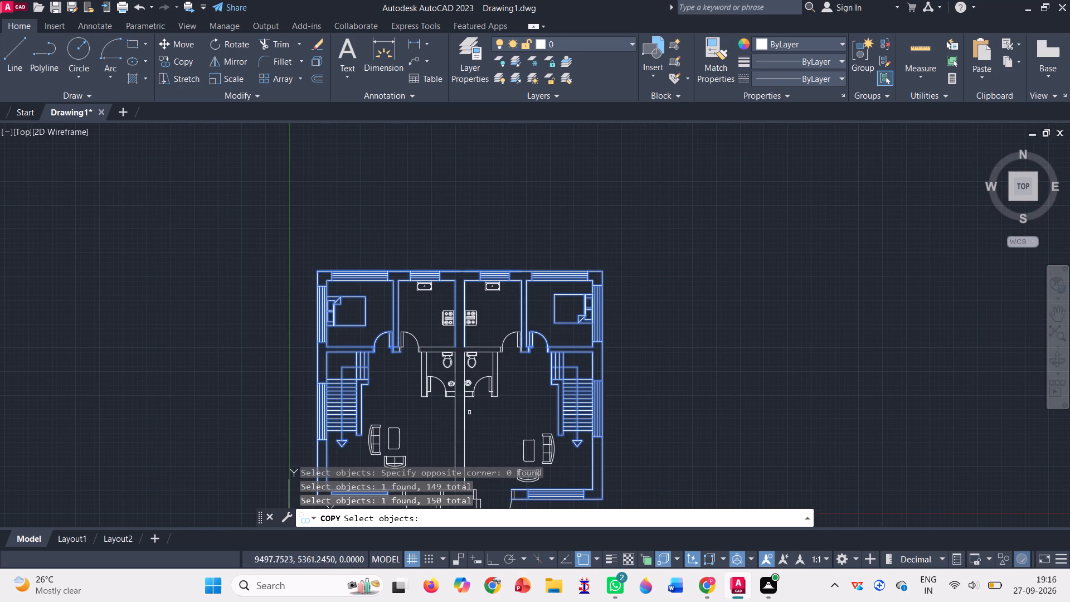
scroll(489, 402, down, 1)
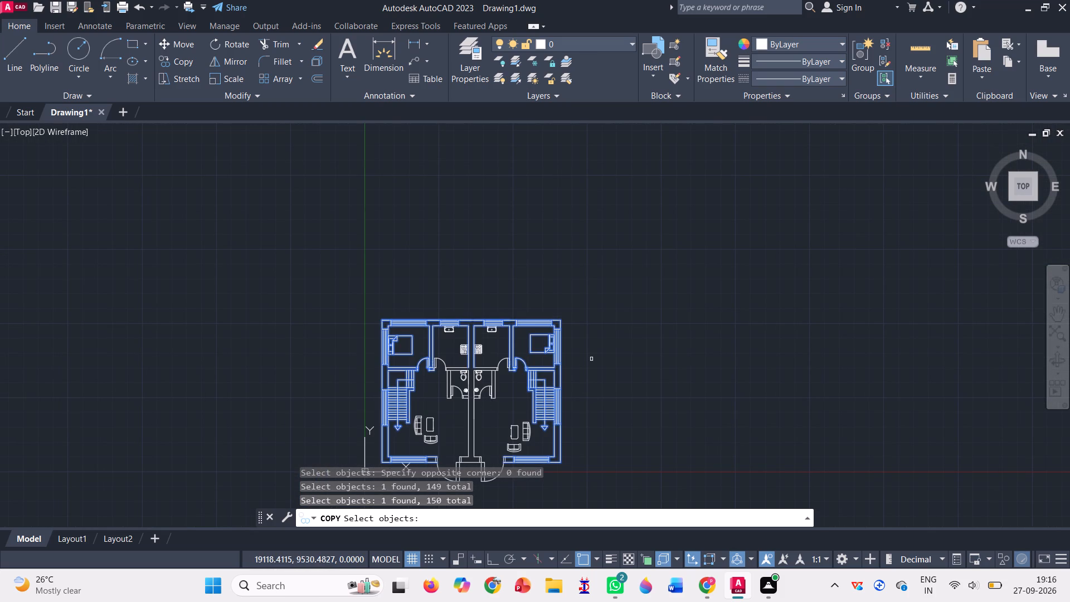
key(Return)
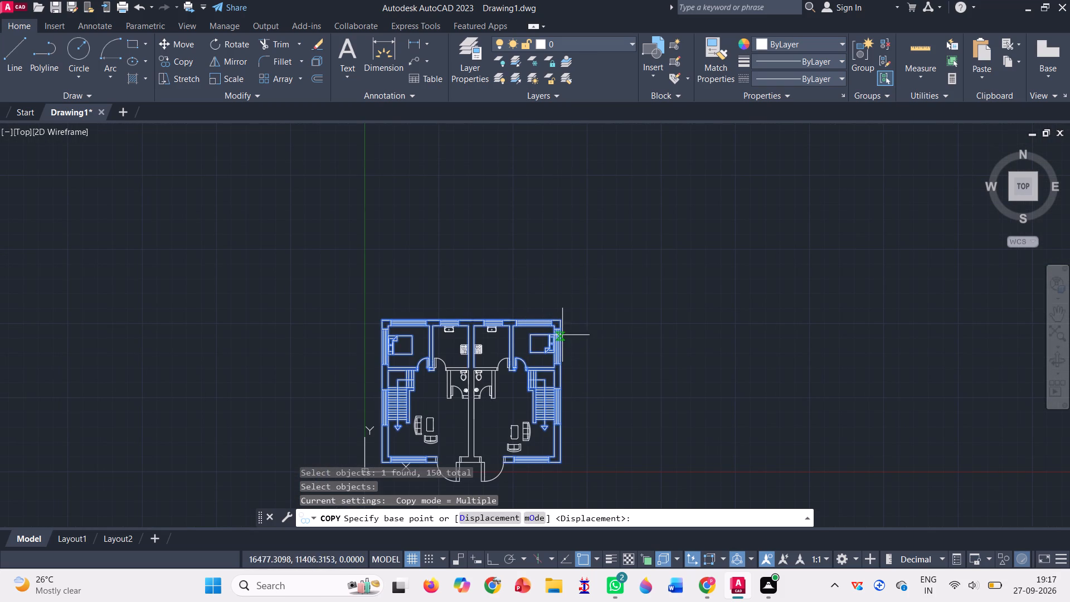
scroll(387, 314, up, 2)
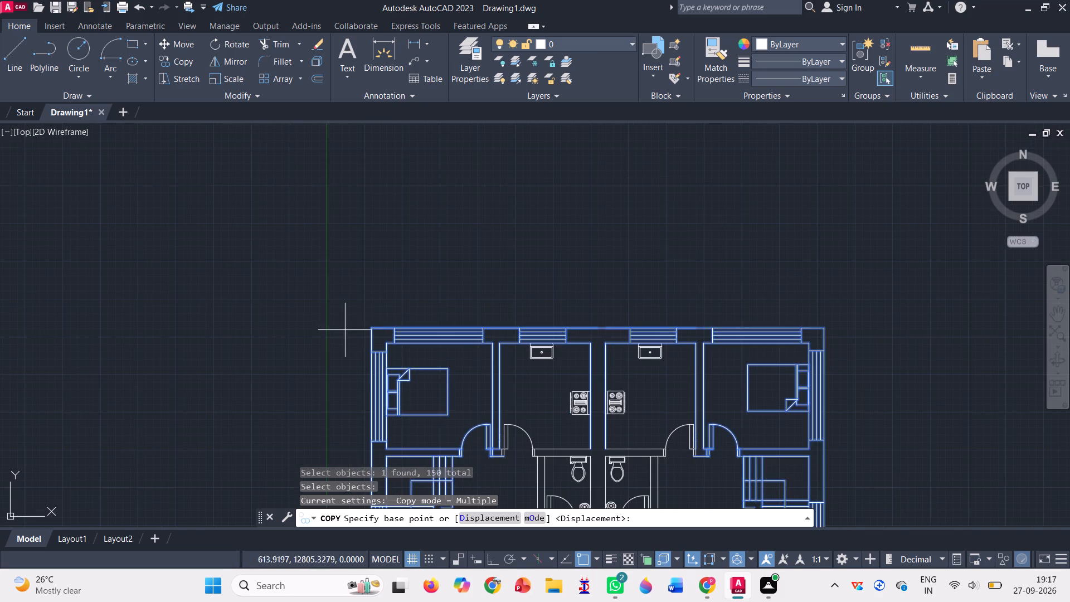
click(370, 328)
scroll(335, 260, down, 3)
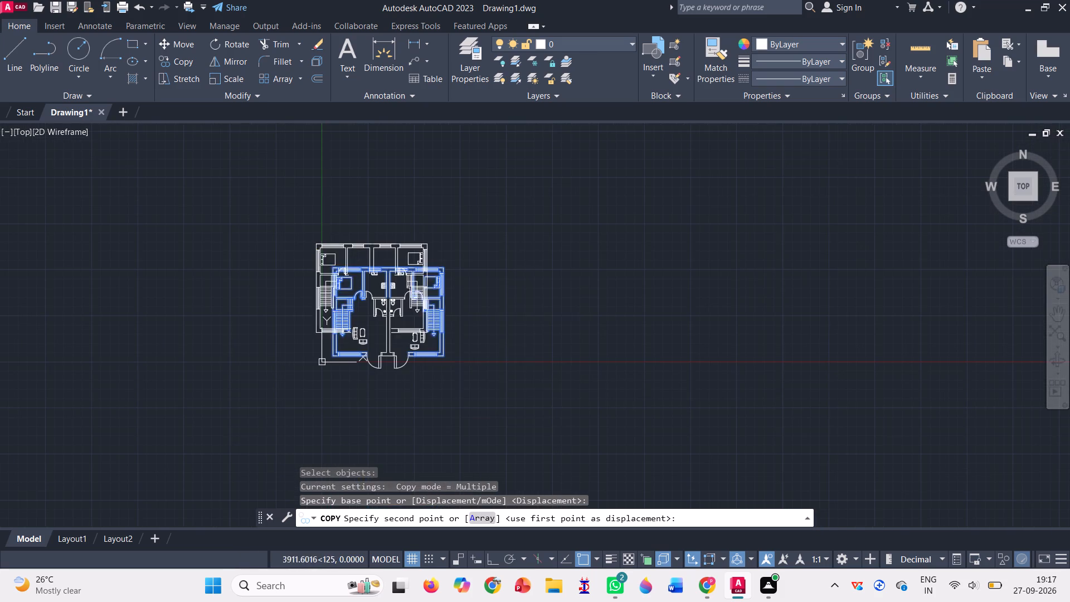
click(487, 559)
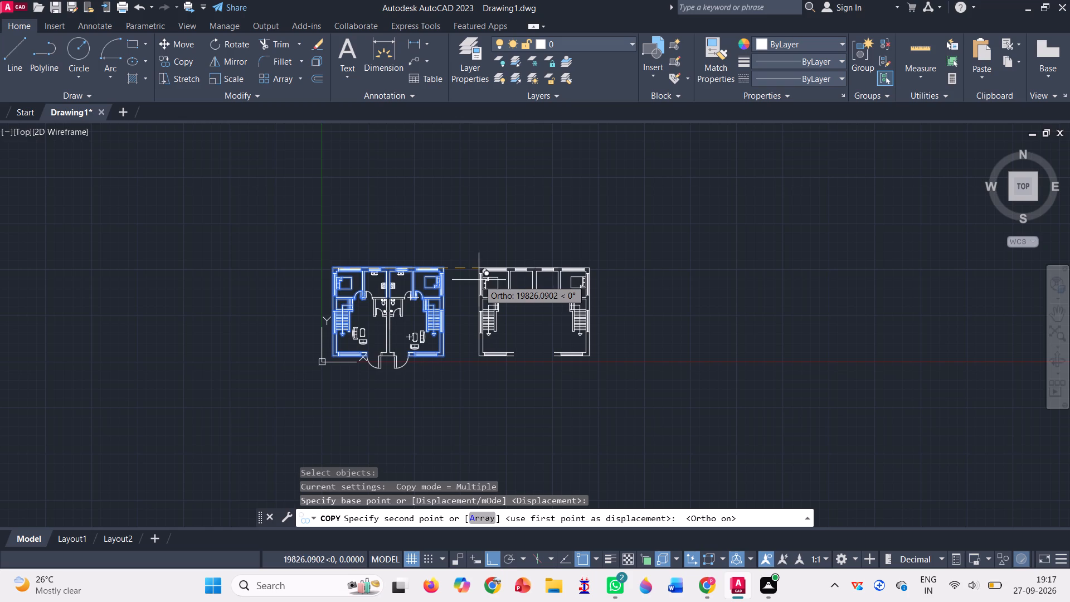
click(479, 280)
key(Escape)
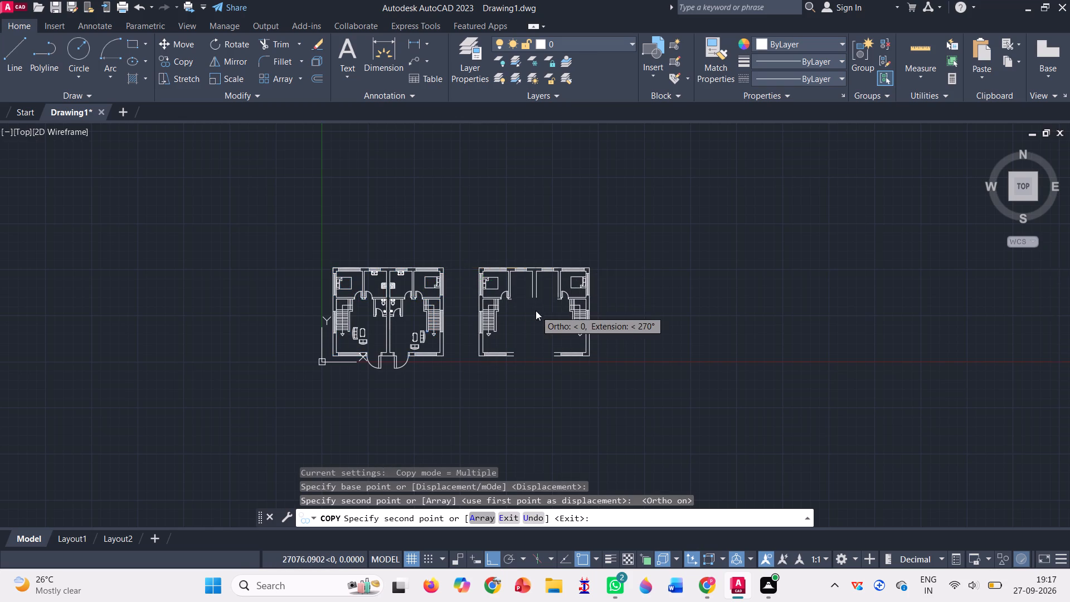
In the copied plan, draw a line from the right inner room's upper-right corner 1500 down, continuing 2100 to the left.
scroll(492, 274, up, 1)
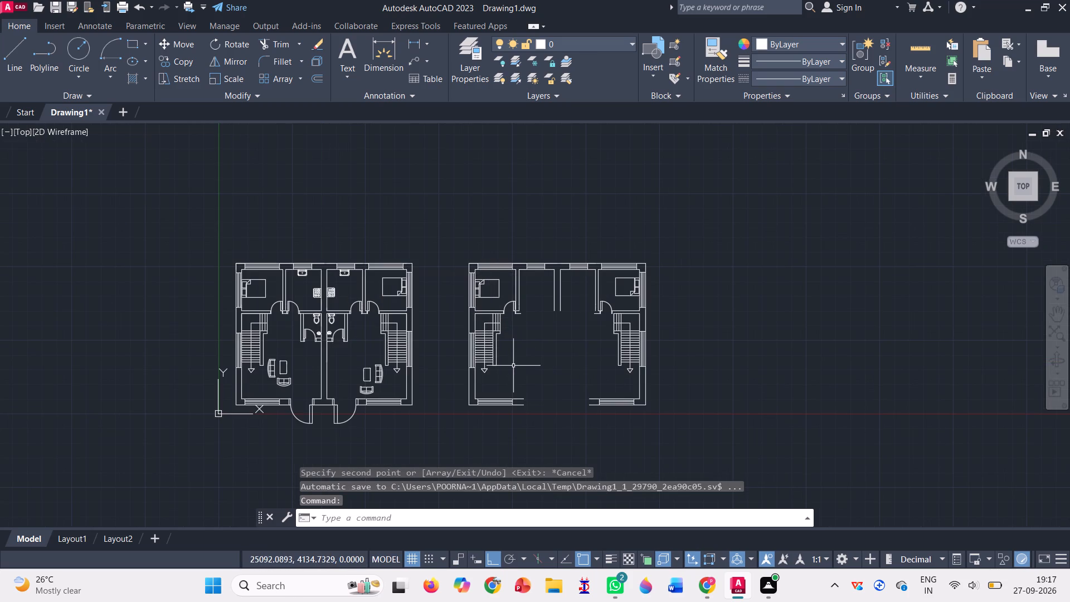
scroll(513, 367, up, 1)
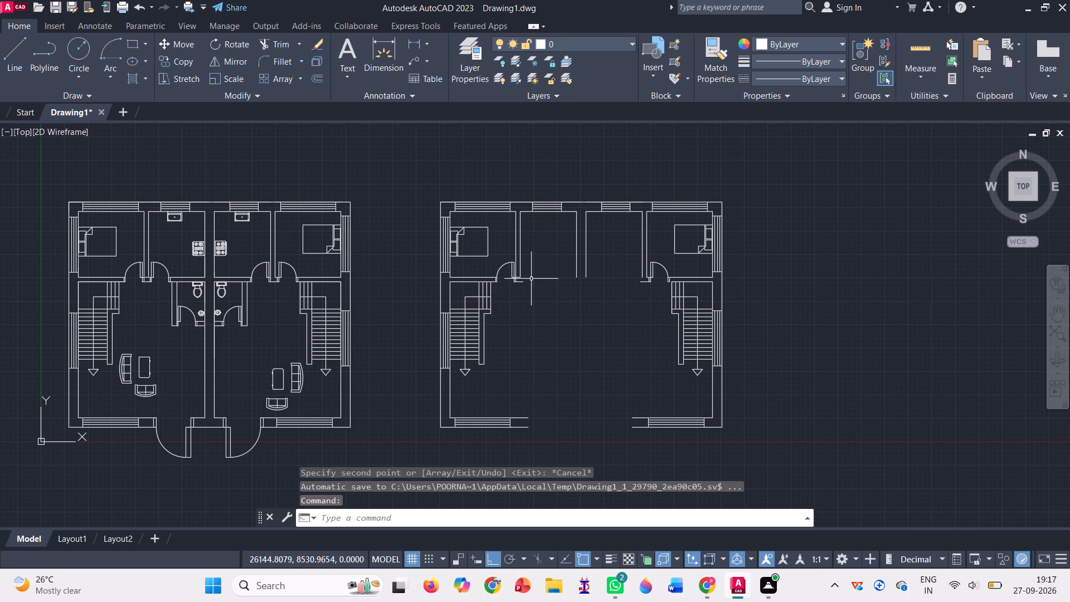
scroll(535, 263, up, 1)
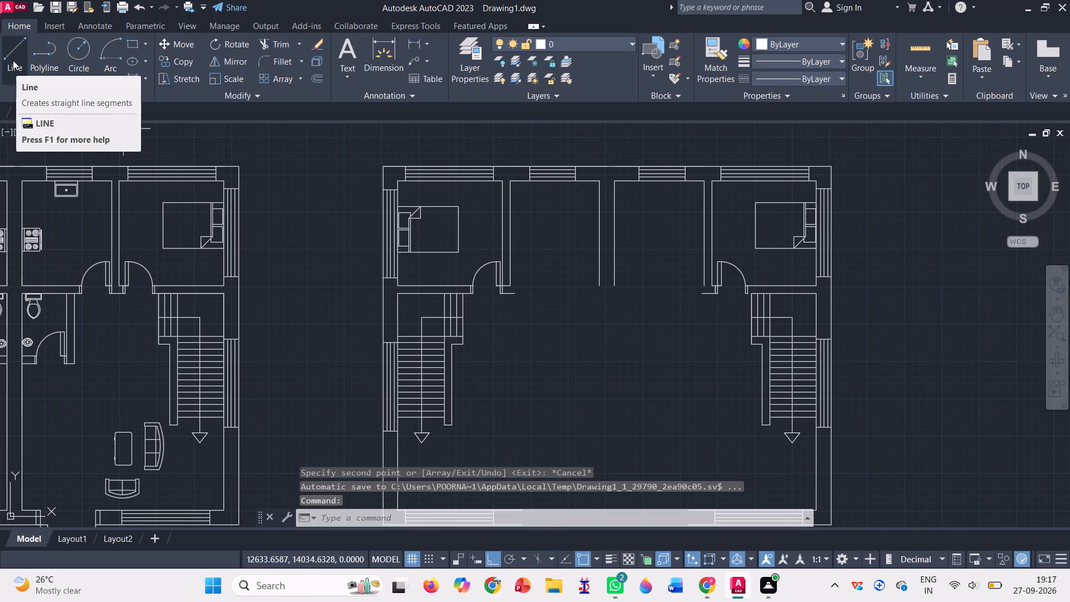
click(13, 60)
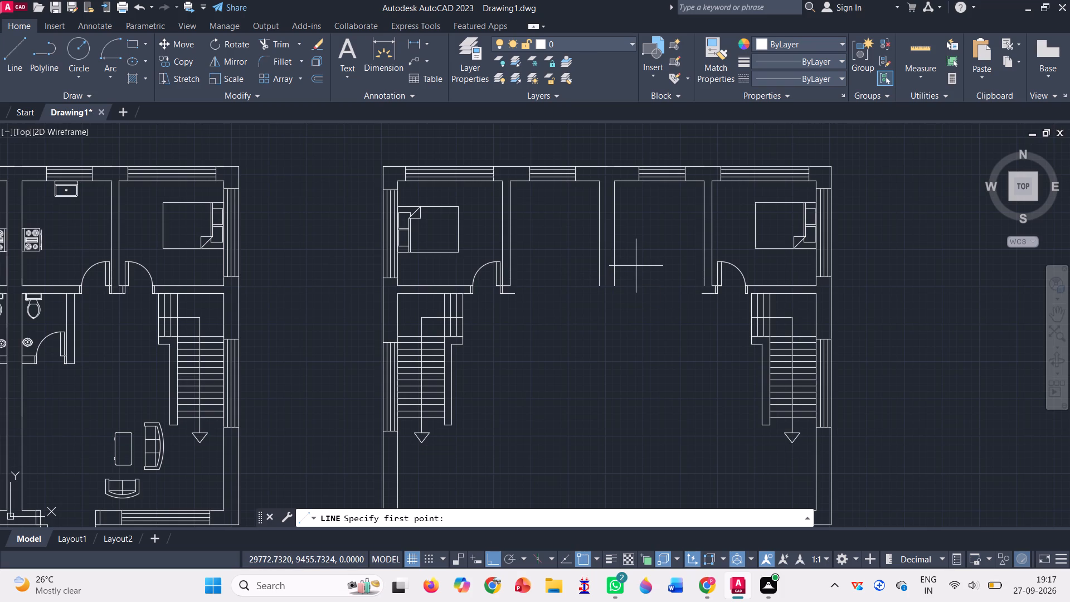
scroll(636, 266, up, 2)
scroll(563, 272, down, 2)
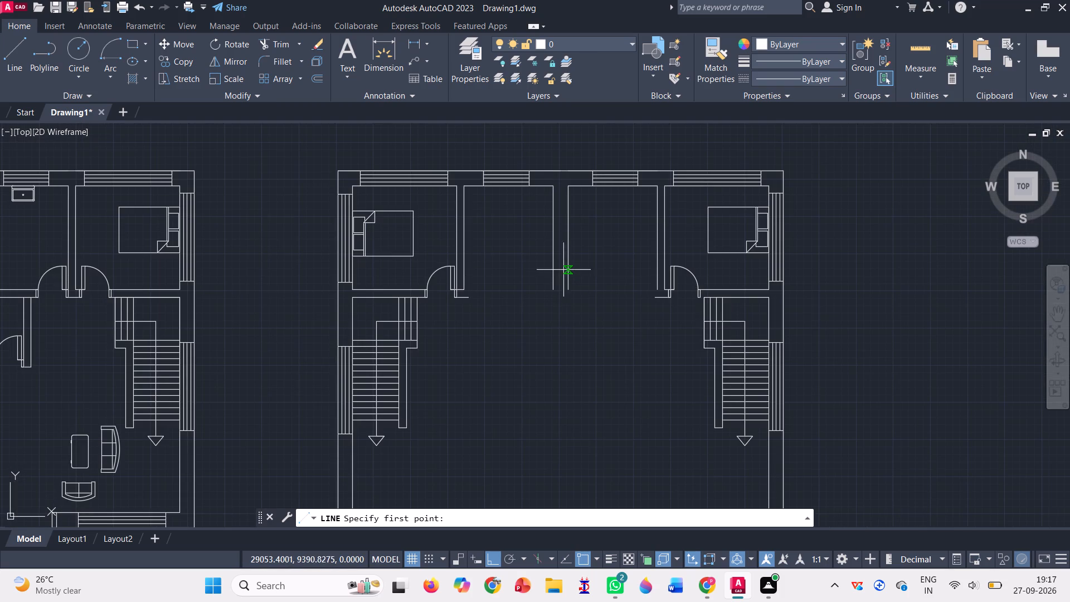
scroll(564, 274, up, 1)
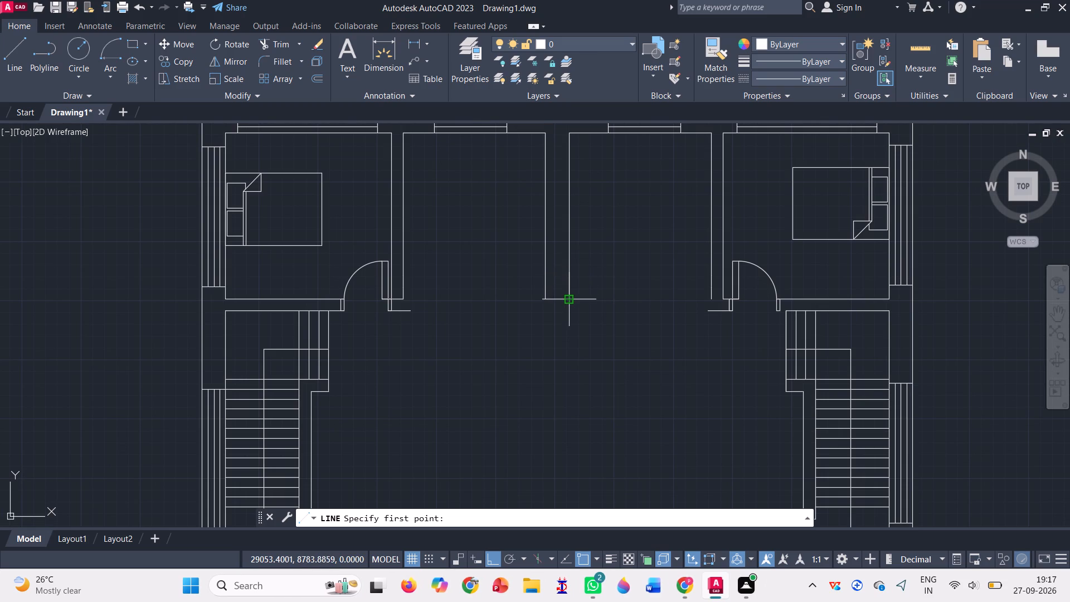
click(711, 139)
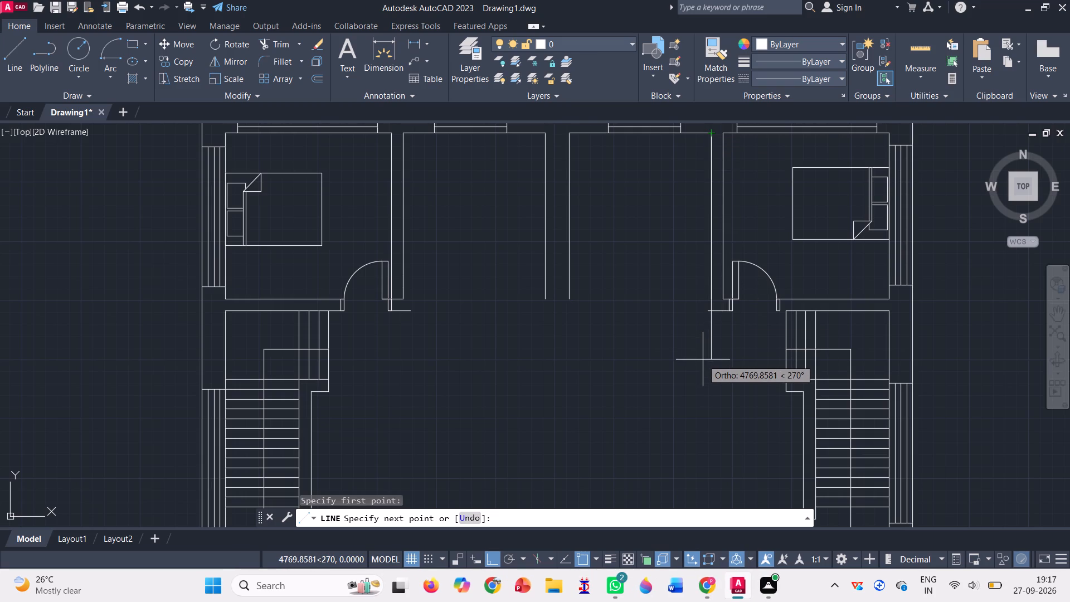
text(1500)
key(Return)
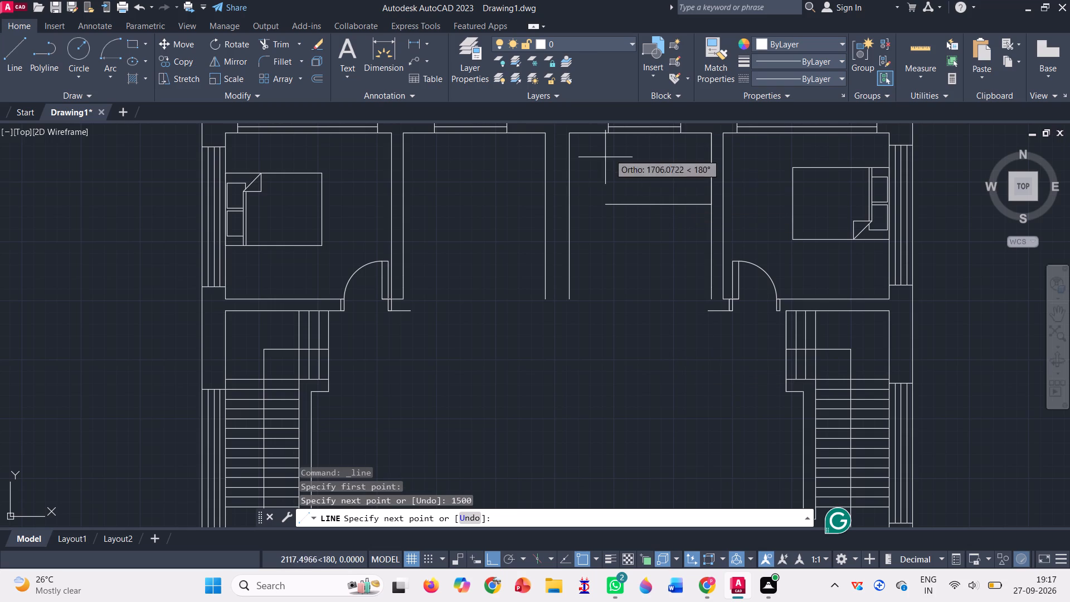
text(2100)
key(Return)
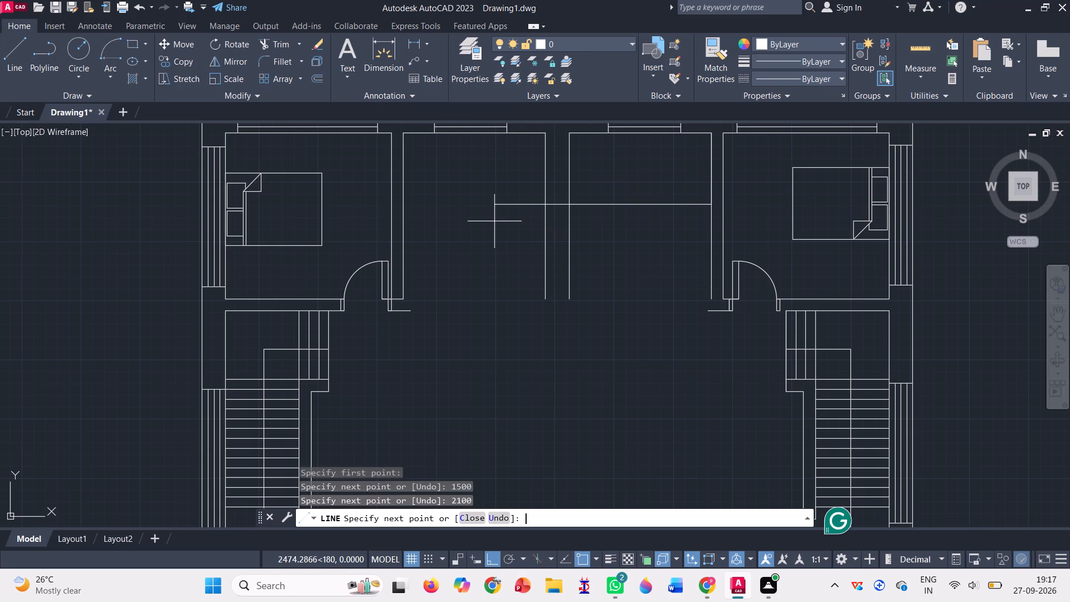
key(Return)
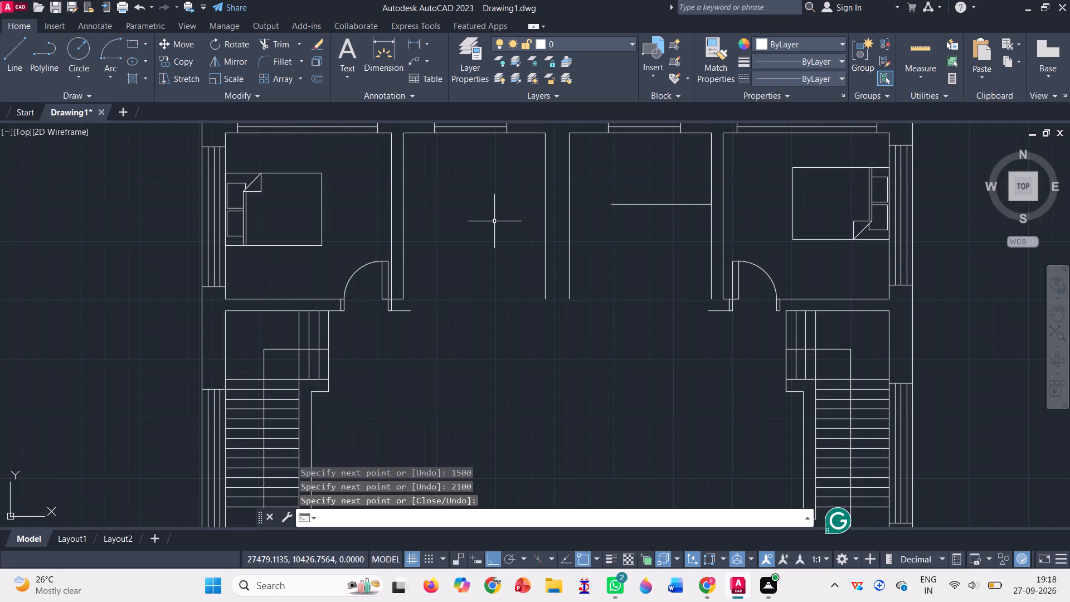
Erase the horizontal 2100 line in the copied plan's right inner room.
click(658, 203)
key(Delete)
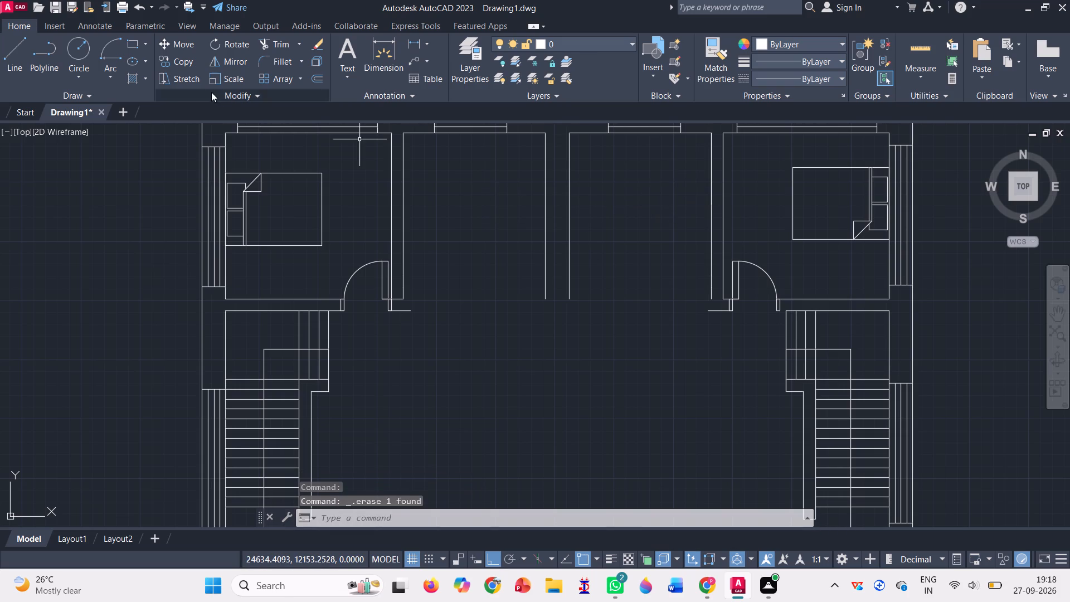
In the copied plan, draw a partition outline across both inner rooms: 6500 left from the right wall's 1500 point, 250 down, back to the right wall.
click(21, 65)
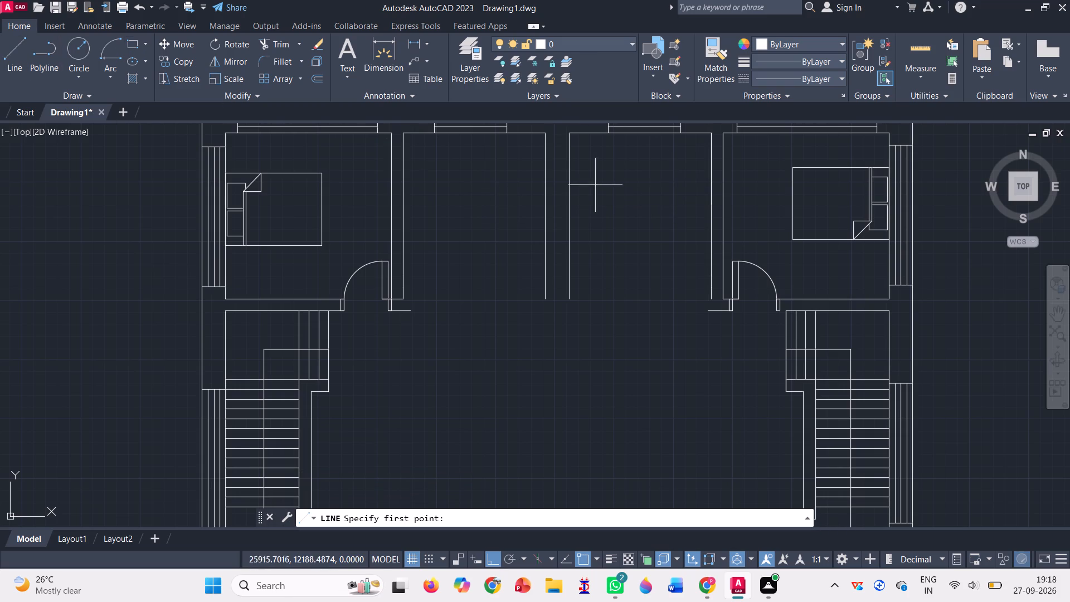
click(709, 207)
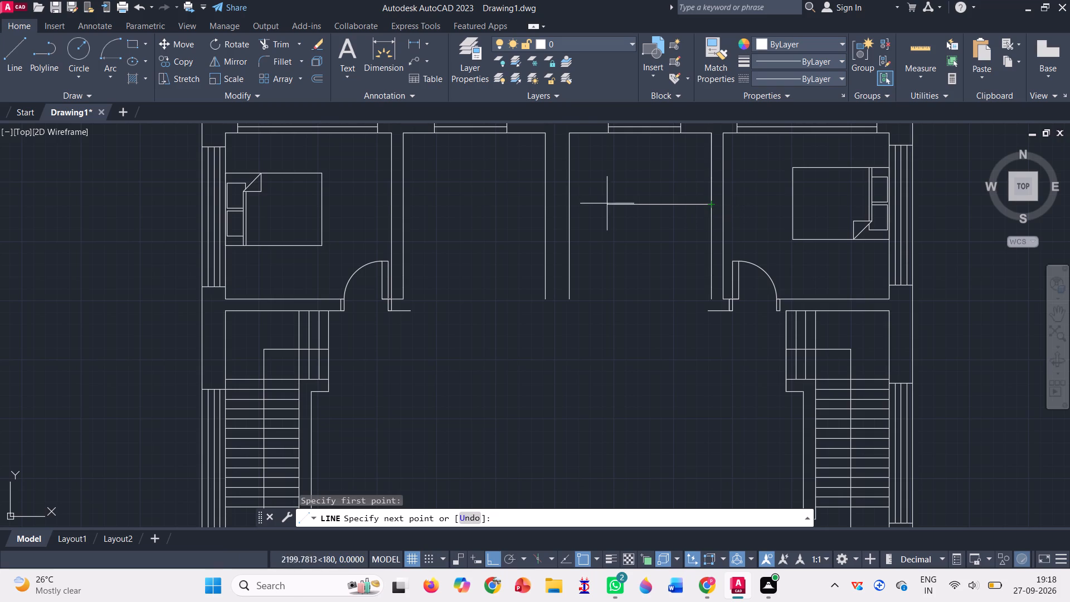
click(399, 204)
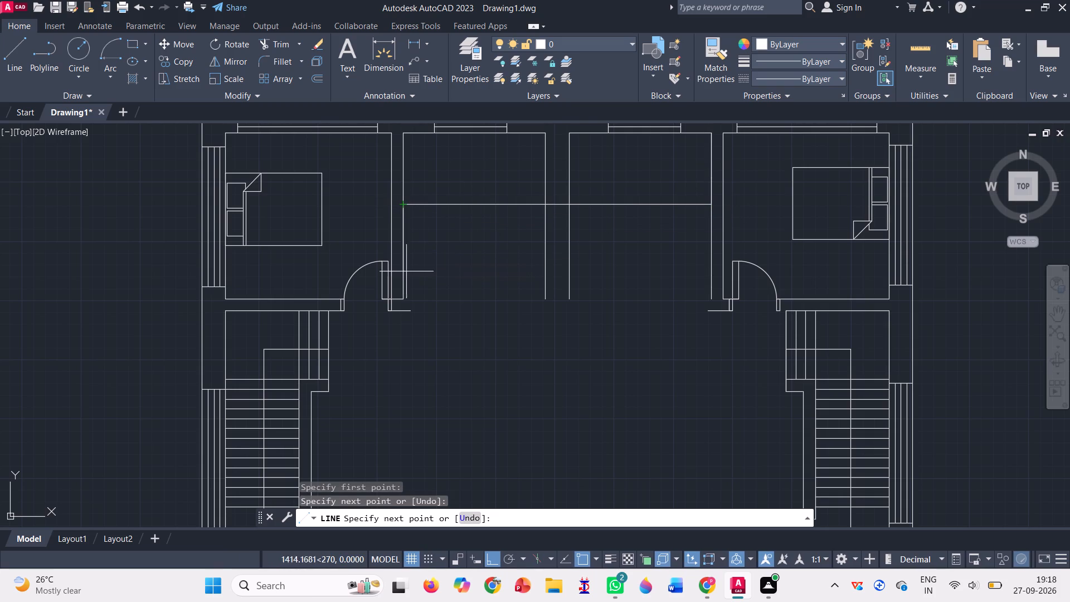
text(2500)
key(BackSpace)
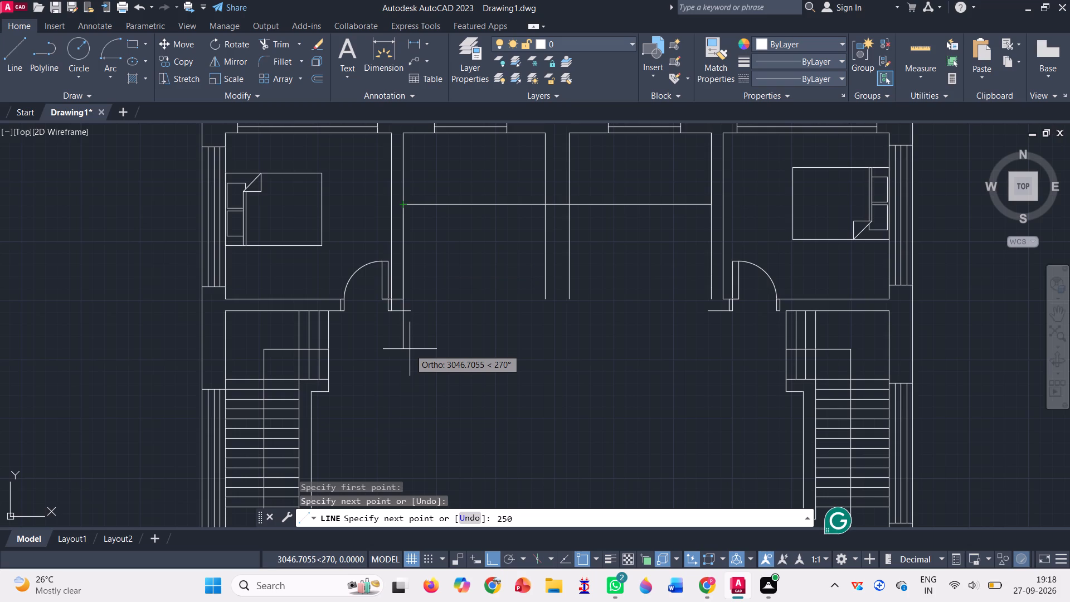
key(Return)
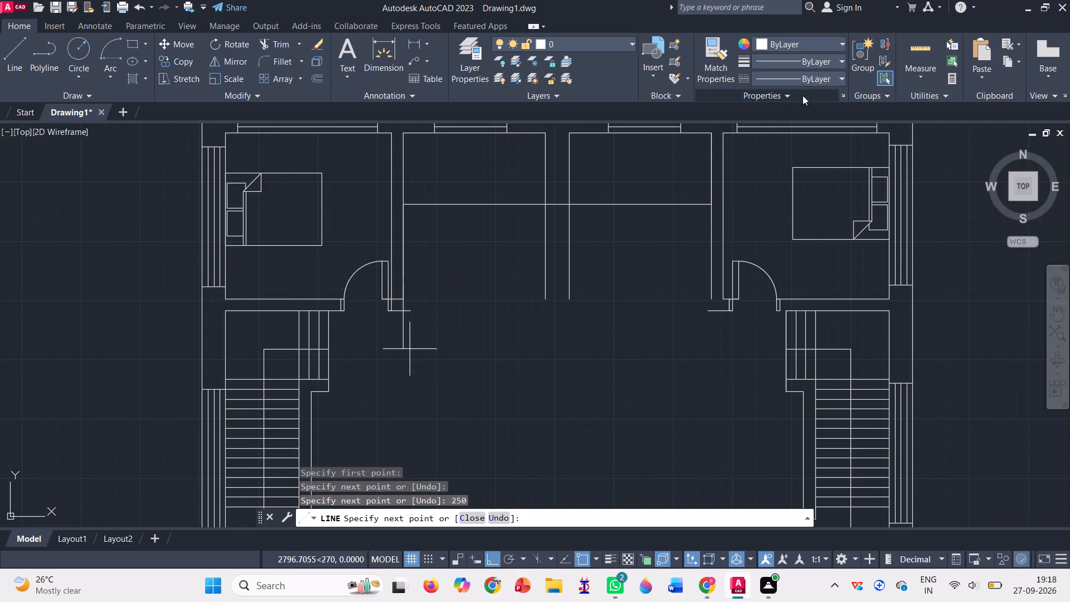
scroll(717, 222, up, 1)
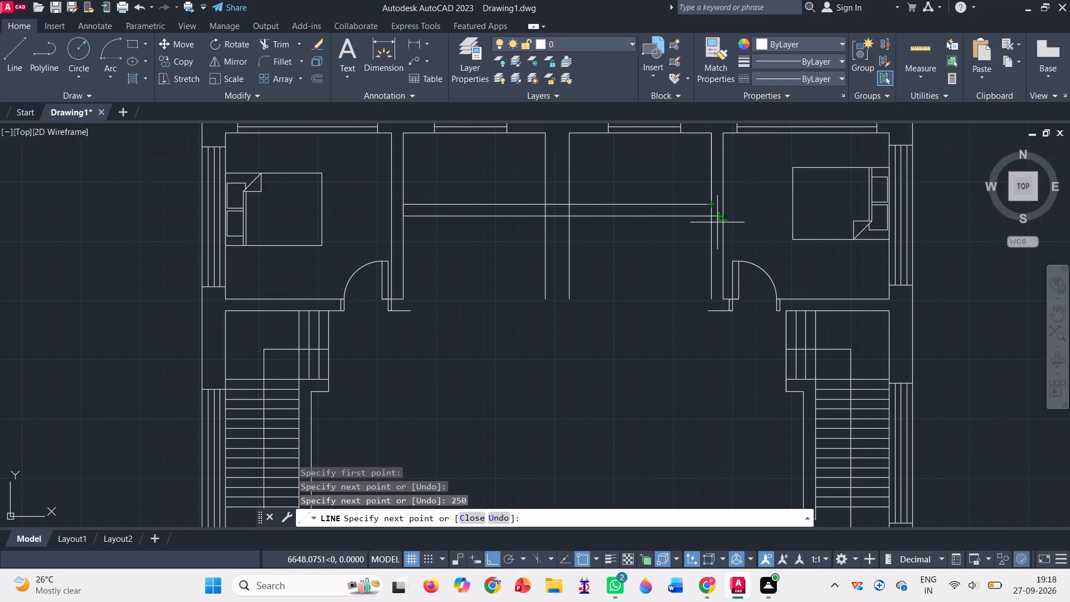
scroll(717, 222, up, 1)
click(699, 210)
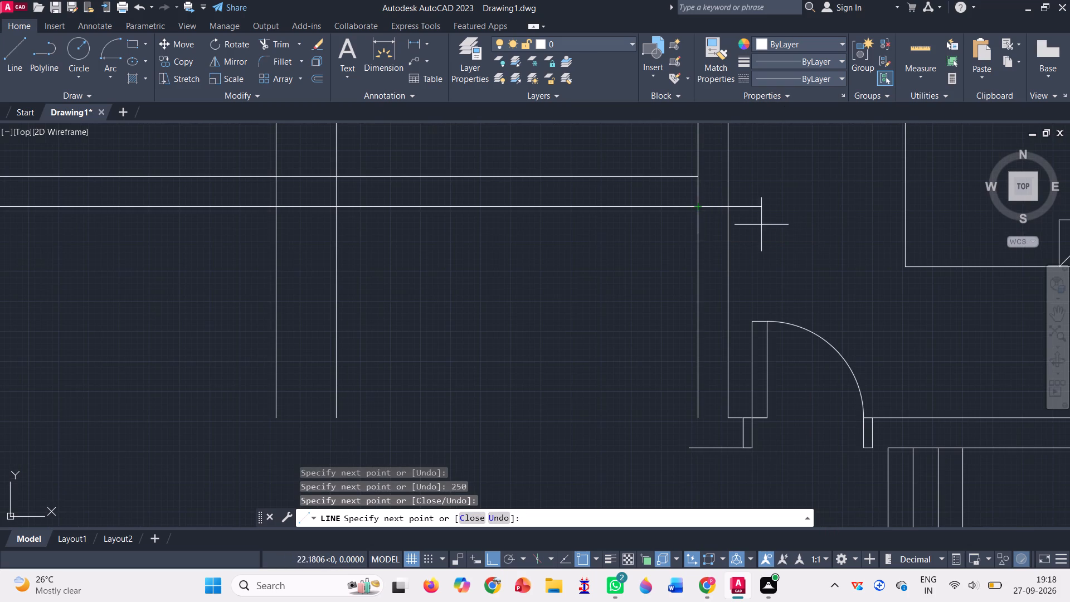
key(Return)
Trim the central wall lines below the upper partition line, and that line's portion between the two inner rooms.
scroll(652, 278, down, 2)
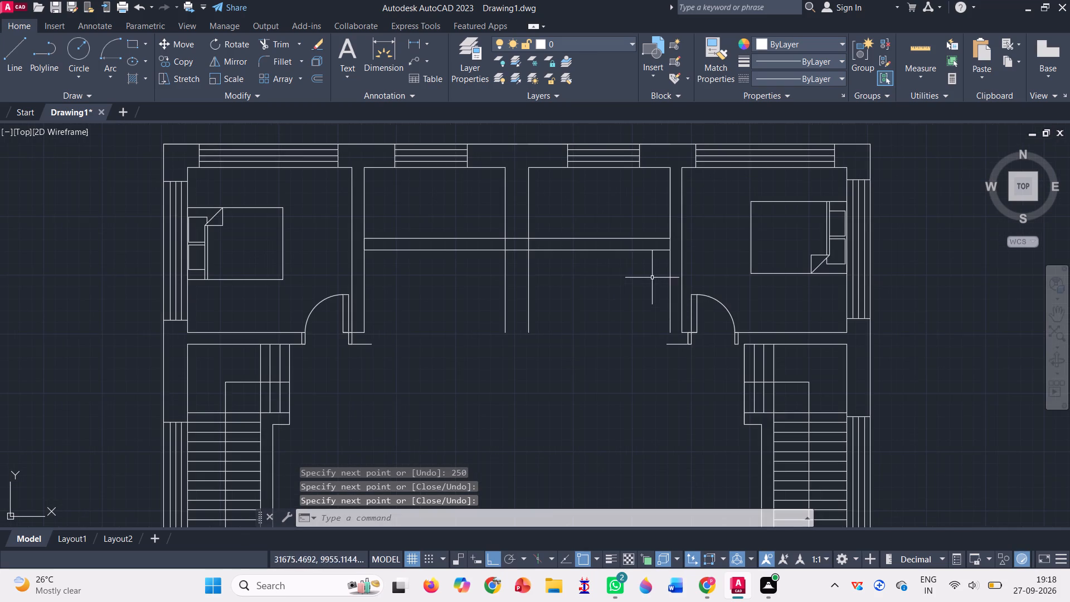
scroll(579, 274, down, 1)
click(274, 48)
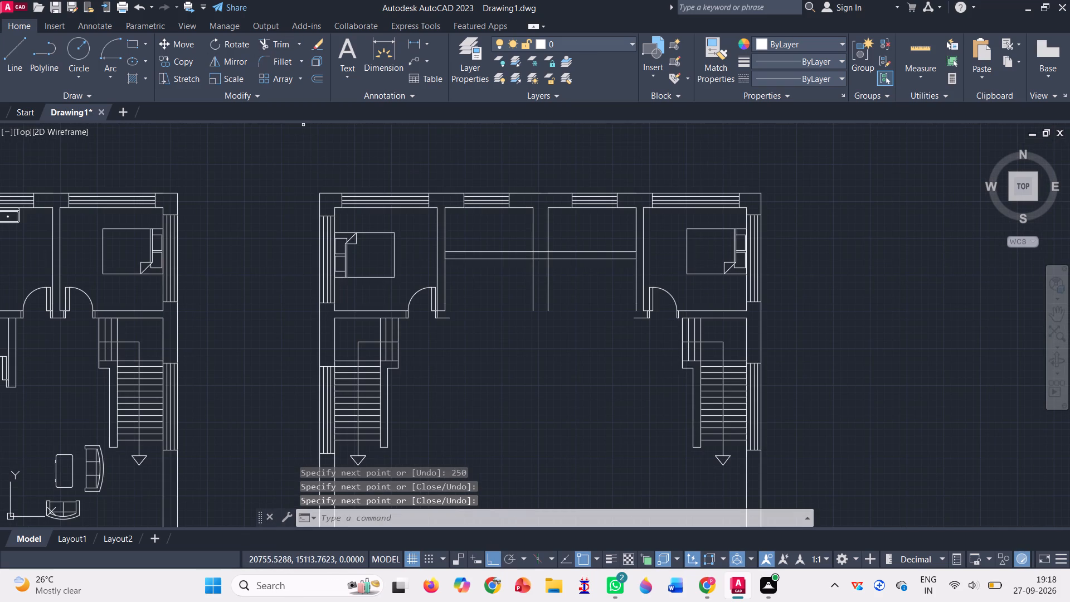
scroll(549, 282, up, 1)
drag(514, 276, 565, 285)
scroll(538, 237, up, 4)
drag(532, 247, 628, 247)
click(628, 247)
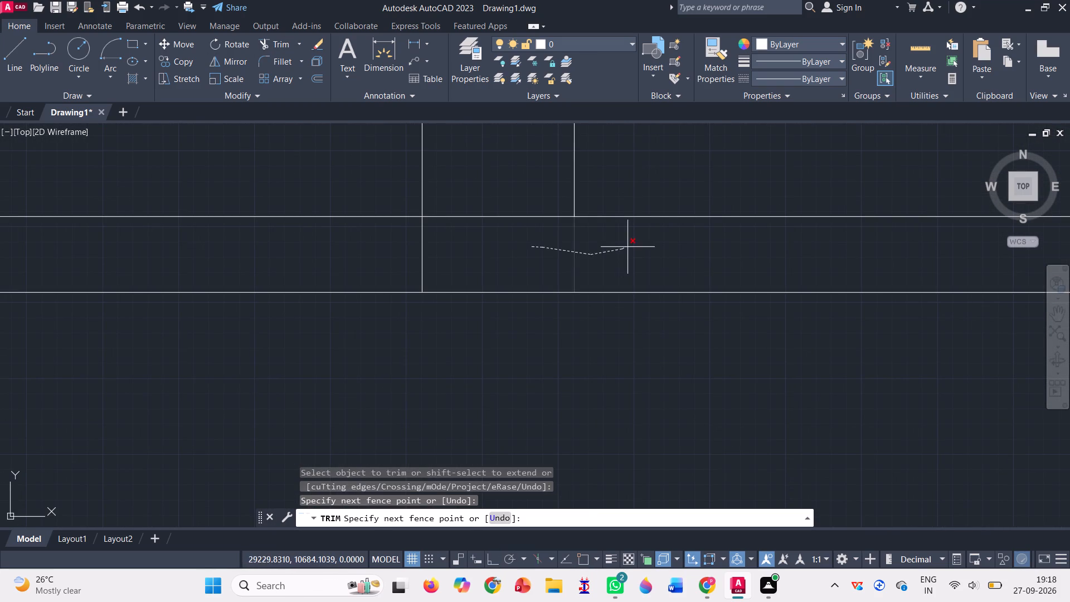
click(393, 259)
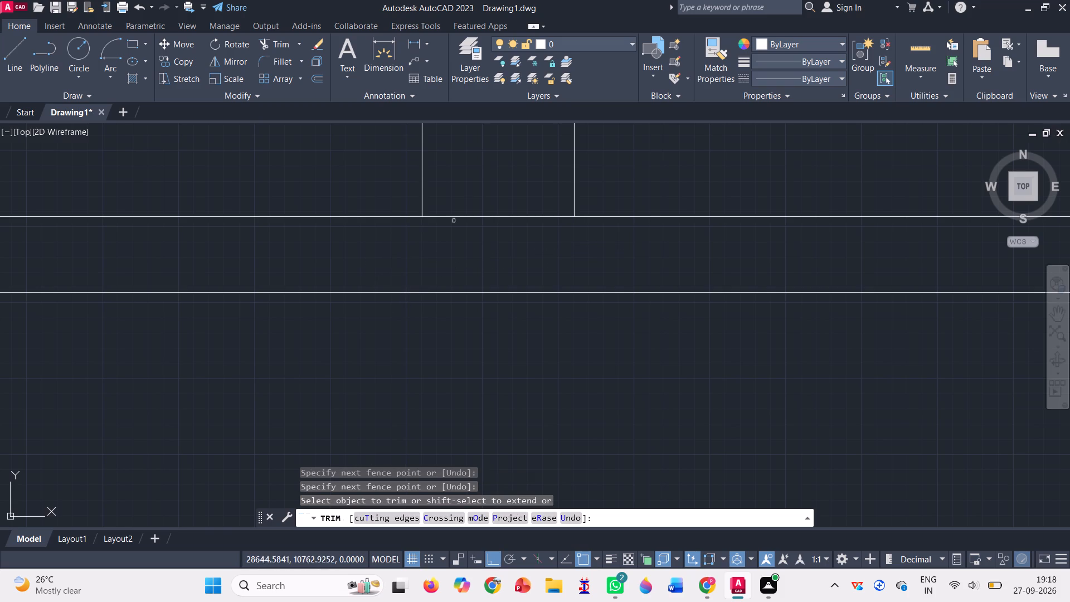
drag(484, 185, 488, 229)
scroll(488, 229, down, 3)
scroll(488, 229, up, 1)
scroll(488, 229, down, 1)
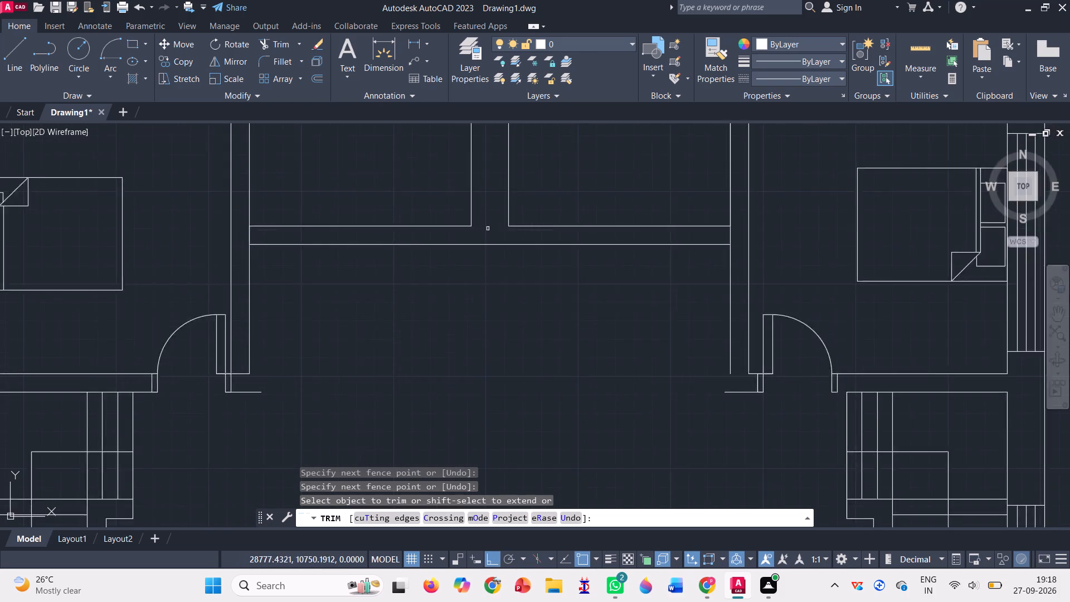
scroll(488, 229, down, 1)
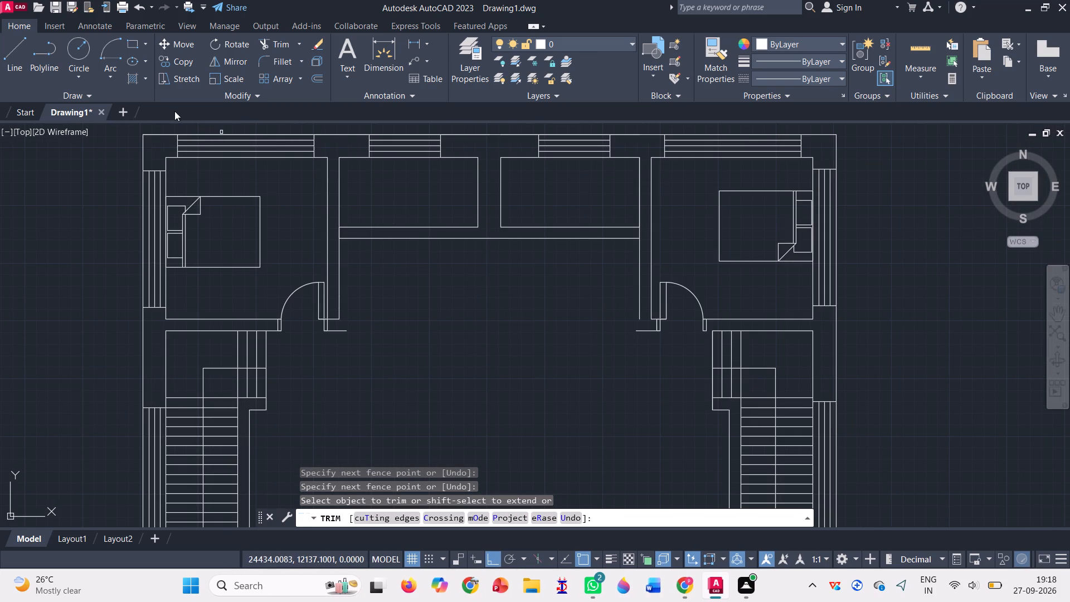
Draw two vertical central wall lines from the upper inner rooms' facing lower corners down past the front wall.
click(12, 51)
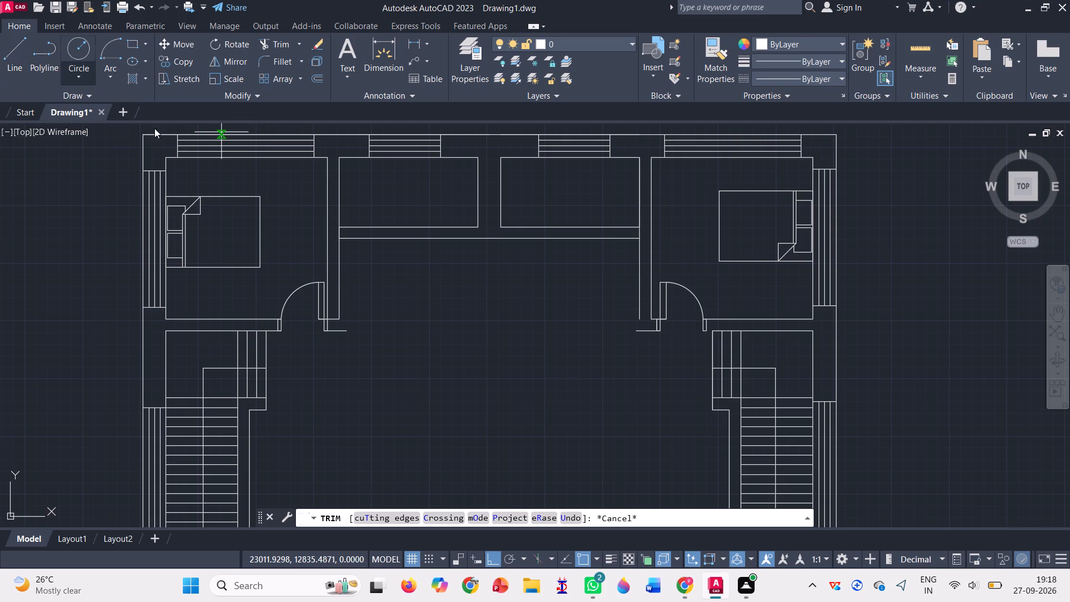
scroll(429, 262, up, 1)
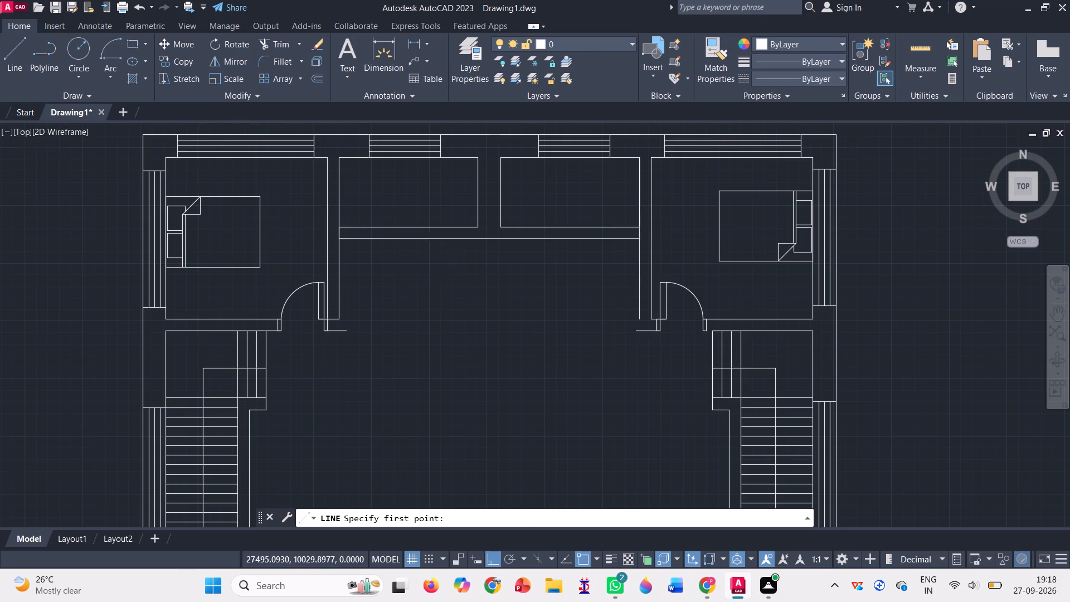
scroll(429, 262, up, 1)
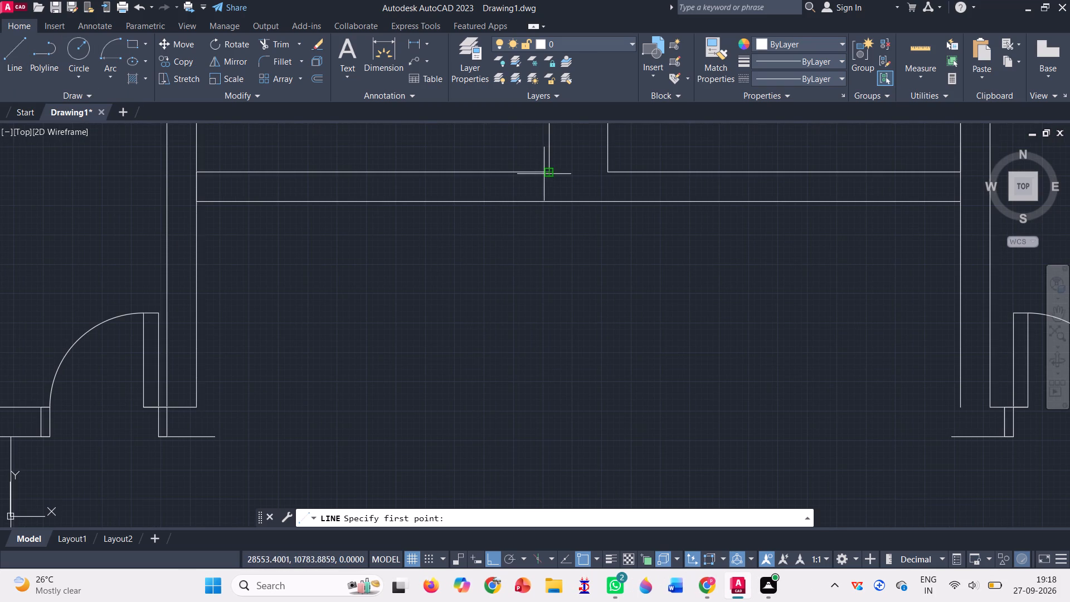
click(547, 174)
scroll(546, 170, down, 4)
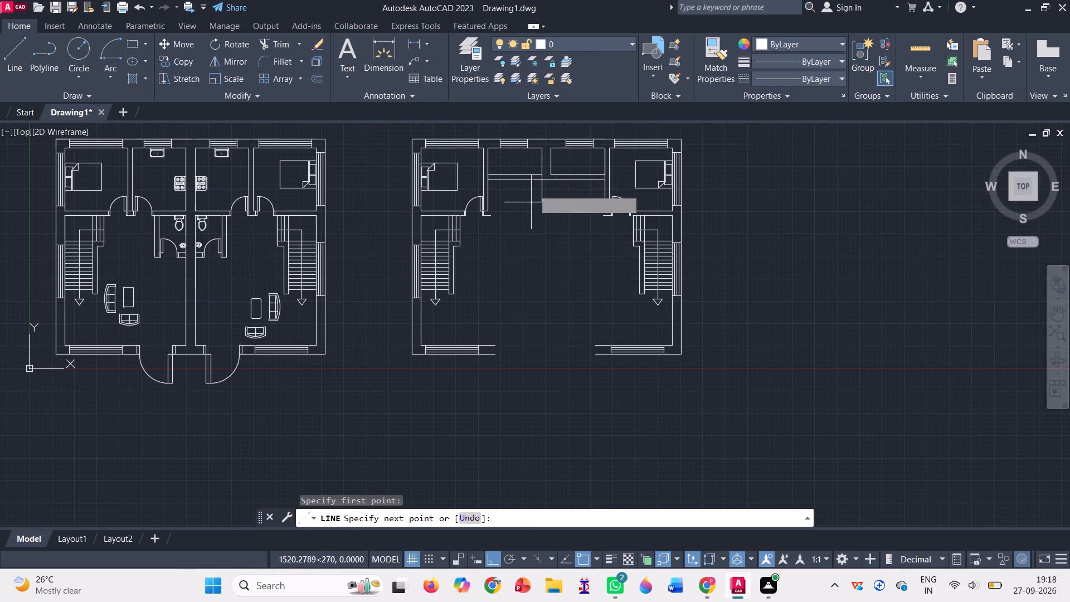
click(542, 372)
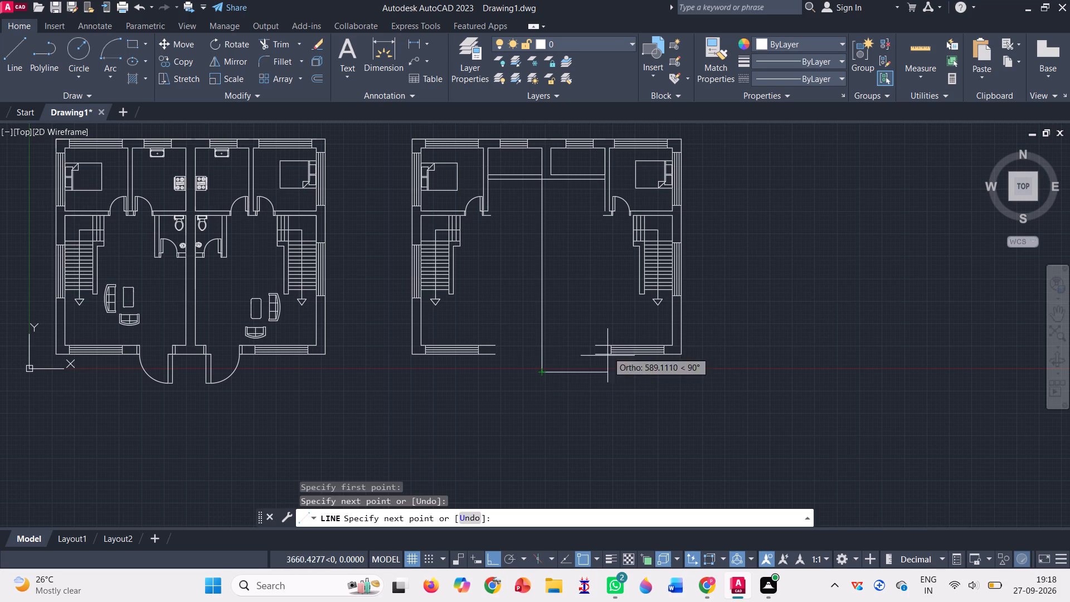
key(Escape)
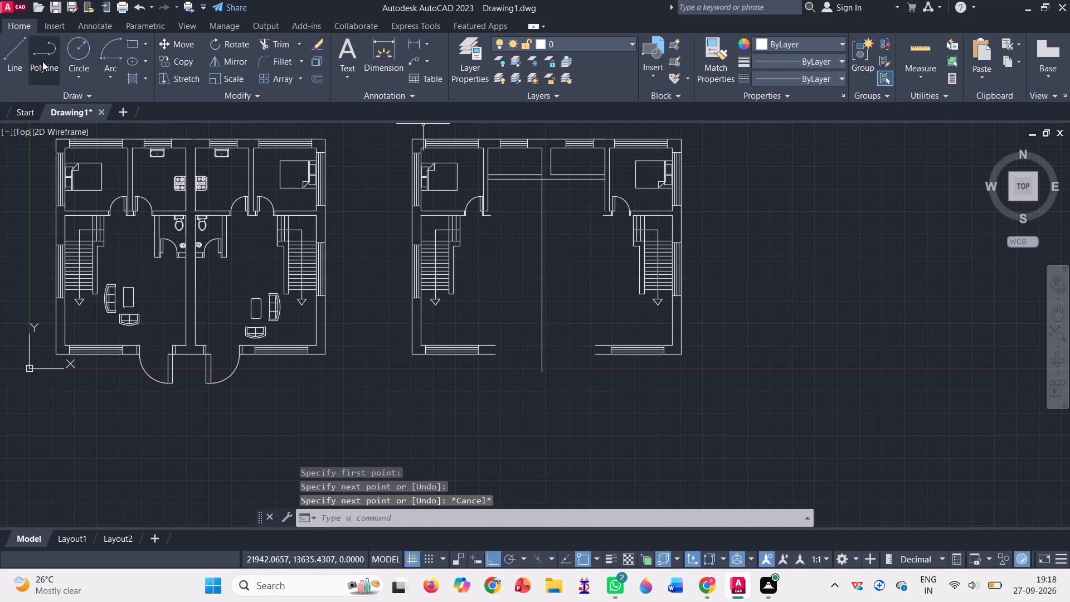
click(18, 60)
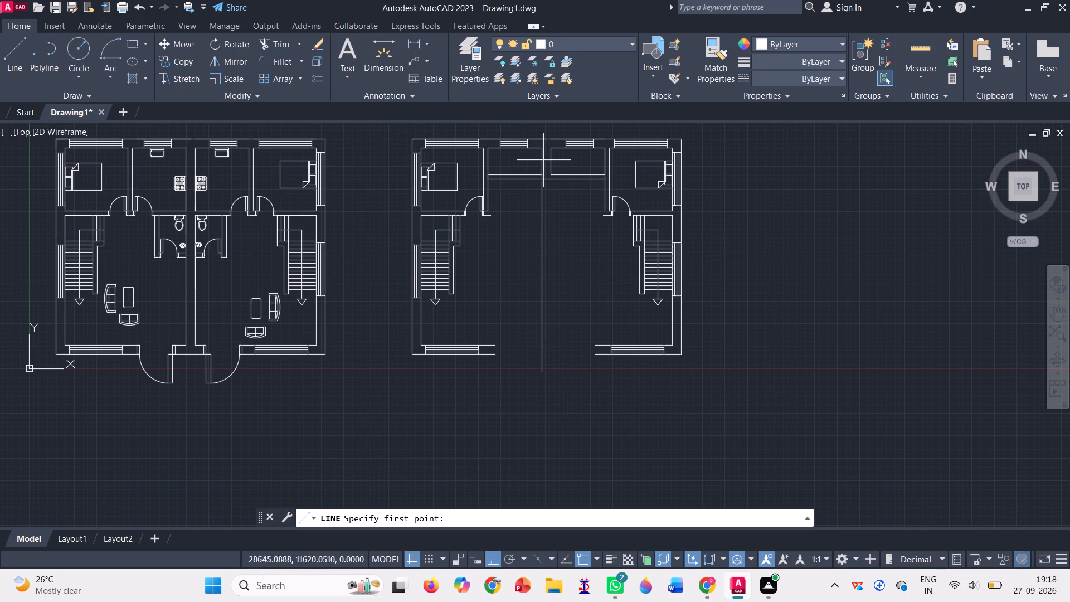
scroll(556, 175, up, 3)
click(526, 176)
scroll(527, 175, down, 3)
click(548, 381)
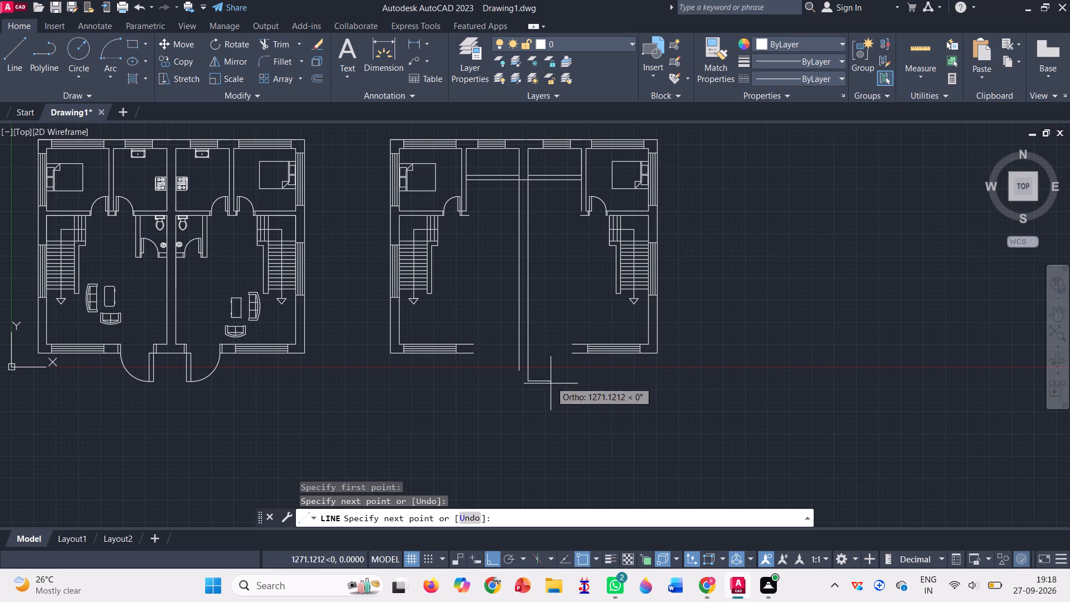
key(Return)
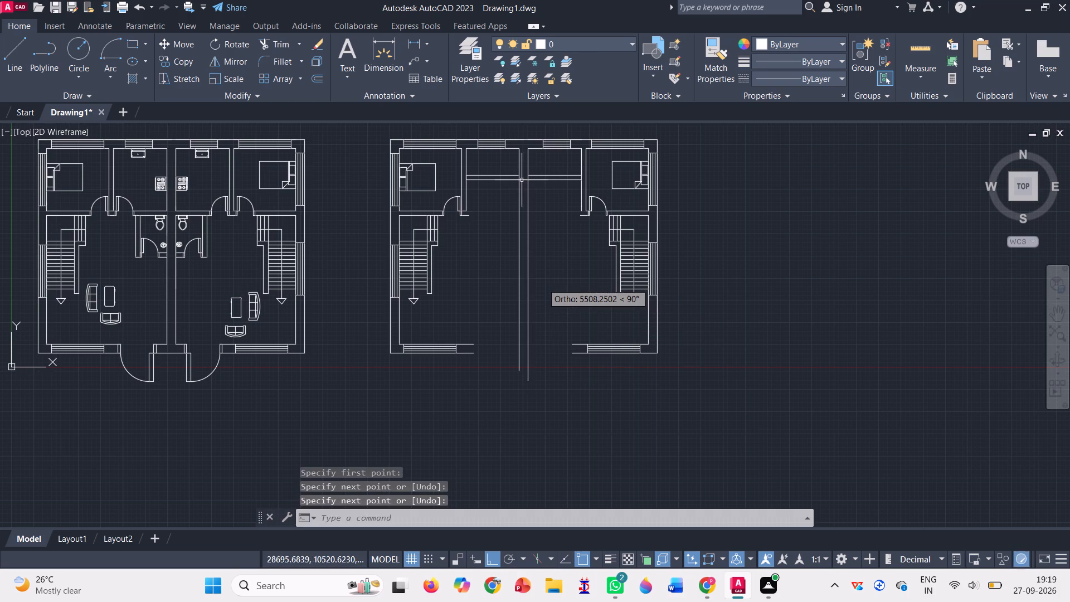
Draw two horizontal wall lines between the bedroom doors, joining the short lower wall stubs and the inner side walls' lower ends.
scroll(506, 151, up, 3)
scroll(500, 227, down, 2)
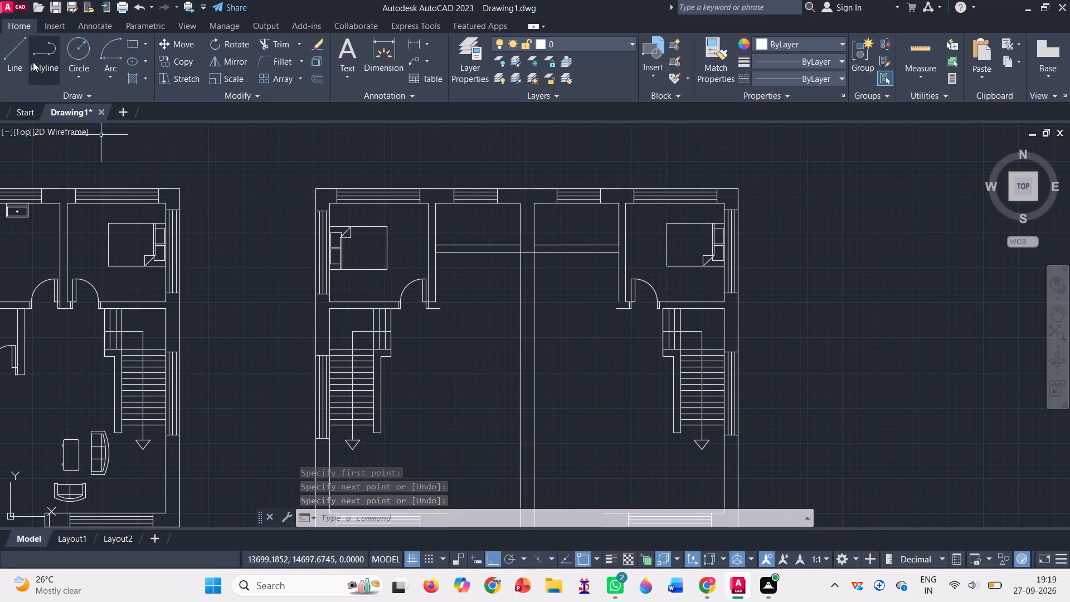
click(9, 56)
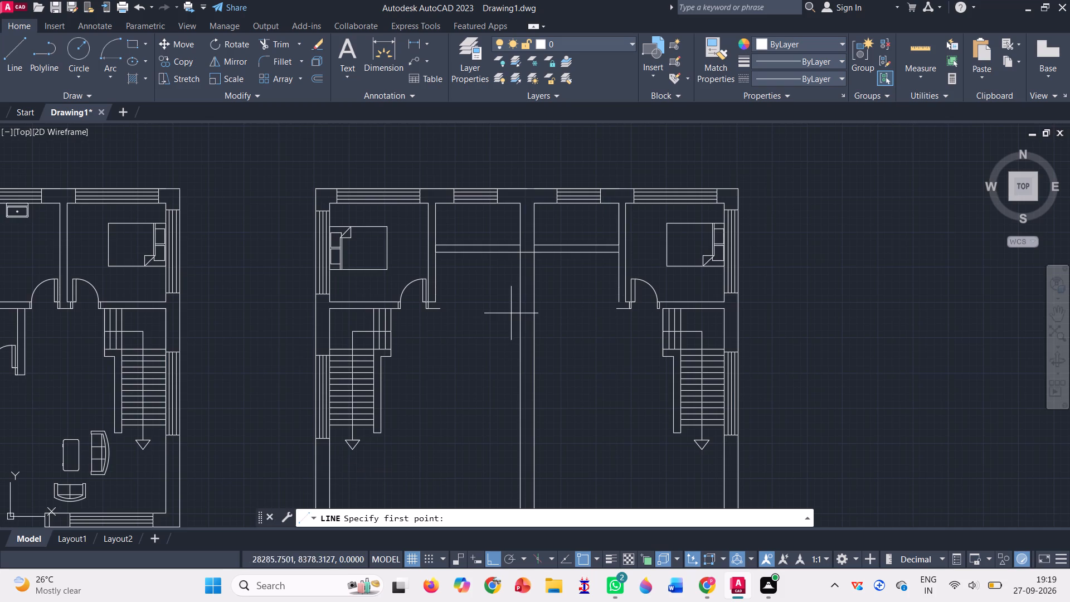
scroll(476, 304, up, 1)
click(416, 310)
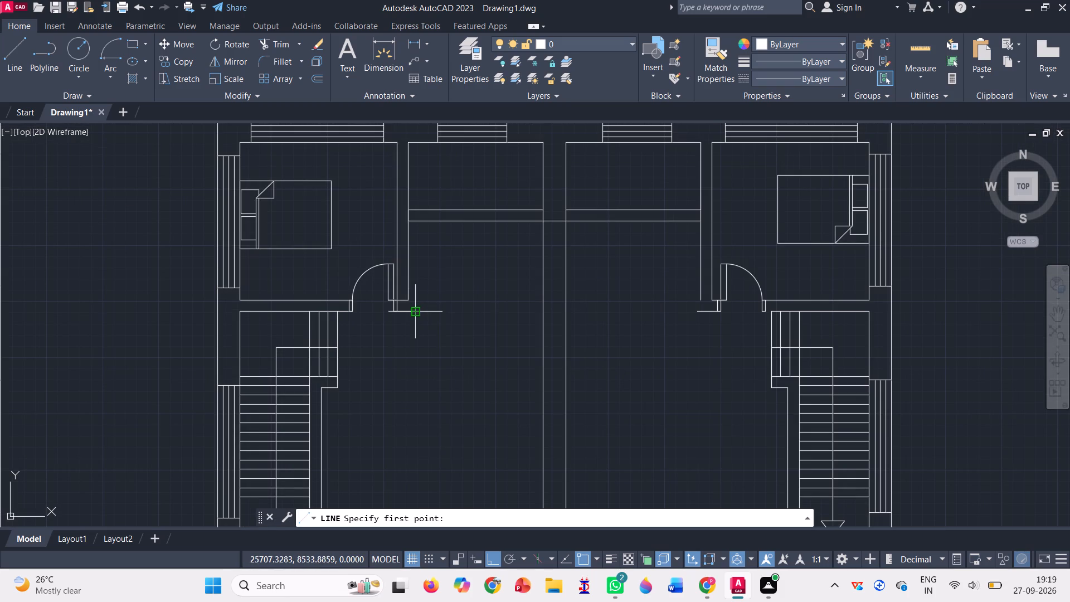
click(701, 312)
key(Return)
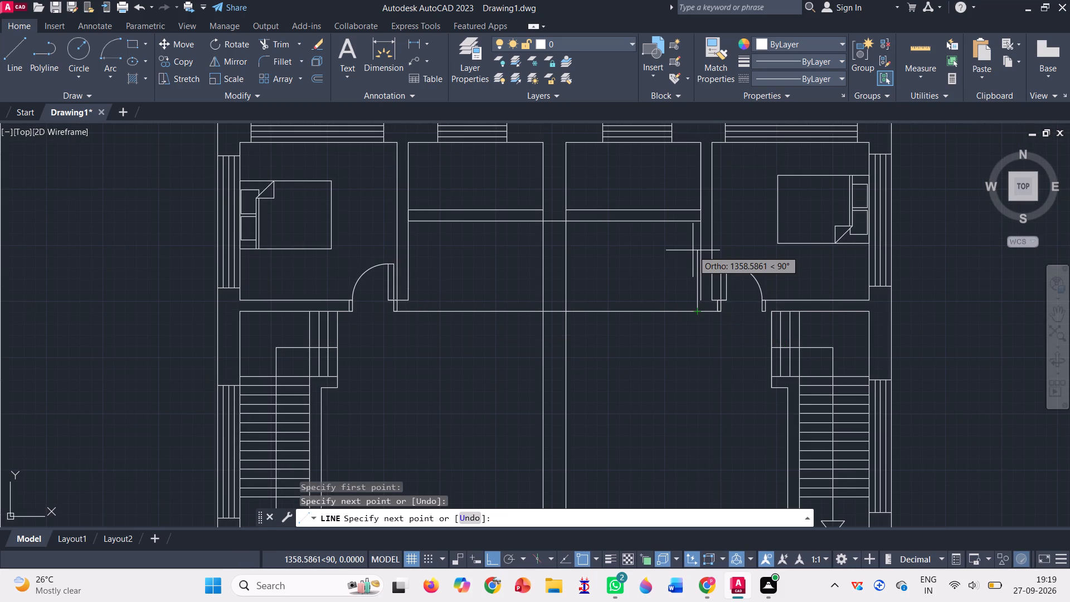
click(21, 63)
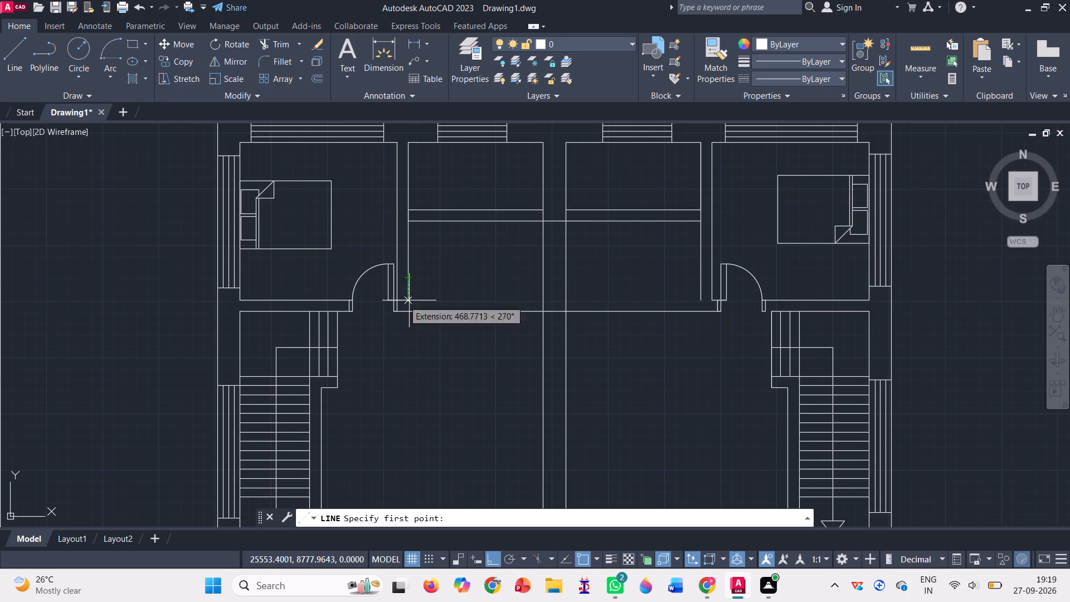
click(410, 299)
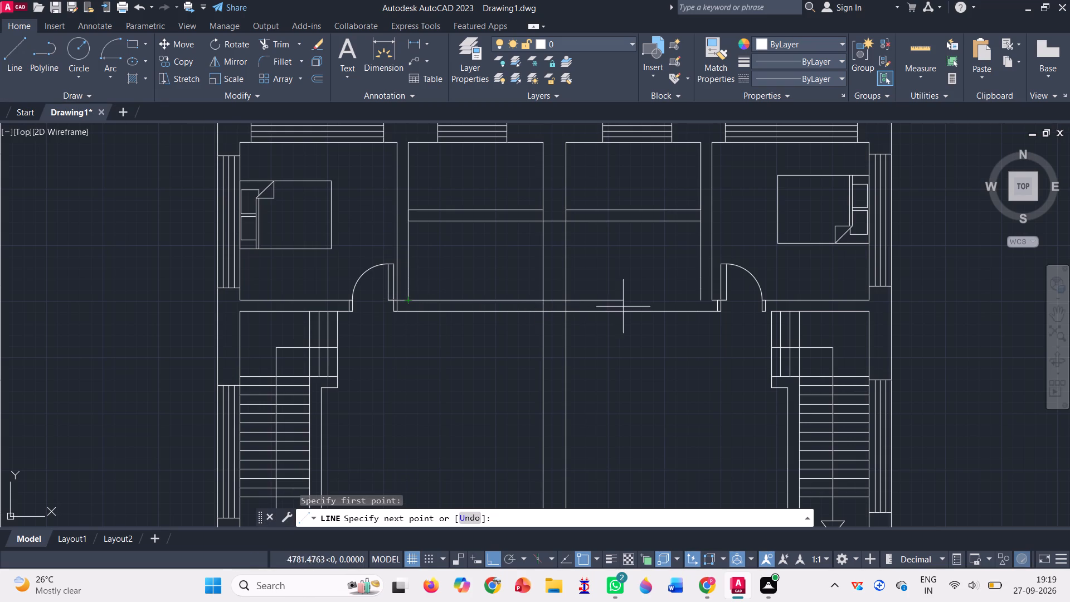
click(698, 304)
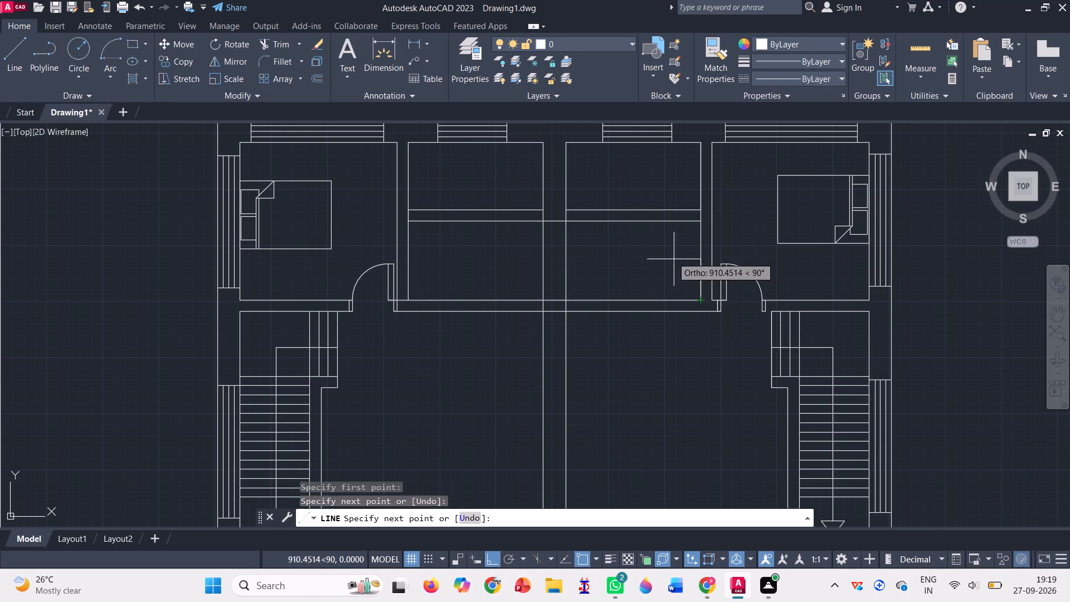
key(Return)
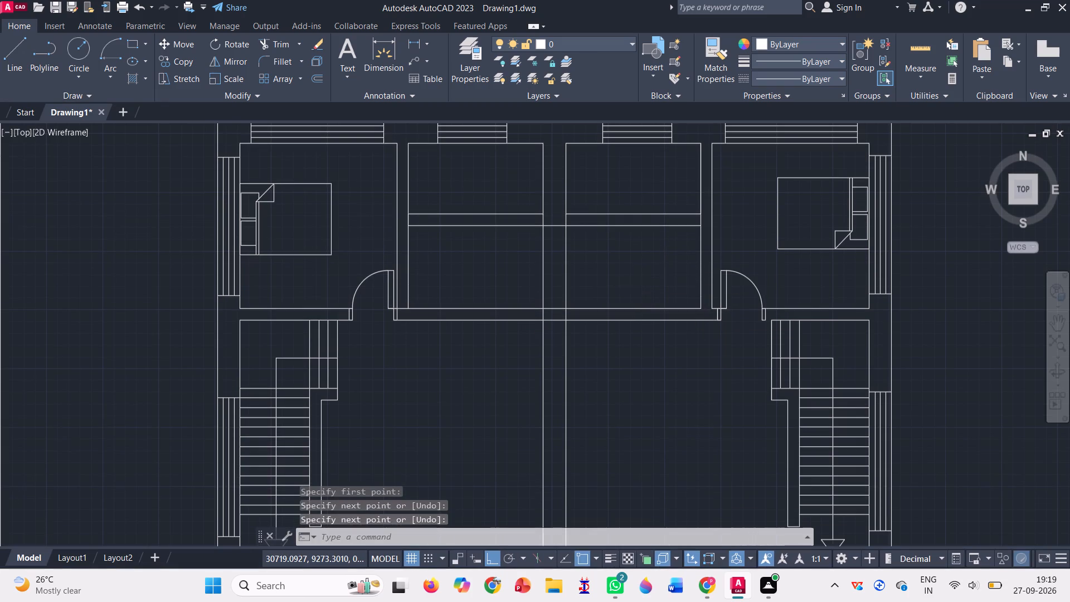
Trim the lower partition line and both new horizontal wall lines between the two central wall lines.
click(272, 47)
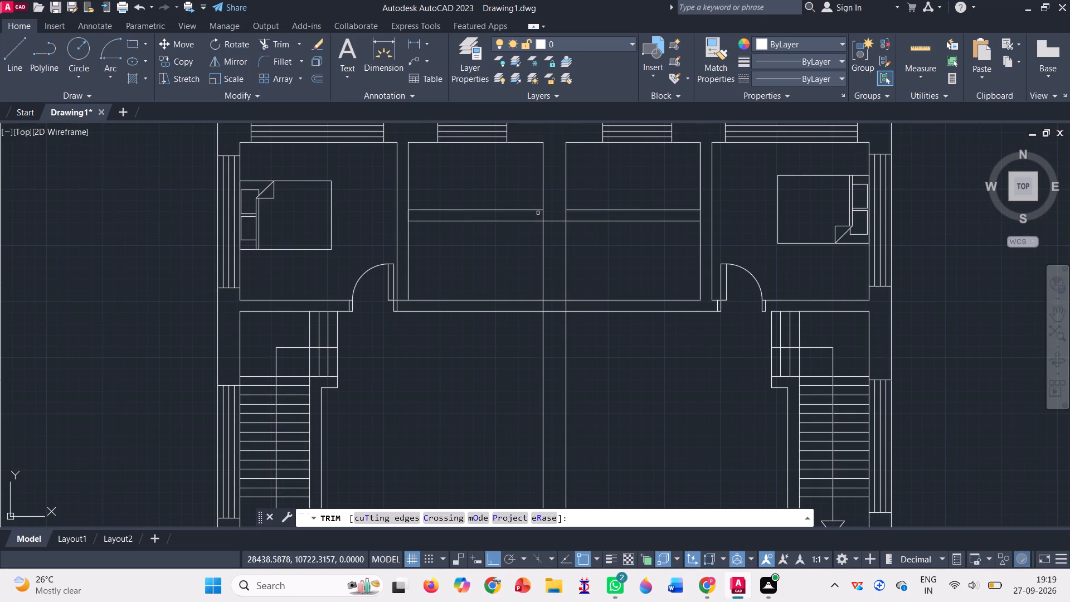
drag(556, 203, 554, 237)
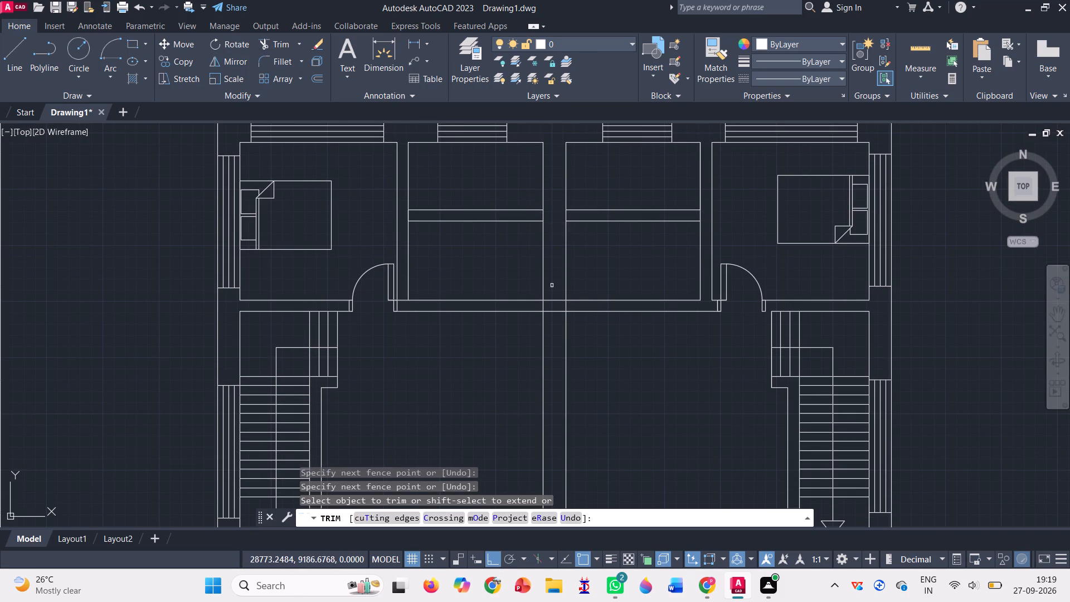
drag(552, 285, 553, 331)
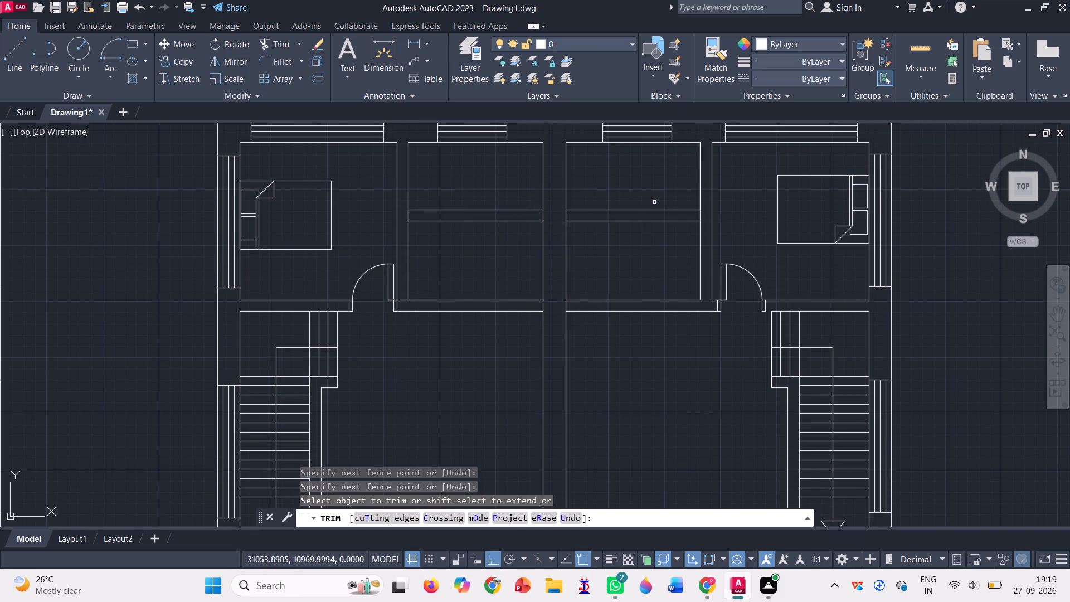
key(Return)
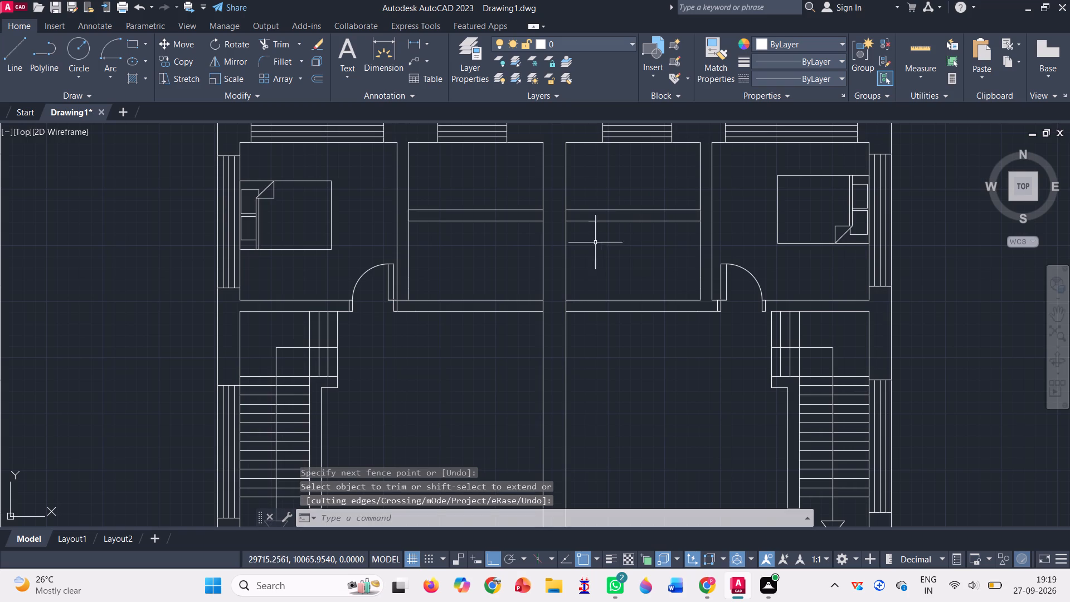
Copy the left bedroom's door and both jambs to the right inner room's partition, aligning the lower hinge-side corner with its right end, with Ortho off.
click(20, 54)
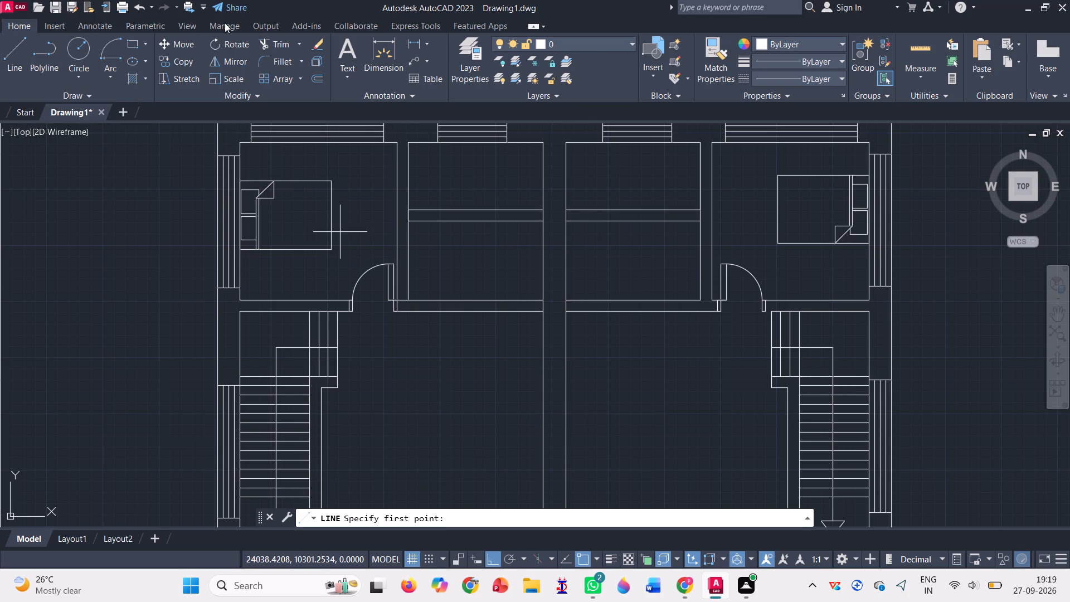
click(184, 61)
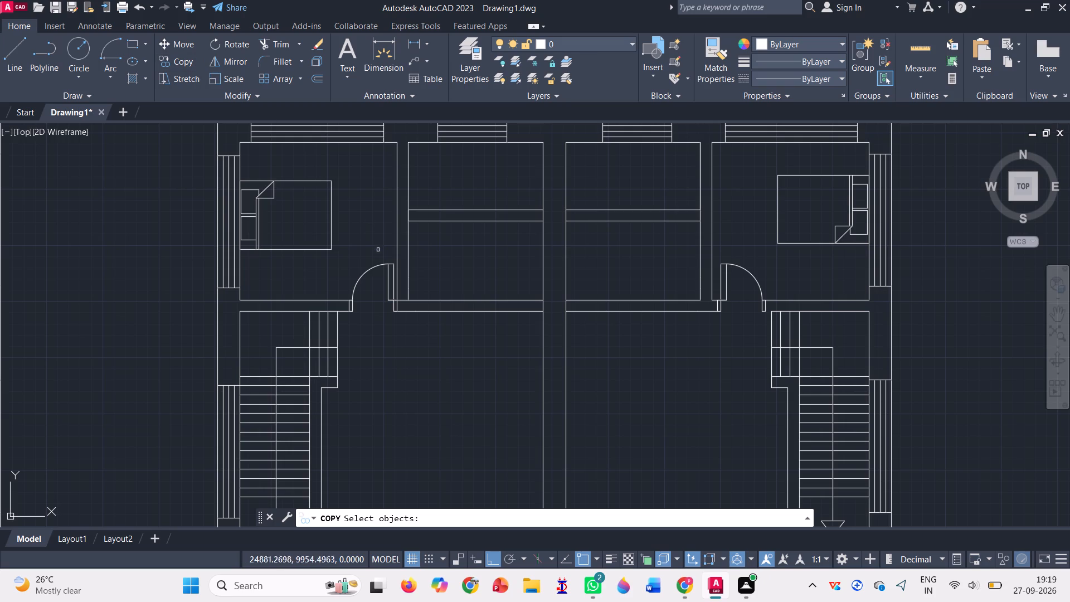
scroll(382, 288, up, 2)
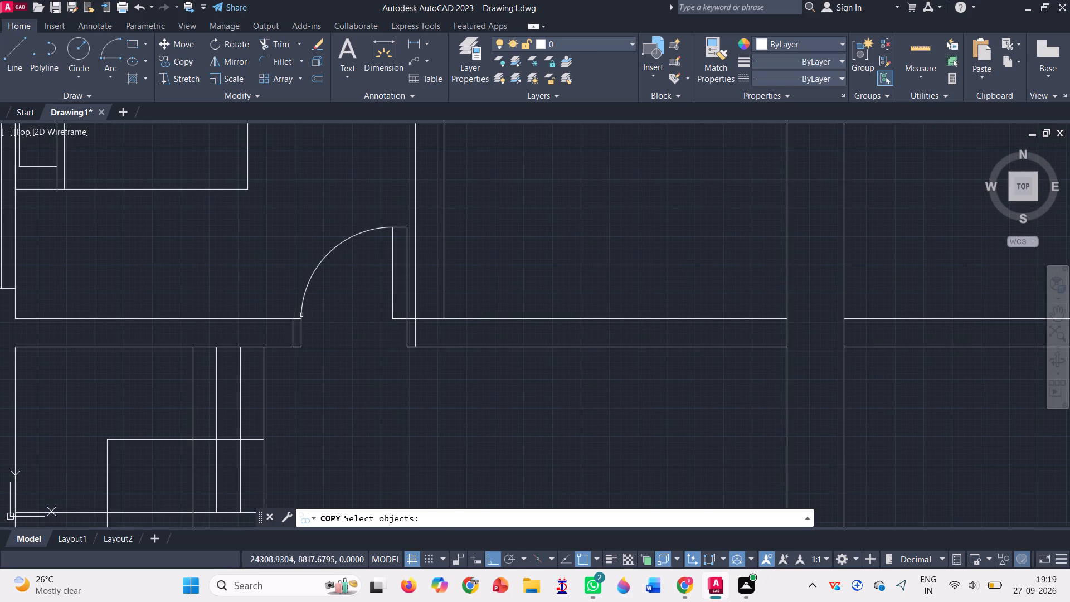
drag(288, 301, 296, 377)
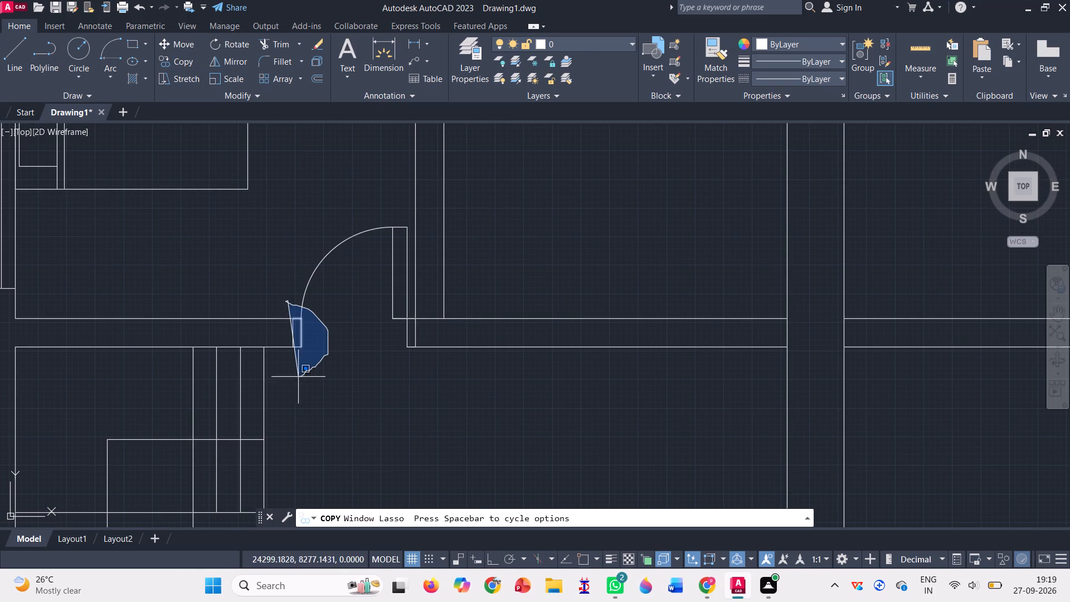
drag(296, 377, 295, 379)
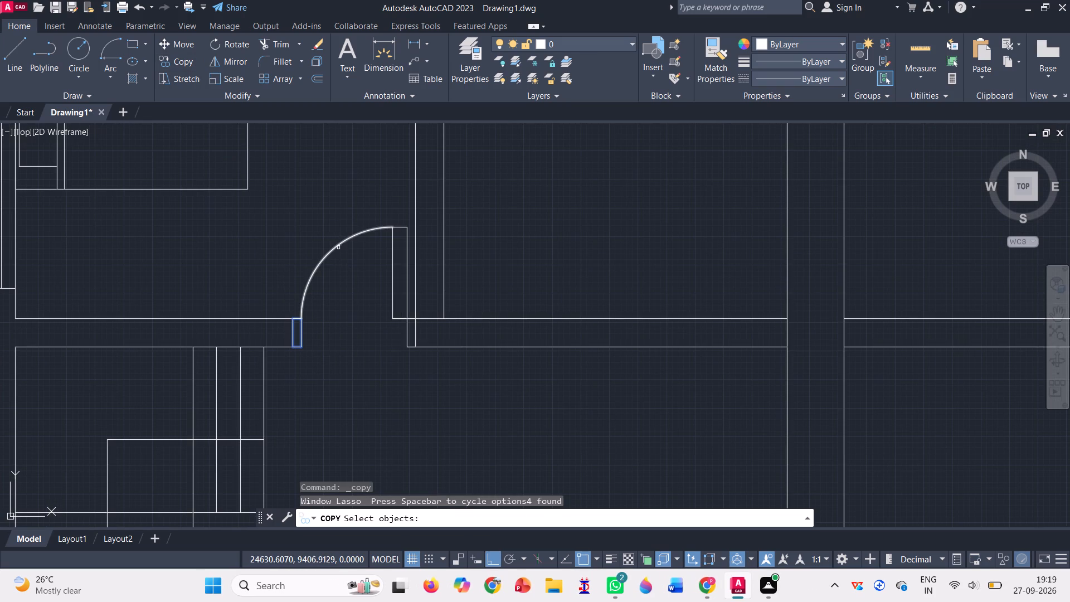
click(338, 247)
click(396, 226)
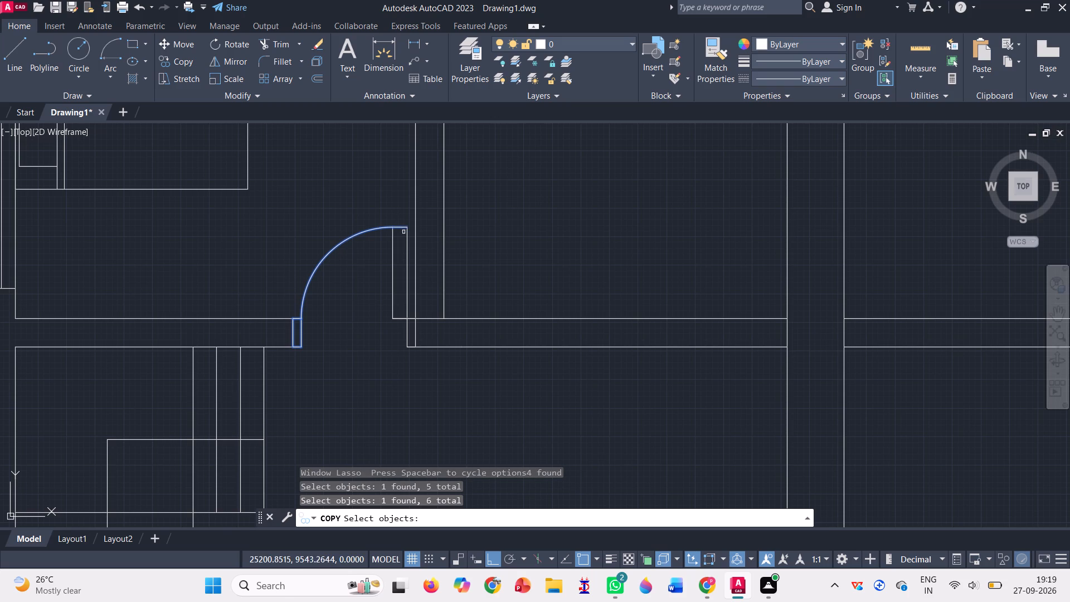
click(407, 267)
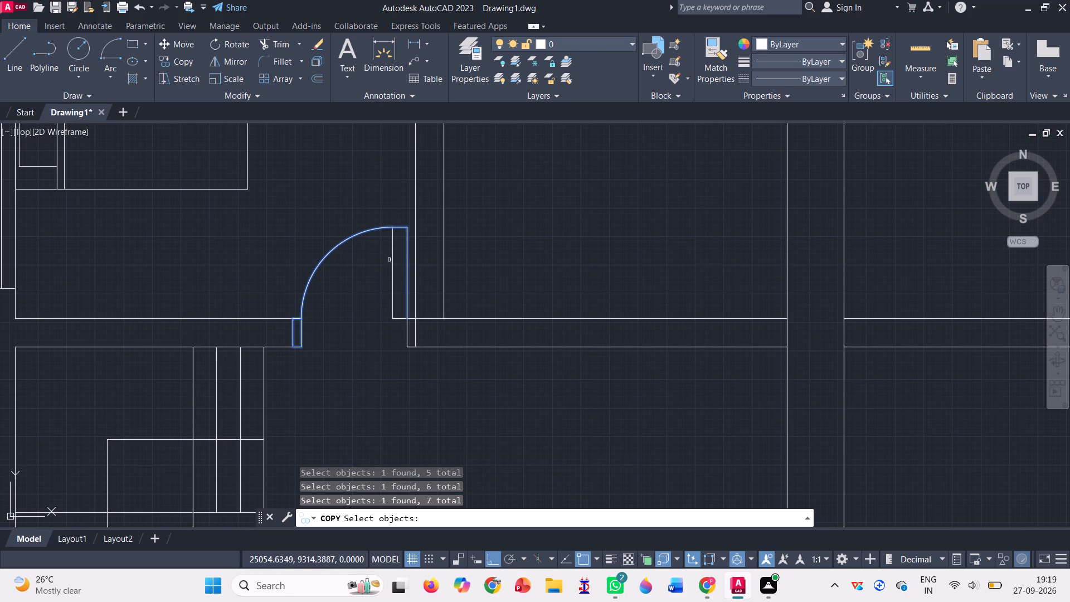
click(393, 261)
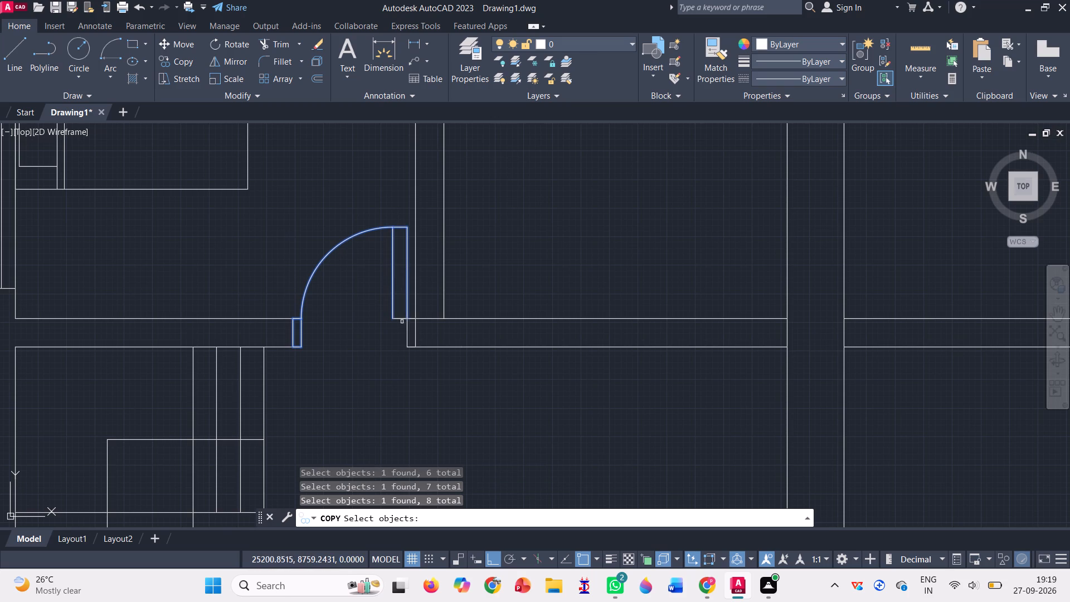
click(401, 317)
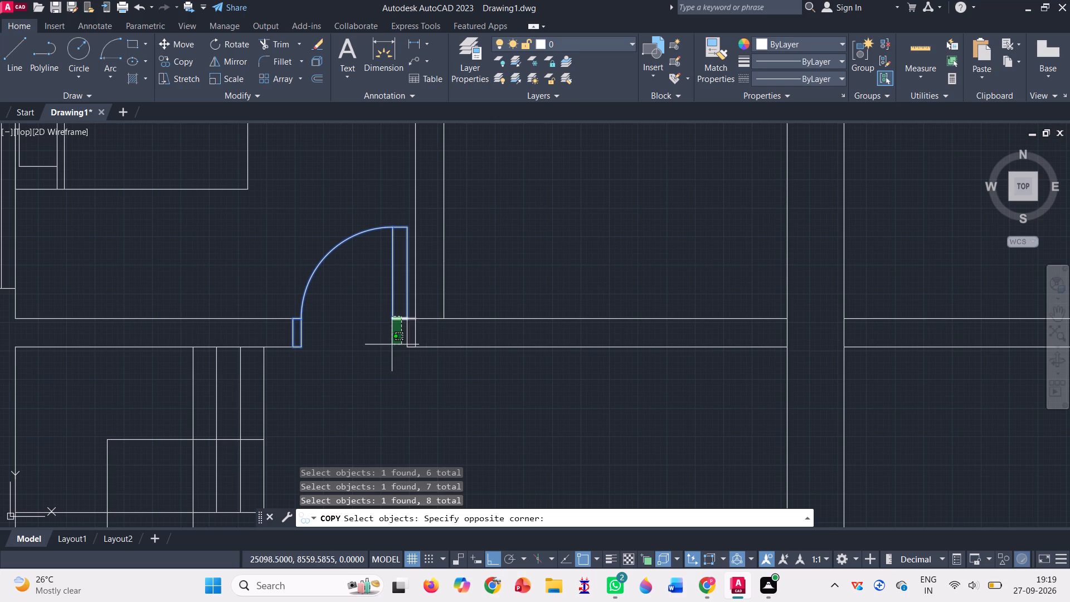
click(390, 344)
scroll(416, 324, up, 2)
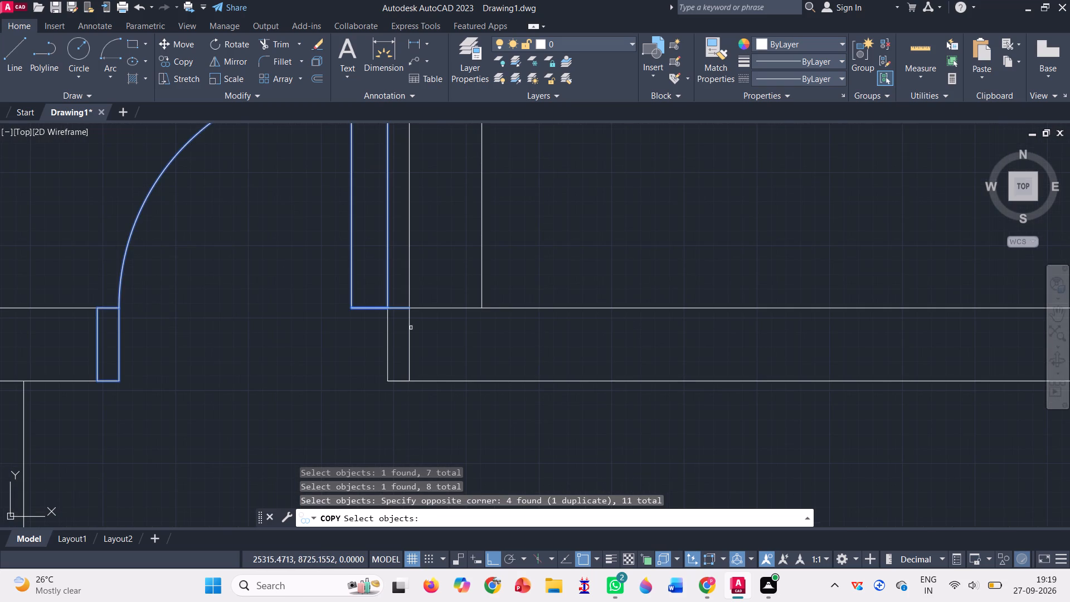
click(410, 329)
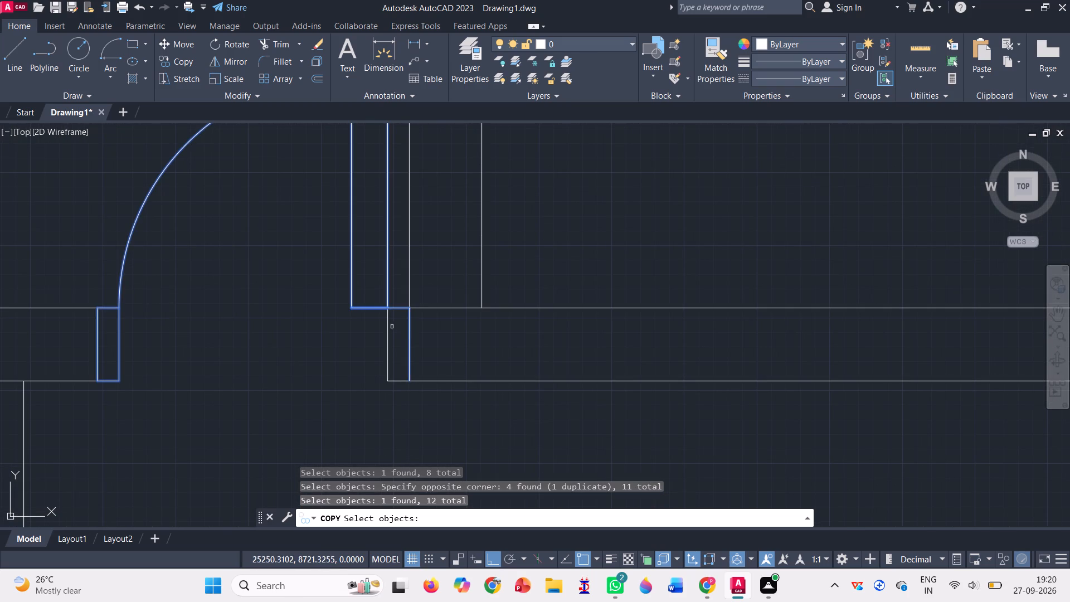
click(388, 326)
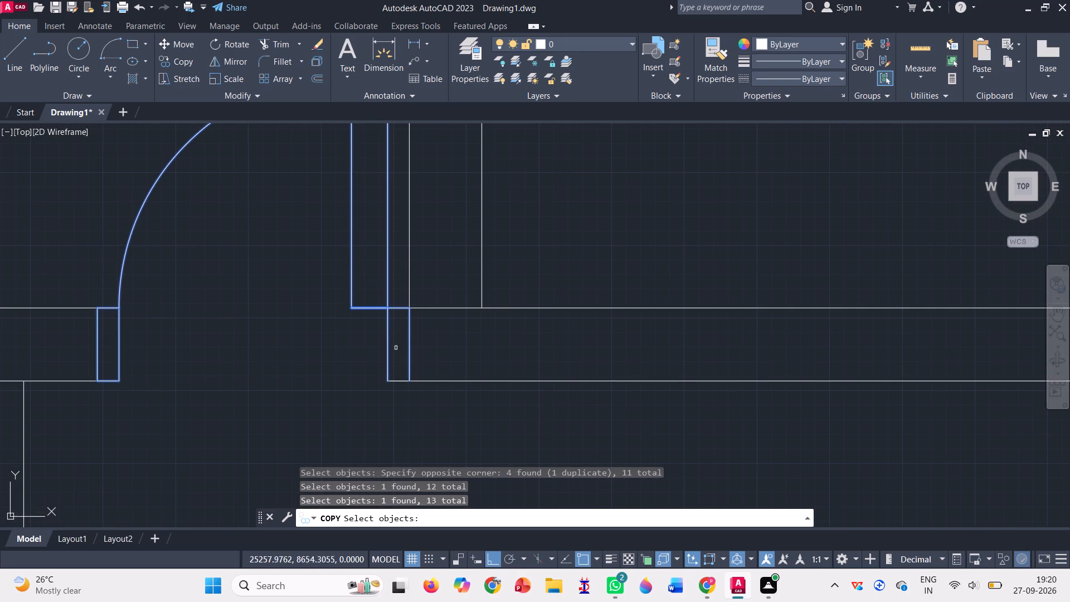
click(395, 382)
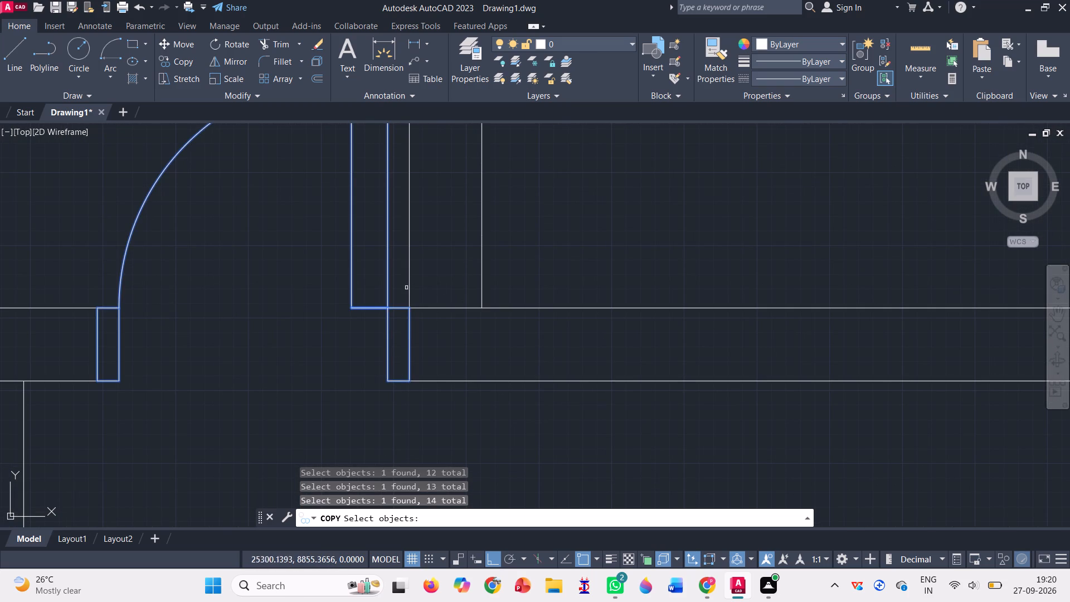
key(Return)
scroll(357, 349, down, 1)
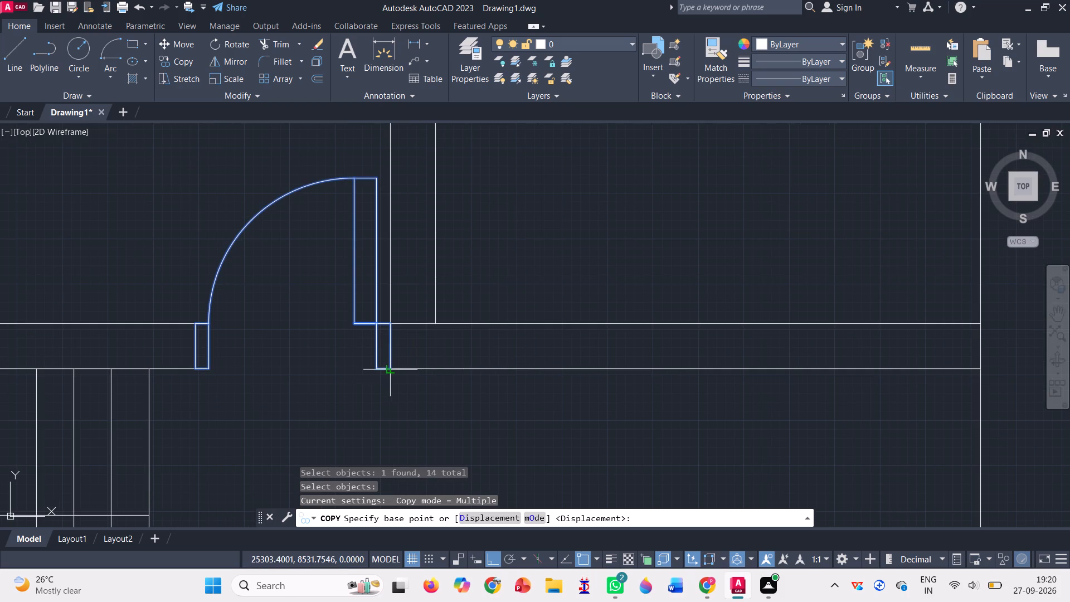
scroll(398, 355, down, 1)
click(394, 366)
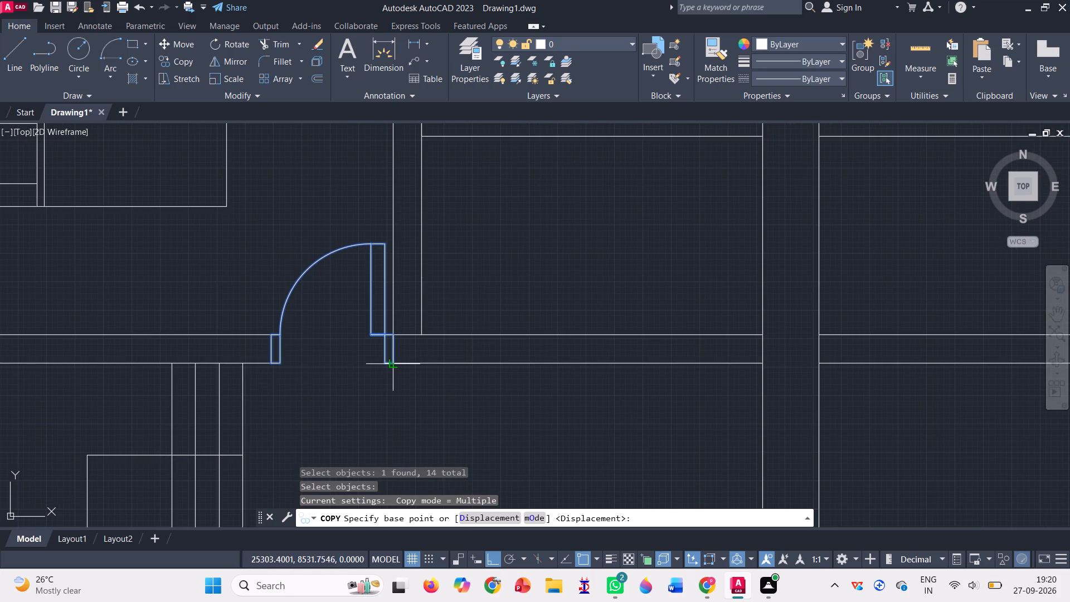
scroll(381, 342, down, 1)
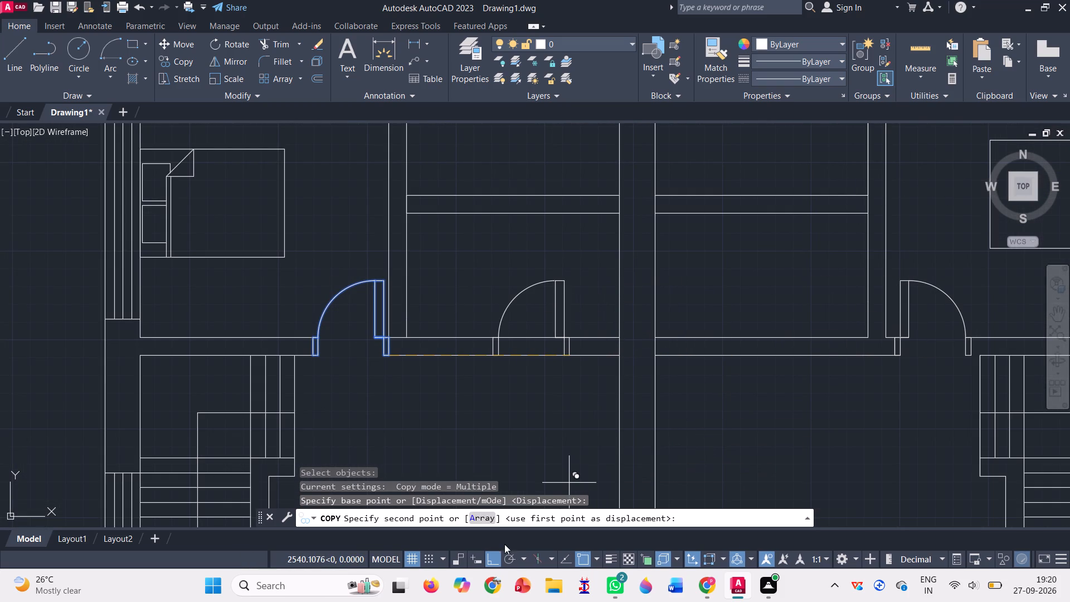
click(493, 554)
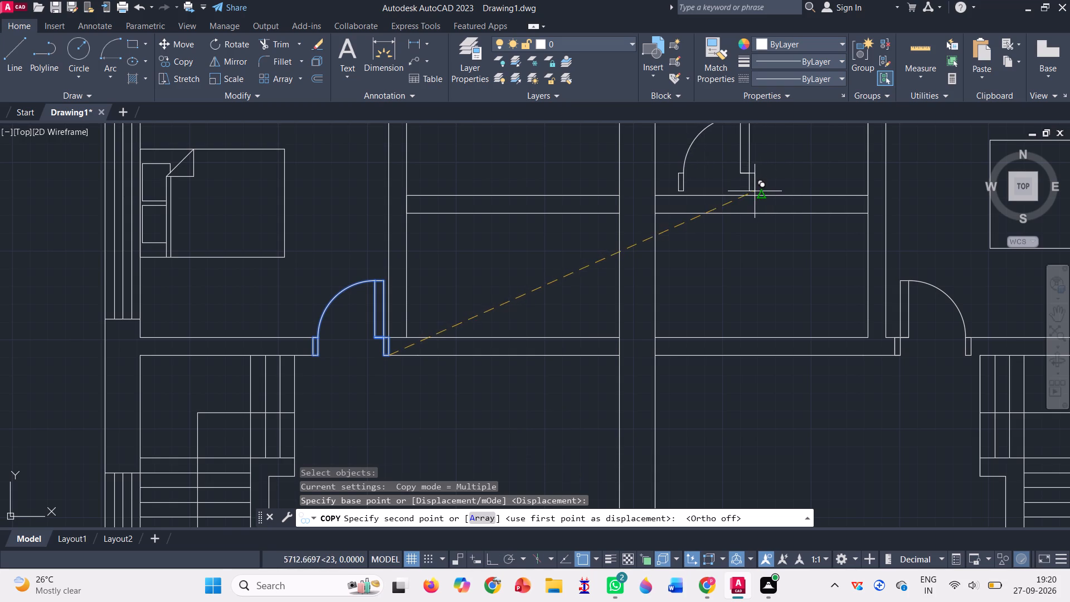
scroll(735, 273, down, 3)
scroll(760, 247, up, 1)
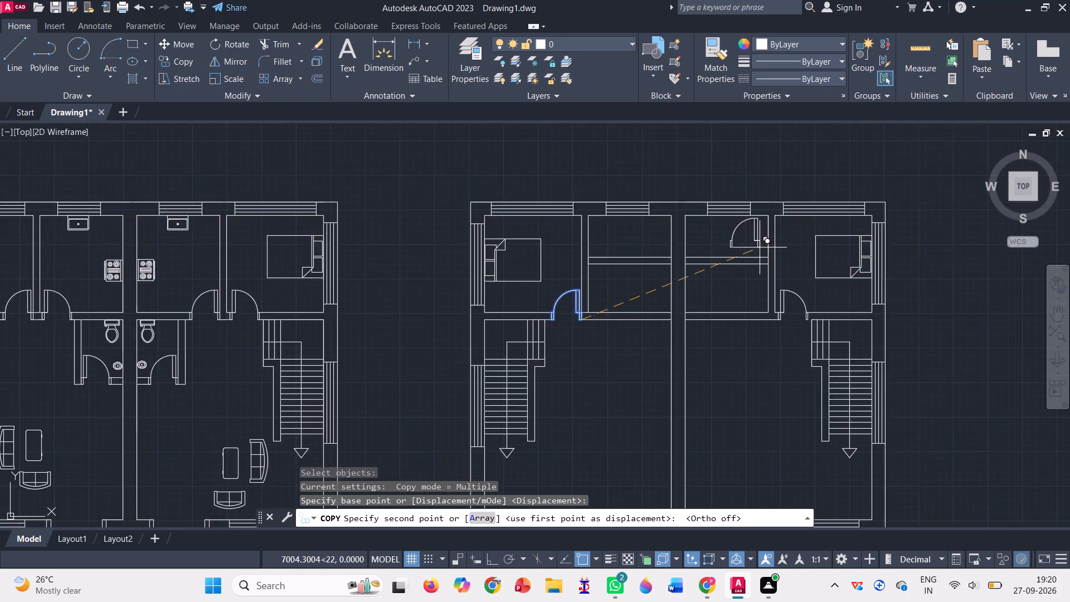
scroll(760, 247, up, 4)
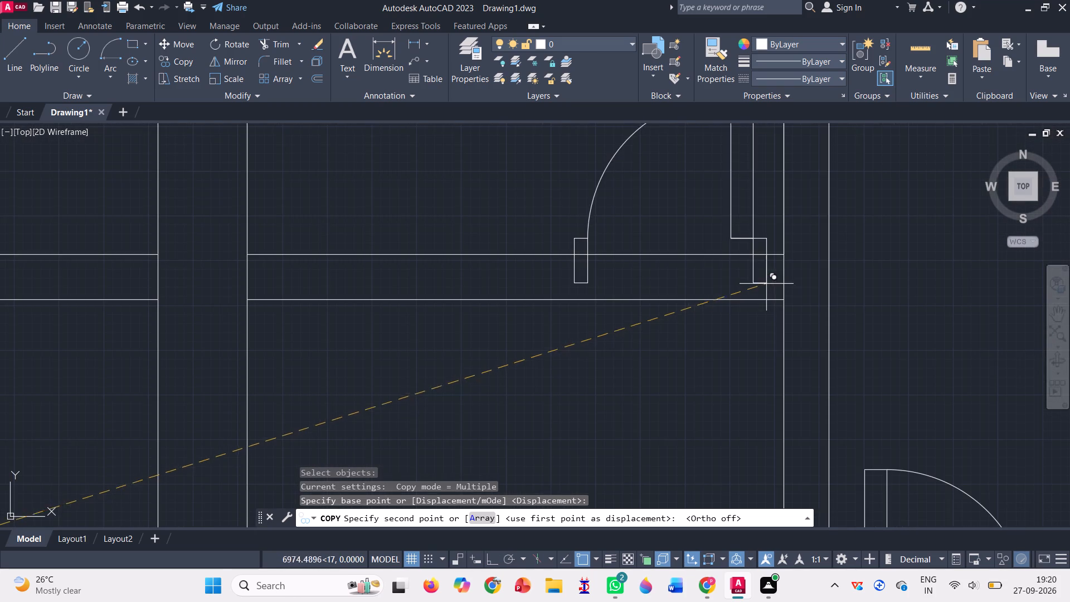
click(785, 300)
scroll(775, 275, down, 3)
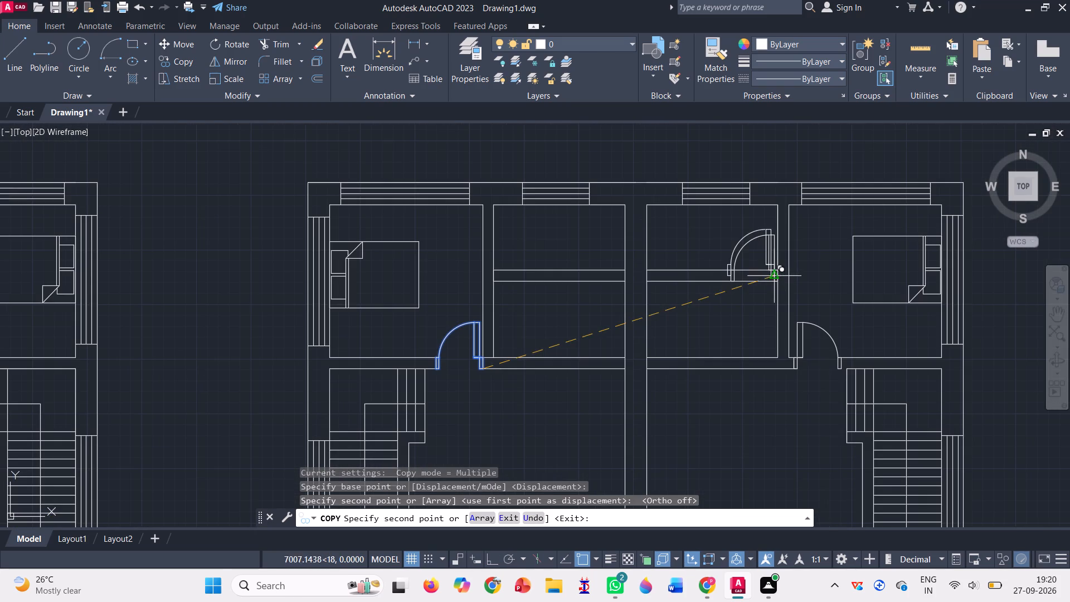
key(Escape)
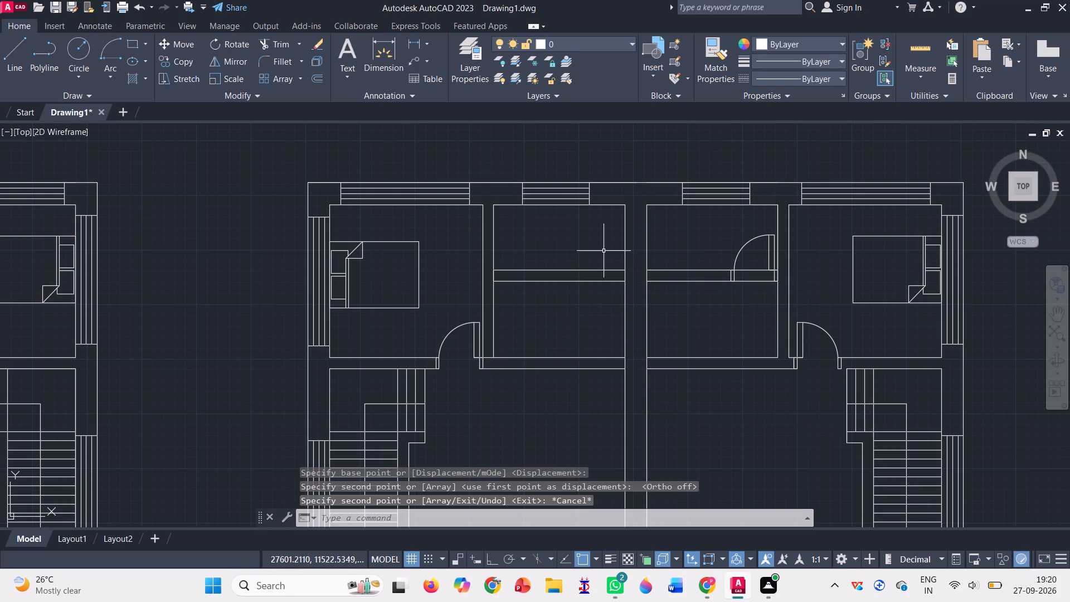
Copy the right bedroom's door and both jambs to the left inner room's partition, aligning the lower hinge-side corner with the lower partition line's left end.
scroll(823, 333, up, 3)
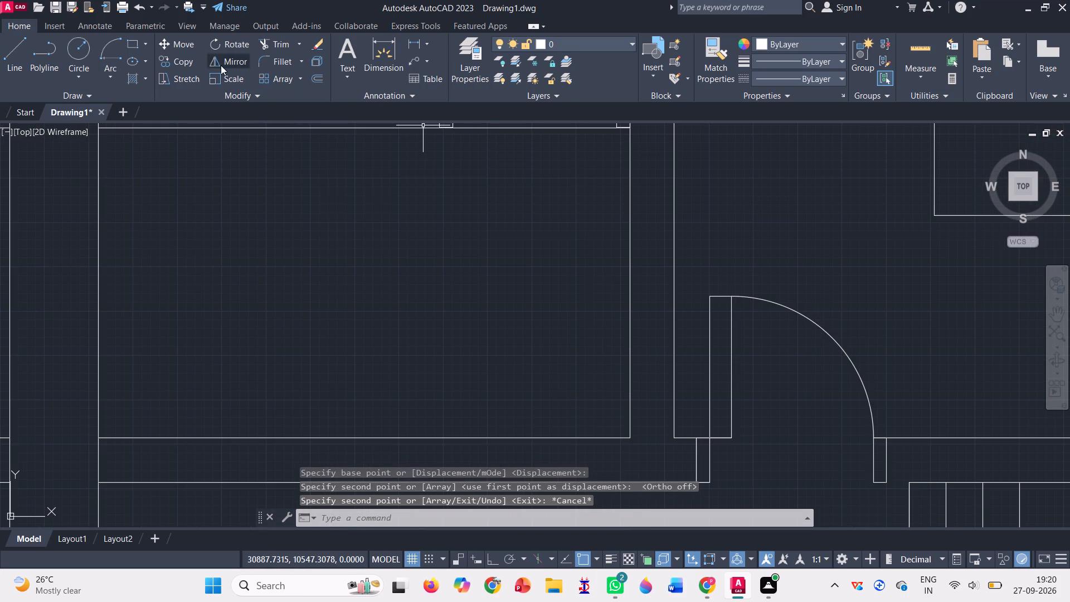
click(182, 60)
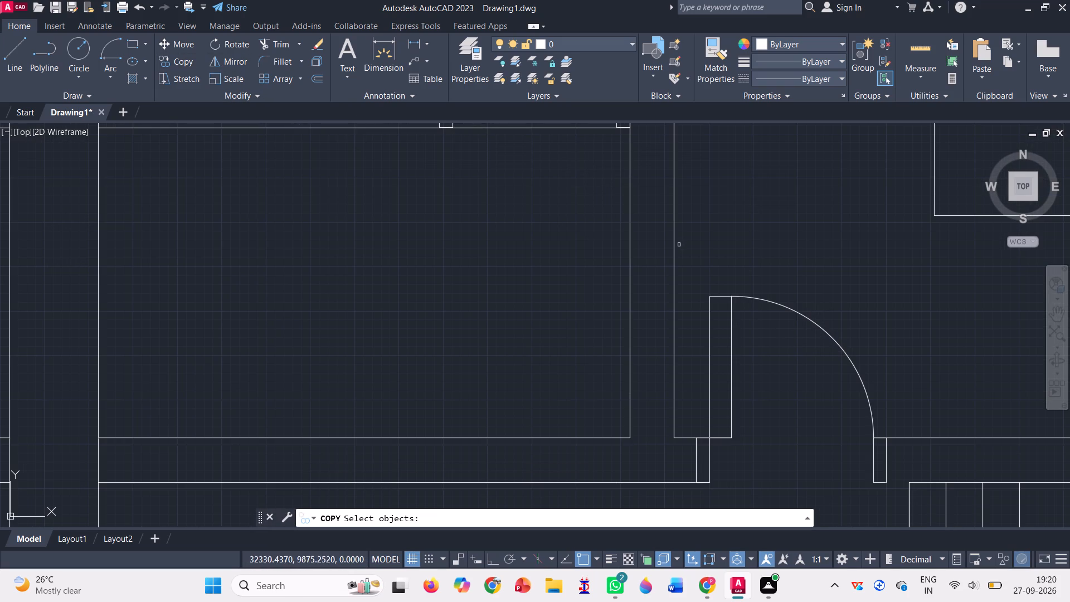
drag(692, 283, 852, 416)
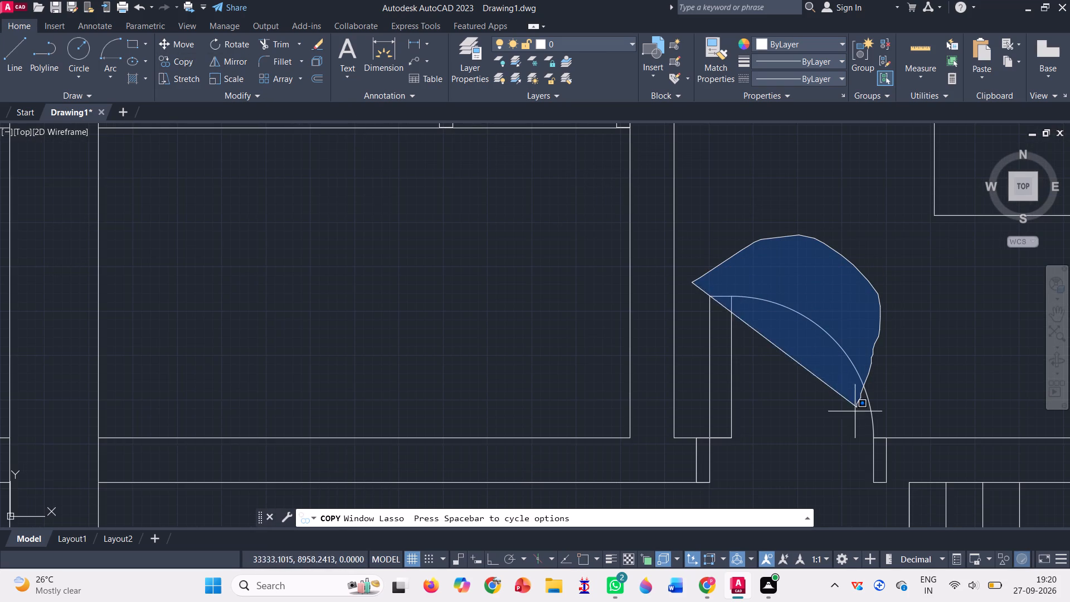
drag(852, 416, 709, 460)
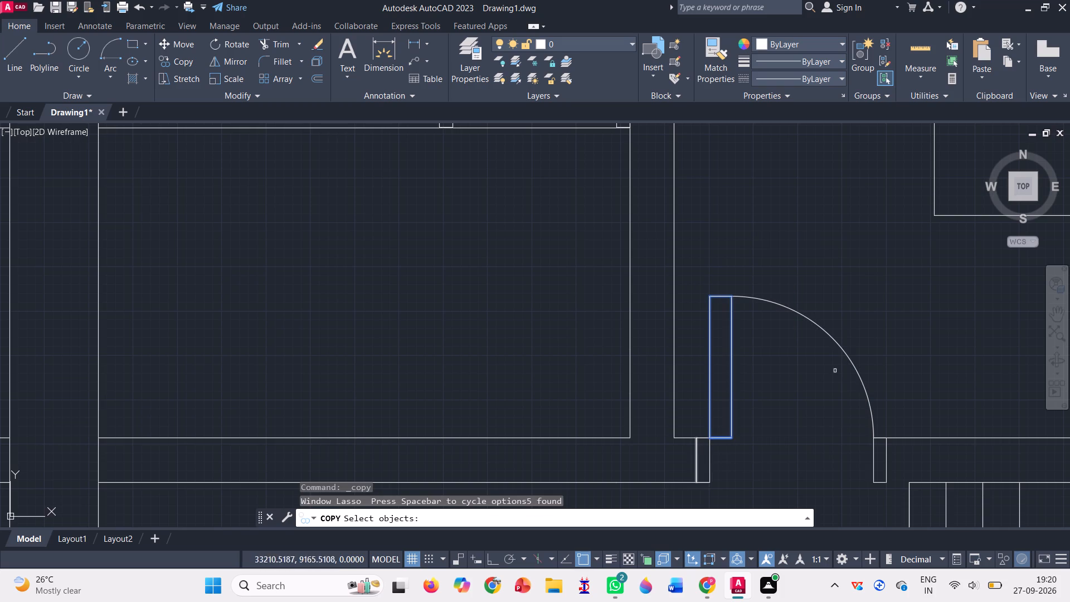
click(852, 360)
drag(859, 429, 896, 432)
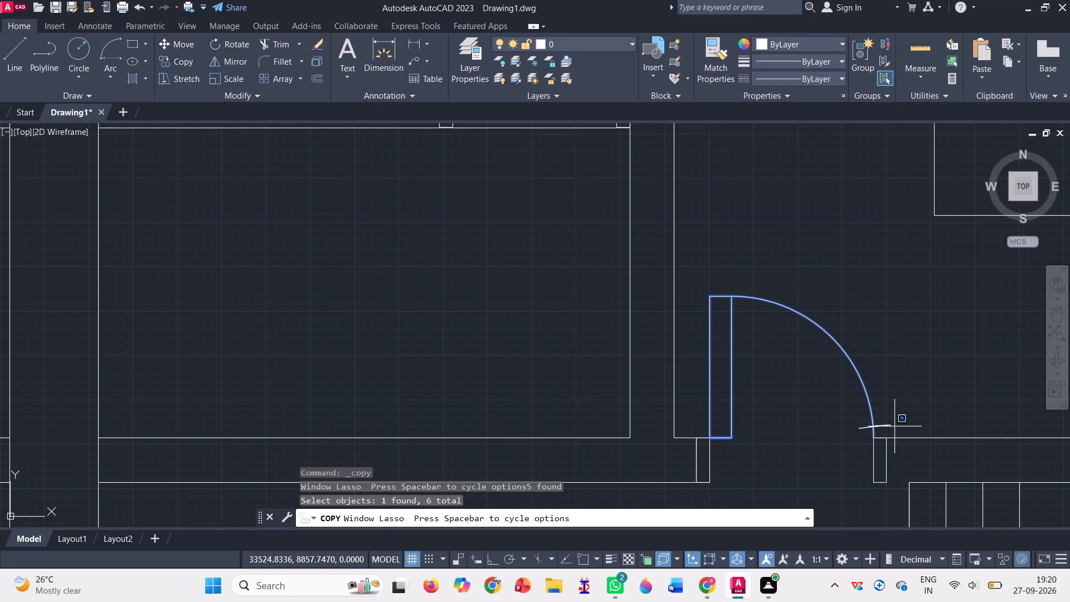
drag(896, 432, 860, 507)
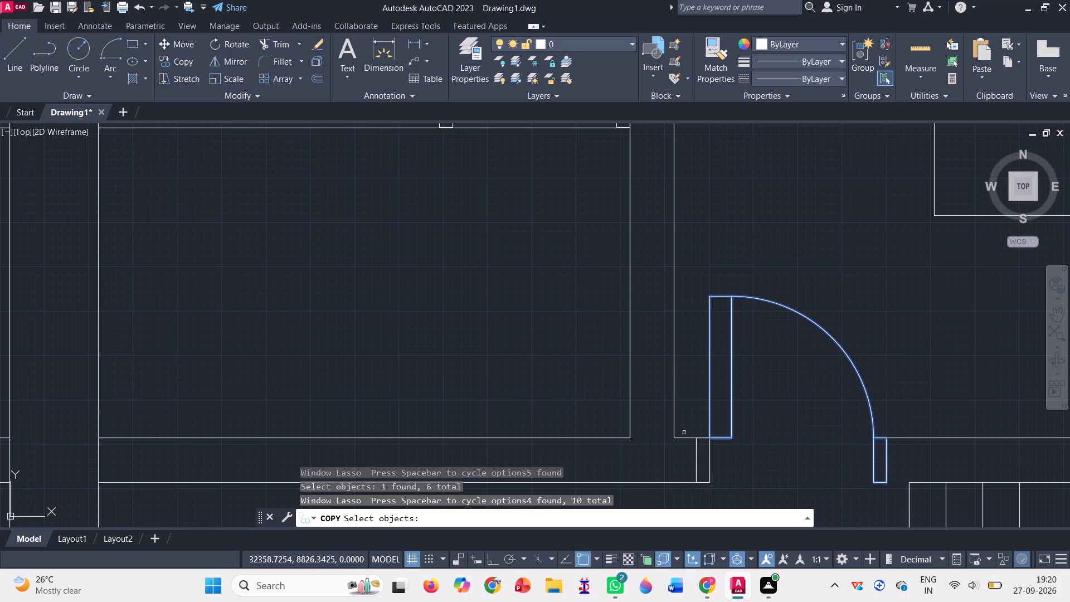
drag(686, 452, 717, 486)
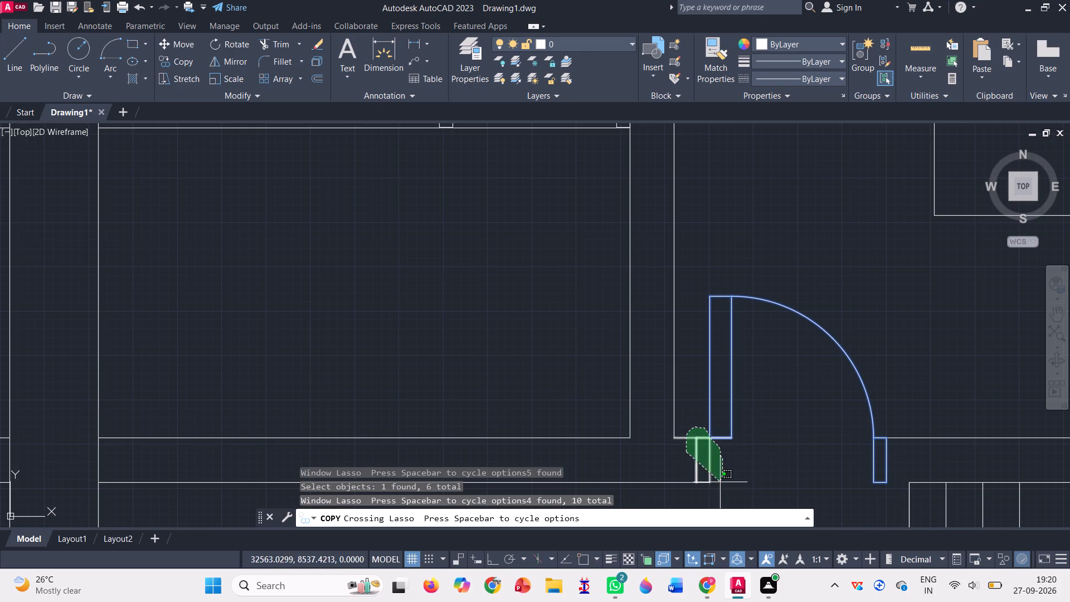
drag(717, 486, 684, 495)
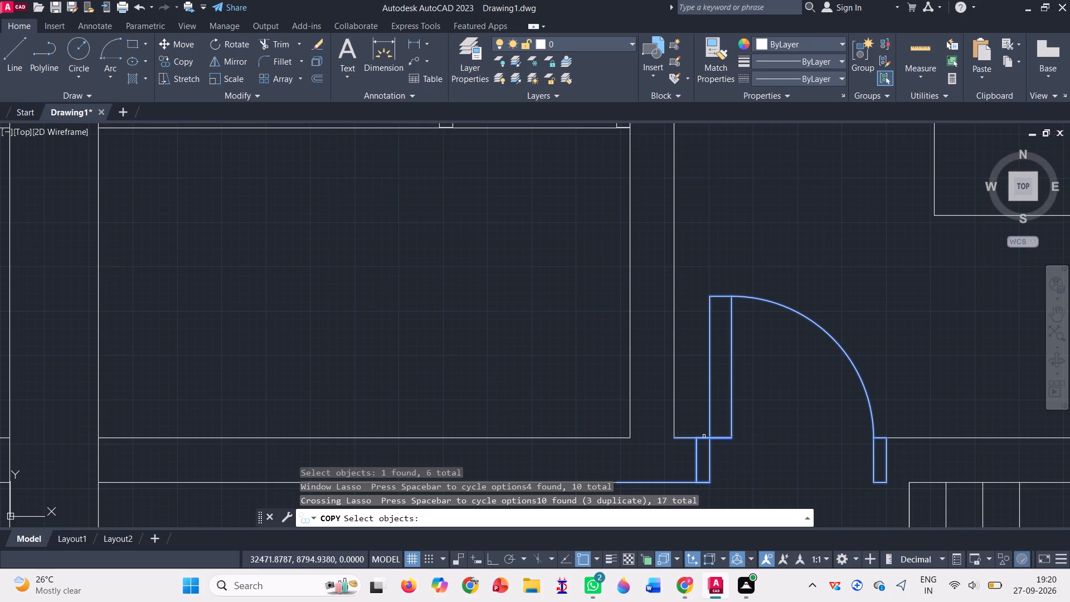
key(Return)
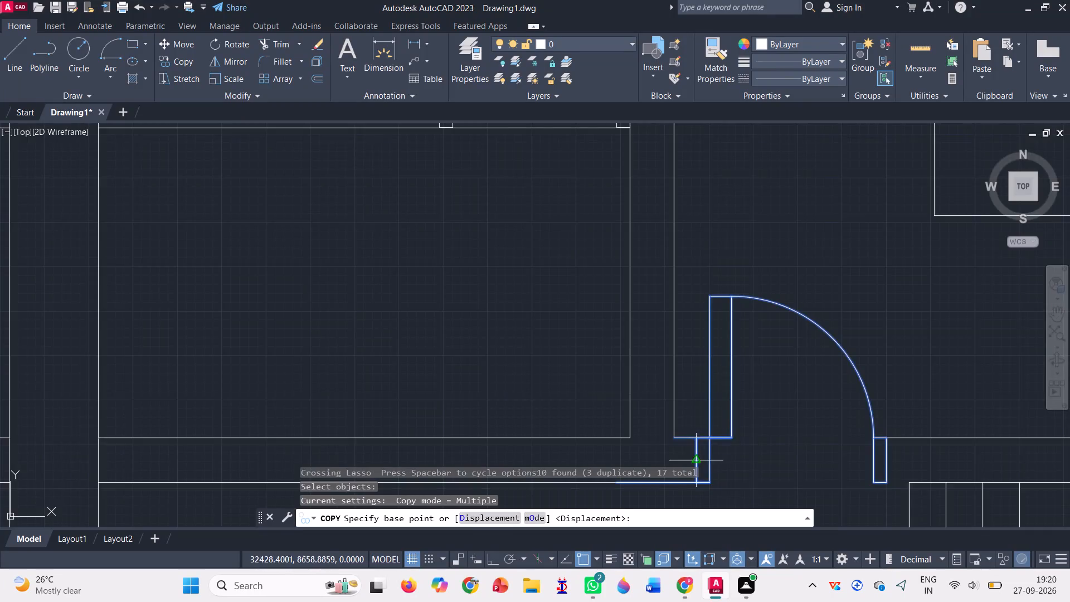
scroll(694, 425, down, 2)
scroll(697, 452, up, 3)
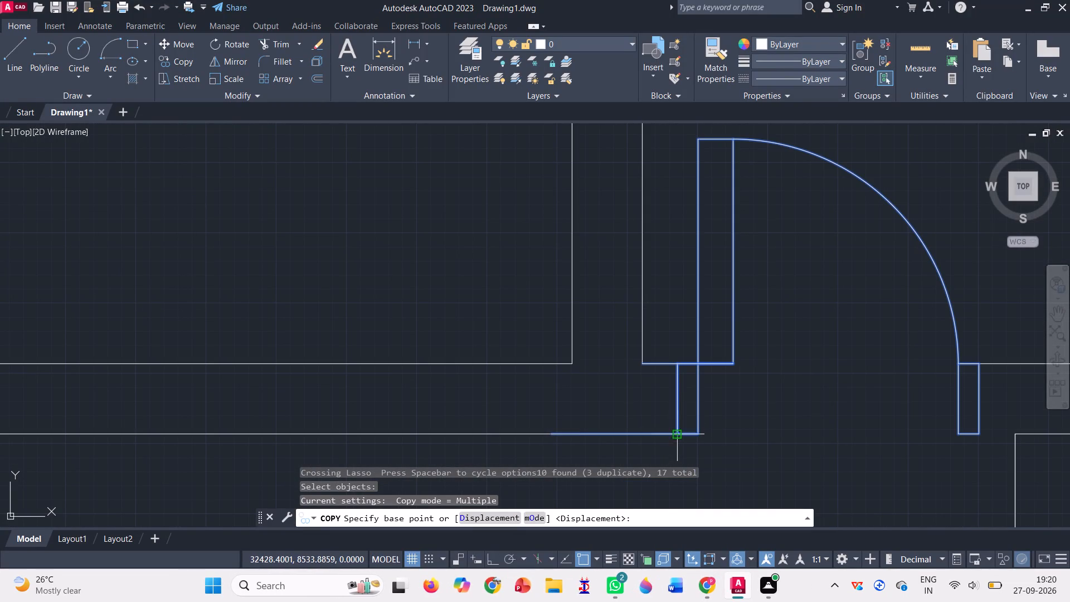
click(678, 436)
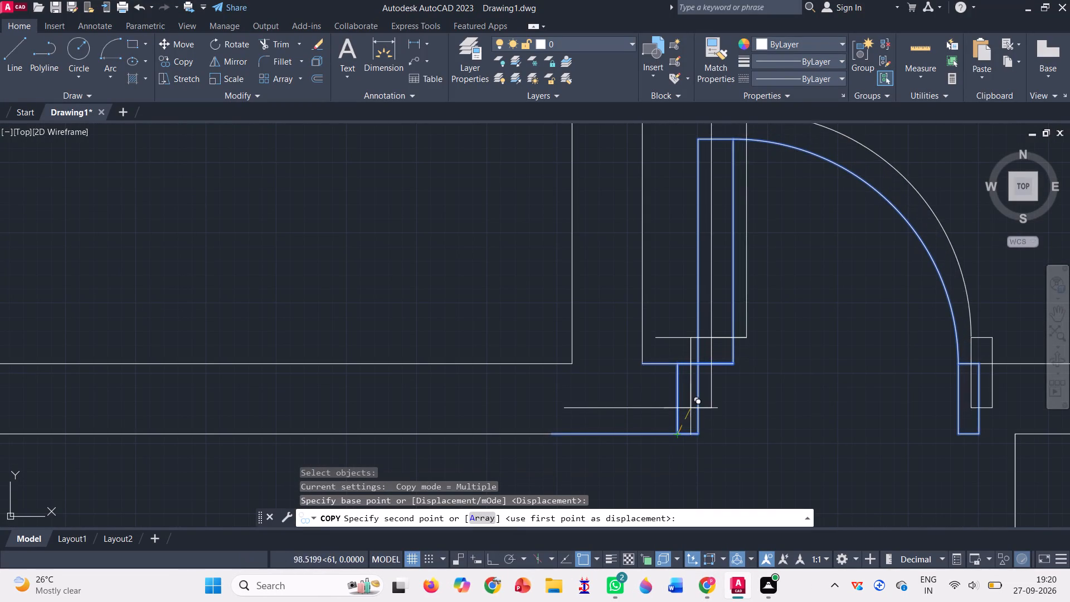
scroll(691, 403, down, 2)
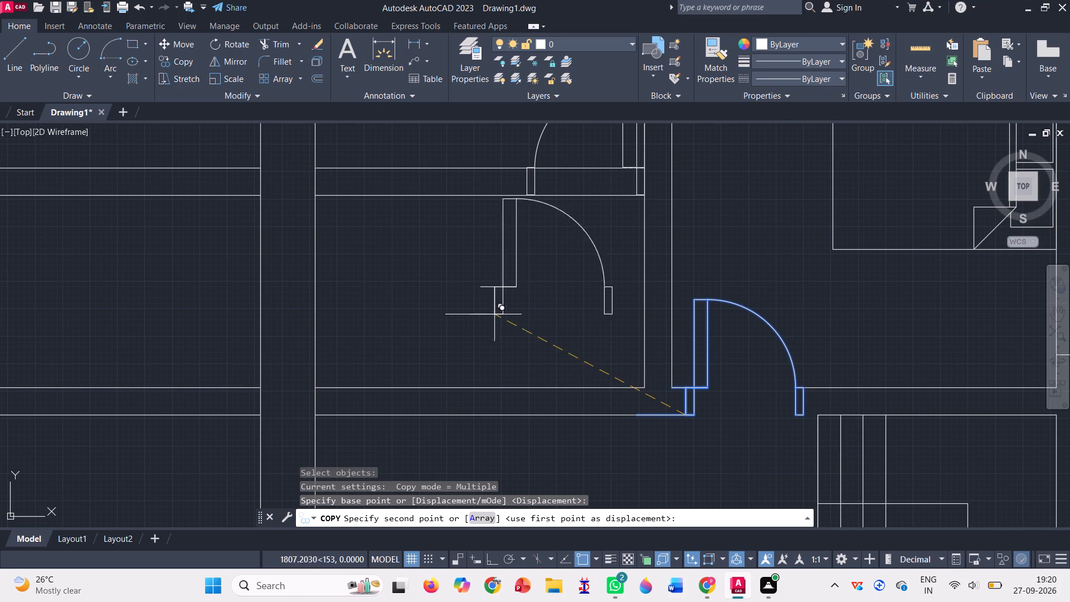
scroll(143, 159, down, 1)
scroll(218, 206, down, 1)
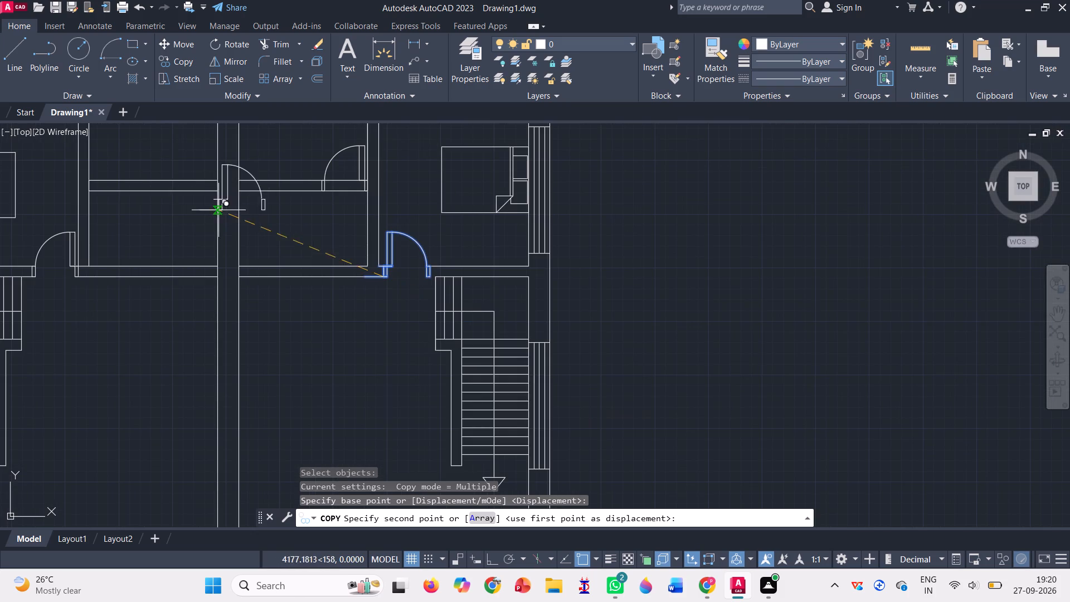
scroll(103, 187, up, 4)
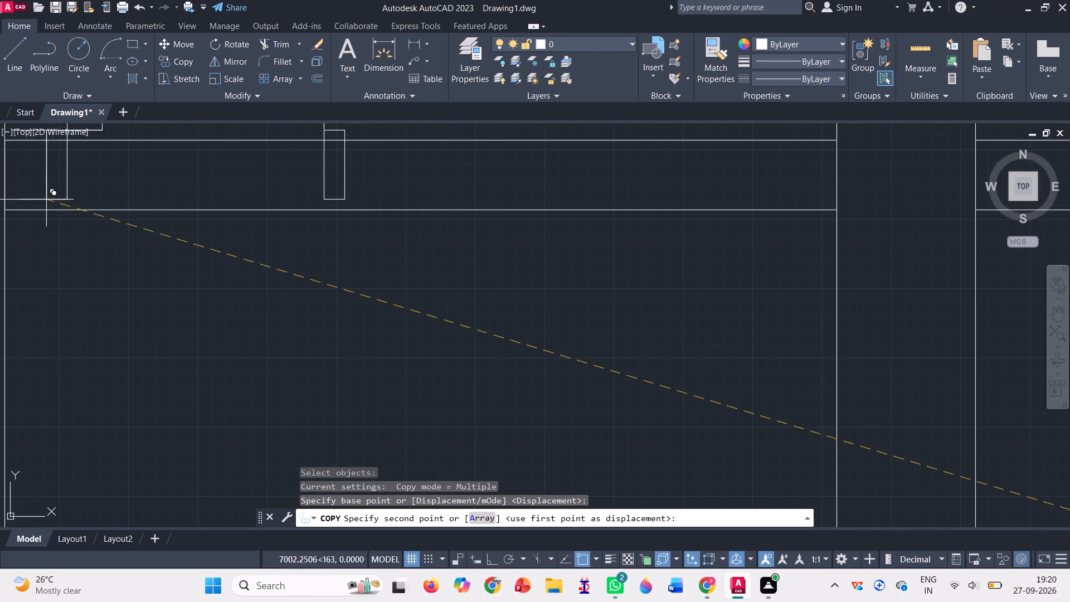
scroll(80, 210, down, 4)
scroll(153, 232, down, 1)
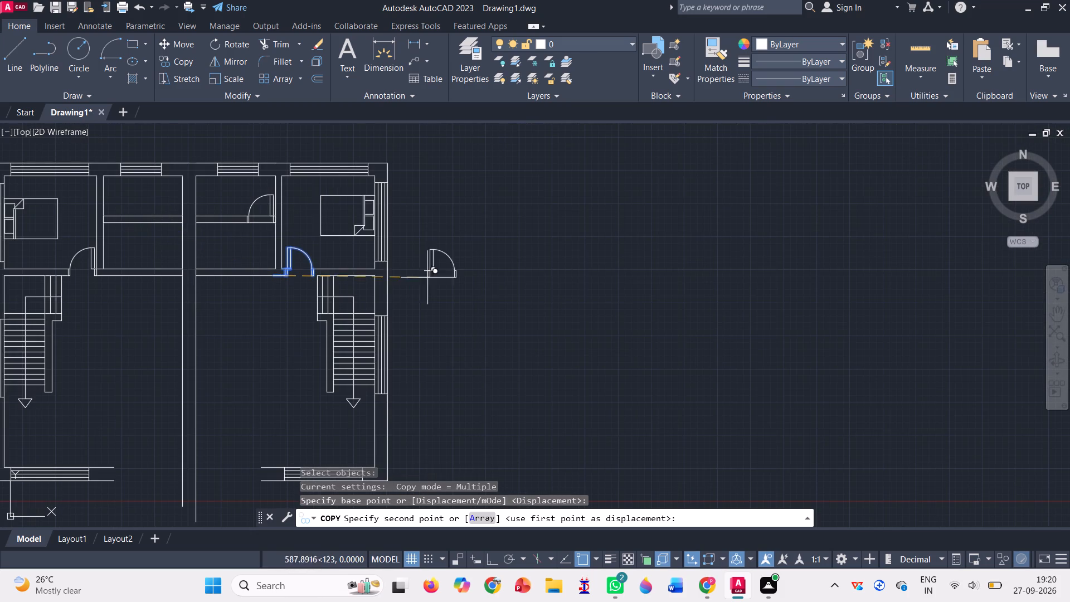
scroll(499, 284, down, 1)
scroll(256, 244, up, 3)
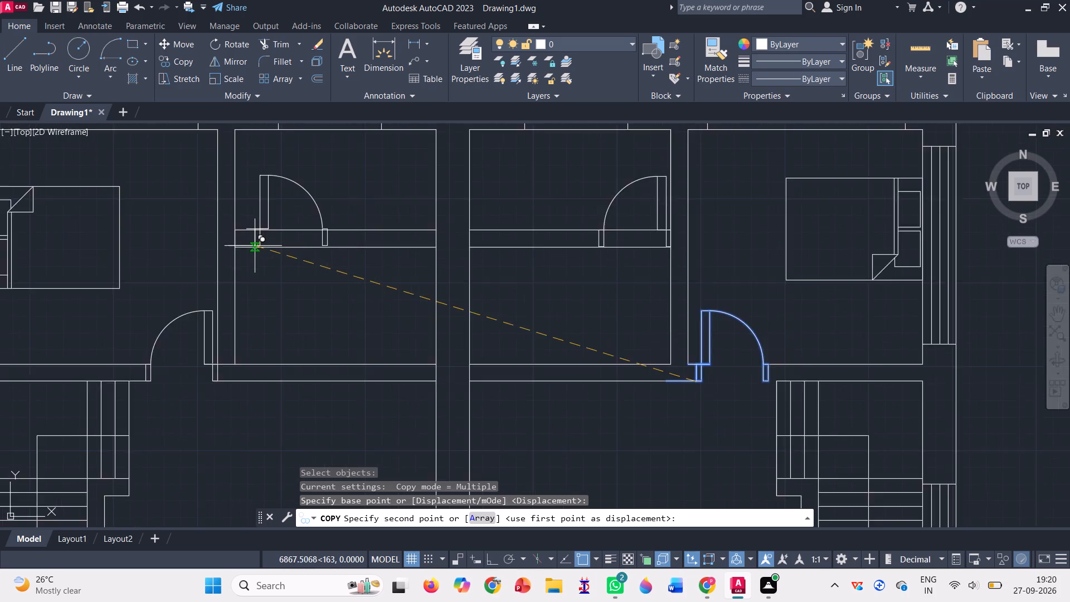
scroll(255, 246, up, 2)
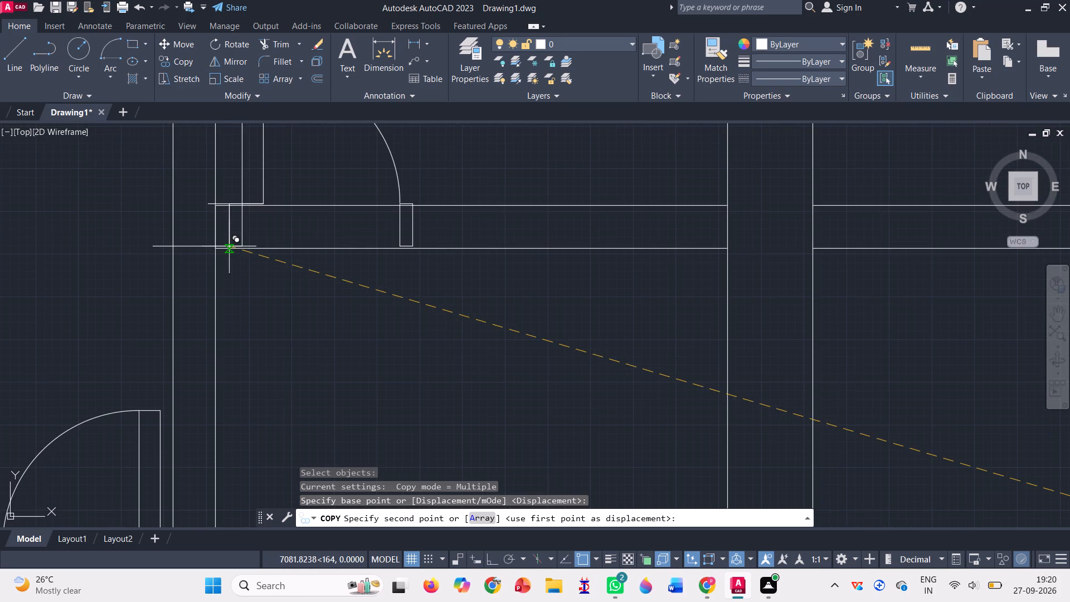
click(212, 244)
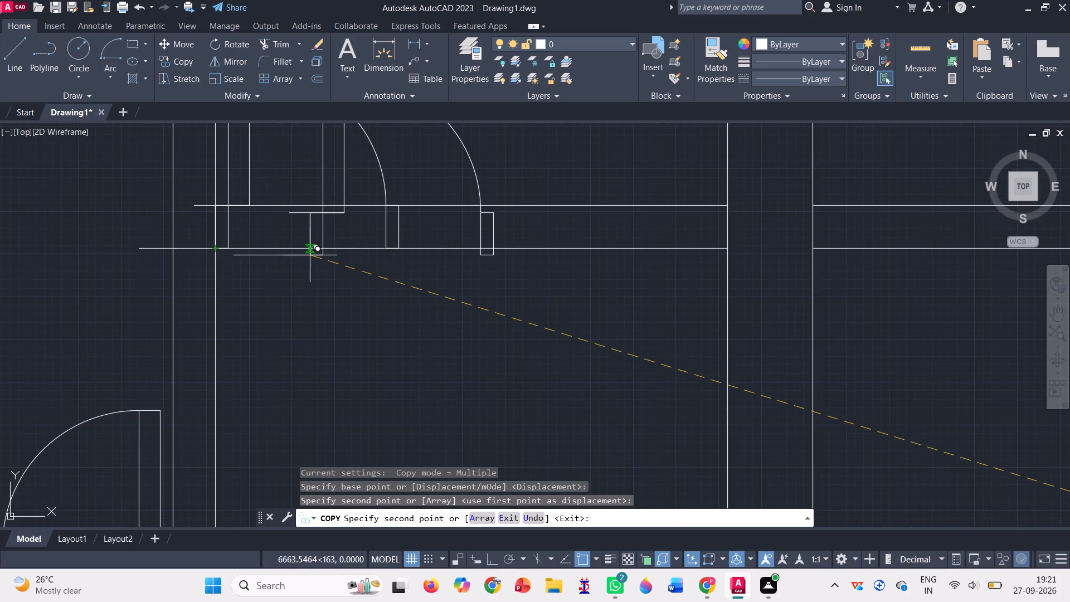
key(Escape)
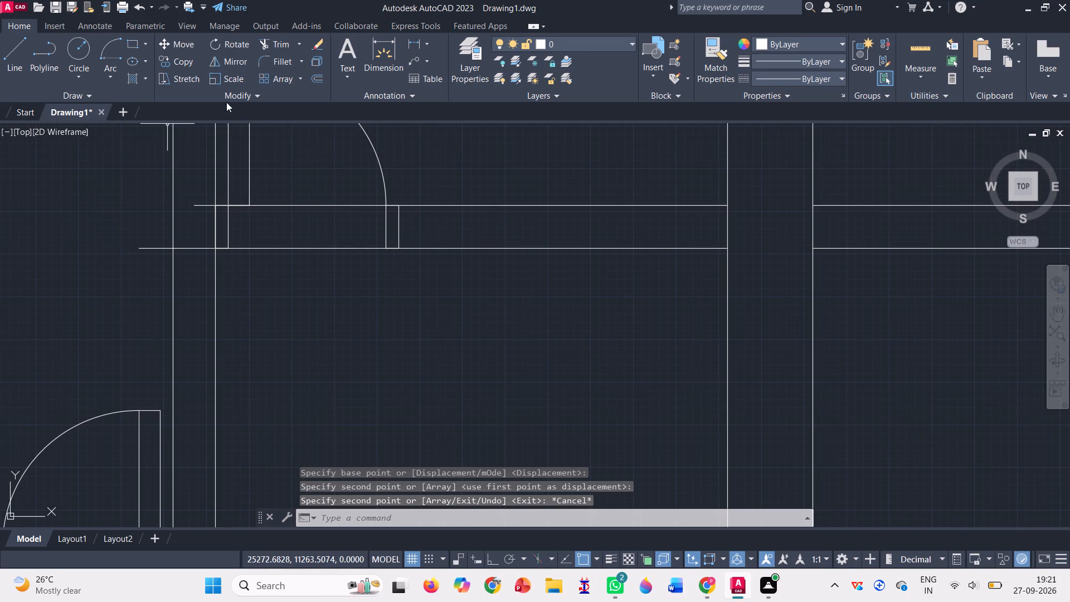
Trim the copied wall-line pieces that stick out past the left end of the left inner room's partition.
click(273, 46)
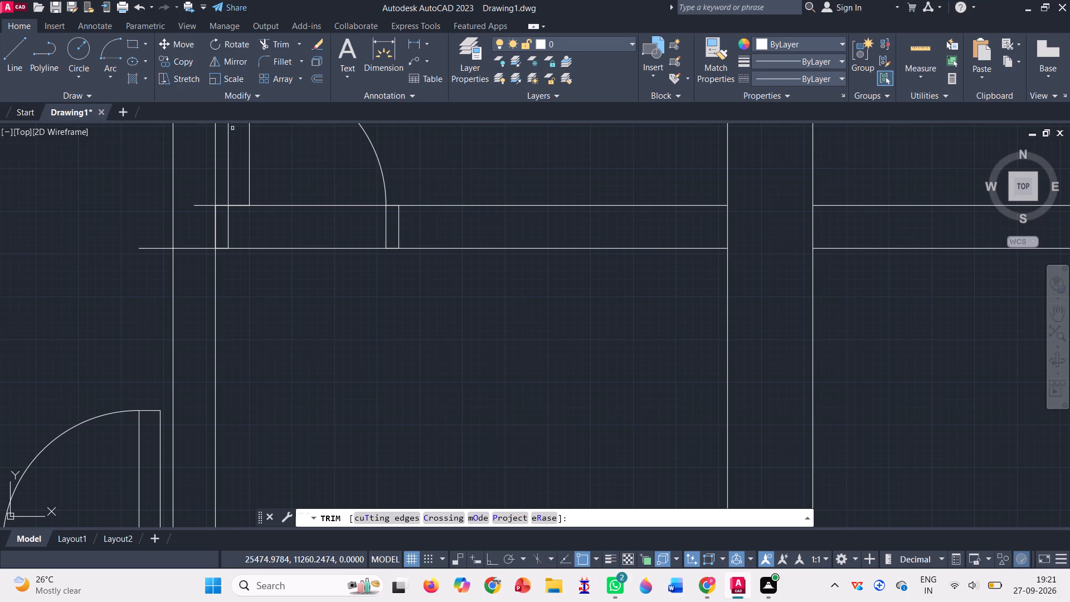
drag(201, 185, 194, 267)
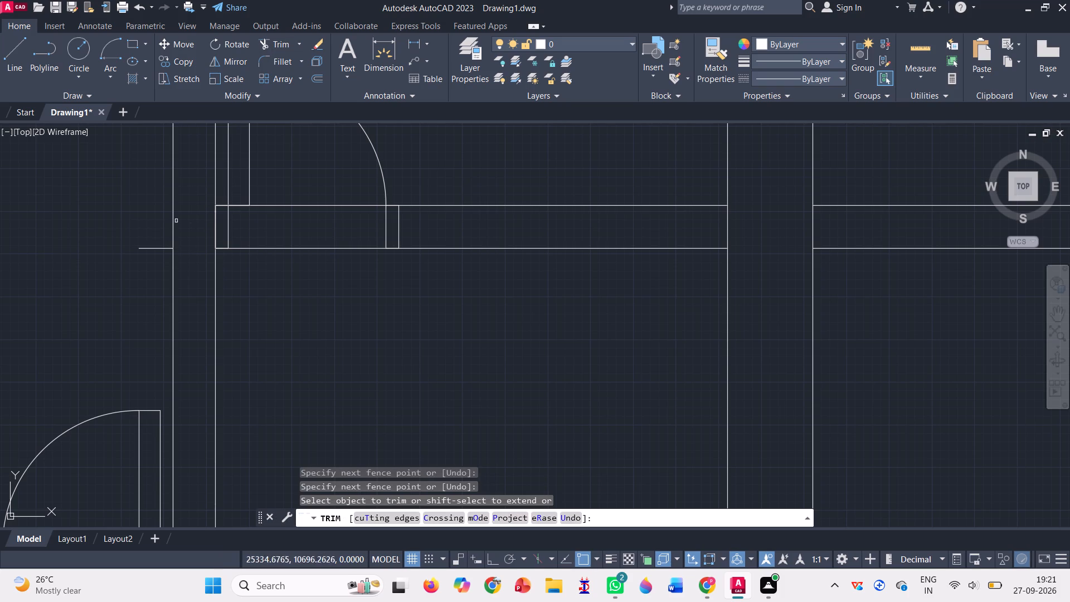
drag(150, 232, 151, 264)
Trim the partition lines across the door openings in the left and right inner rooms.
scroll(150, 261, down, 2)
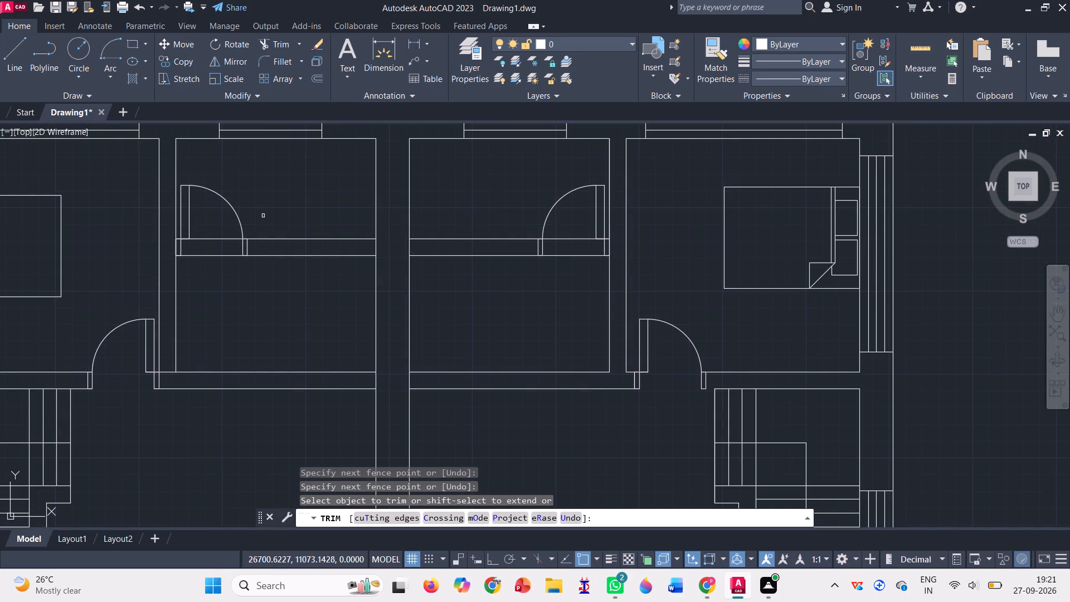
drag(211, 227, 211, 283)
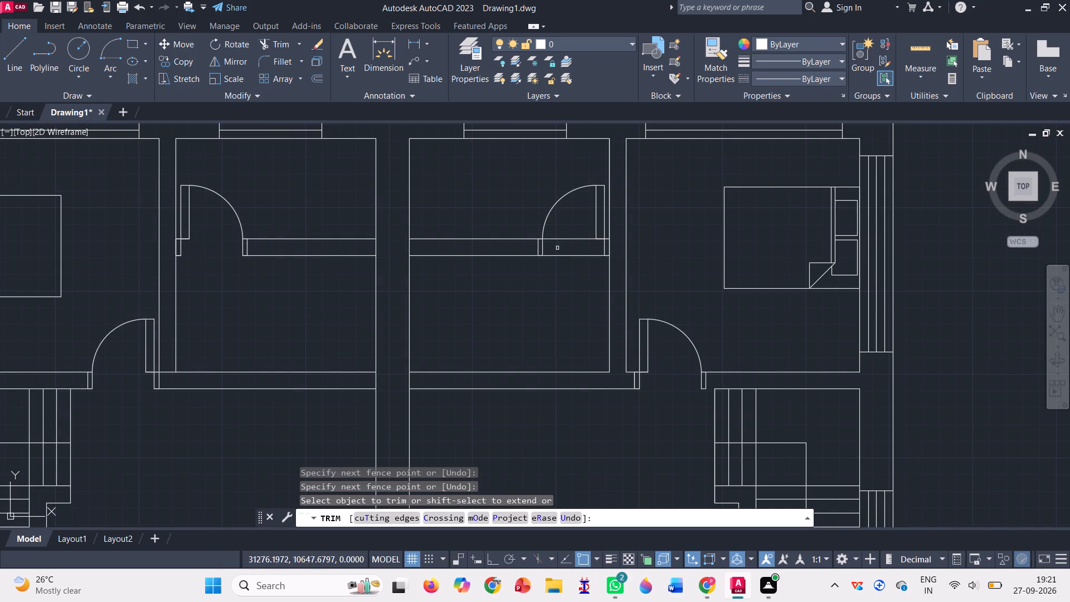
drag(569, 225, 572, 267)
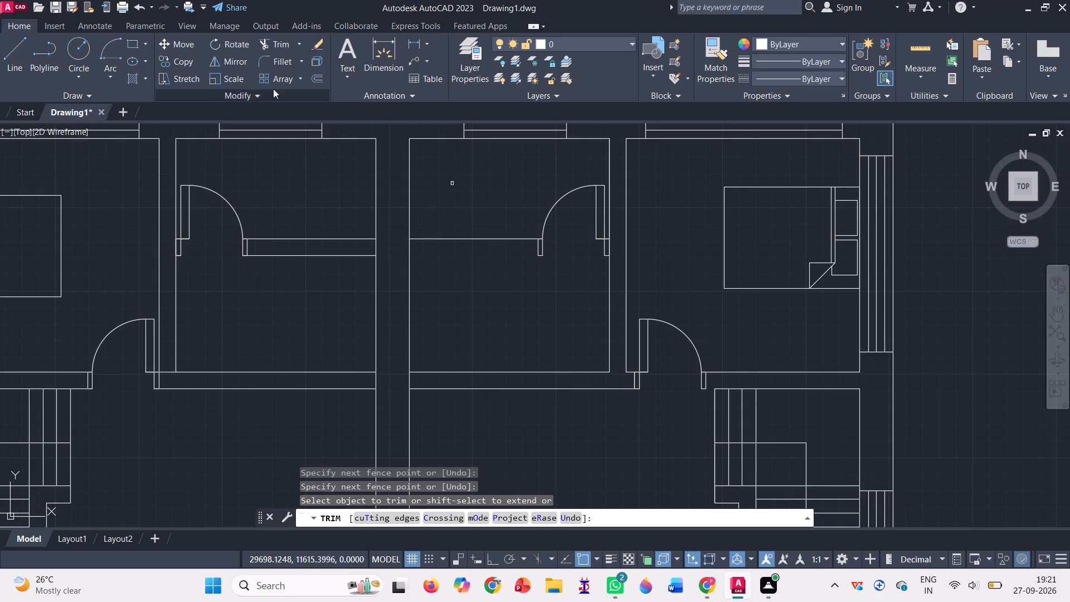
Draw a 2000-long lower partition line in the right inner room, from the door jamb's lower corner to the right central wall line.
click(18, 70)
scroll(570, 243, up, 1)
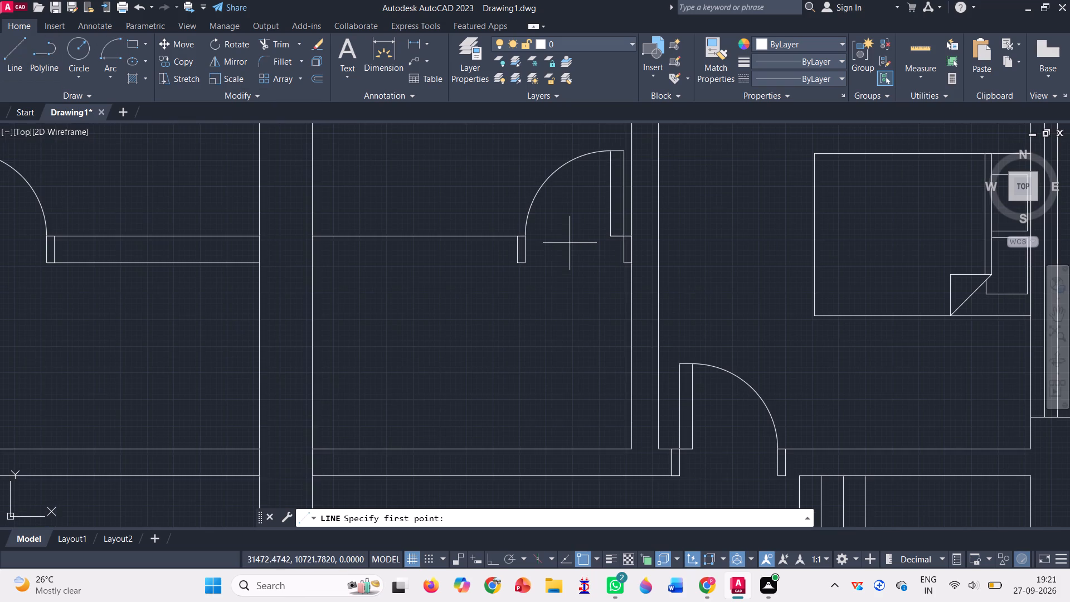
scroll(519, 268, up, 1)
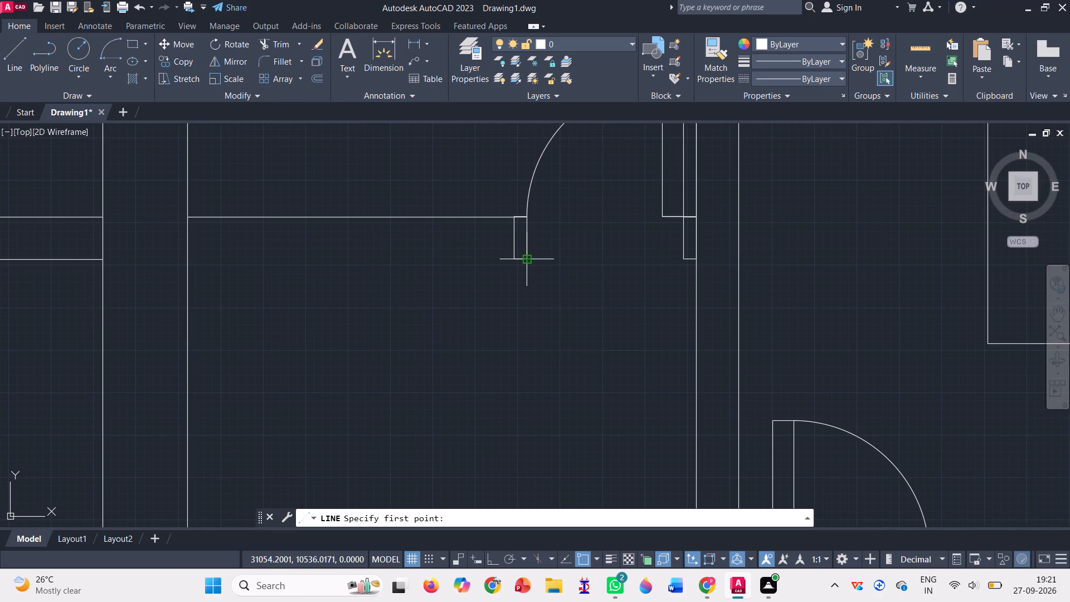
click(529, 260)
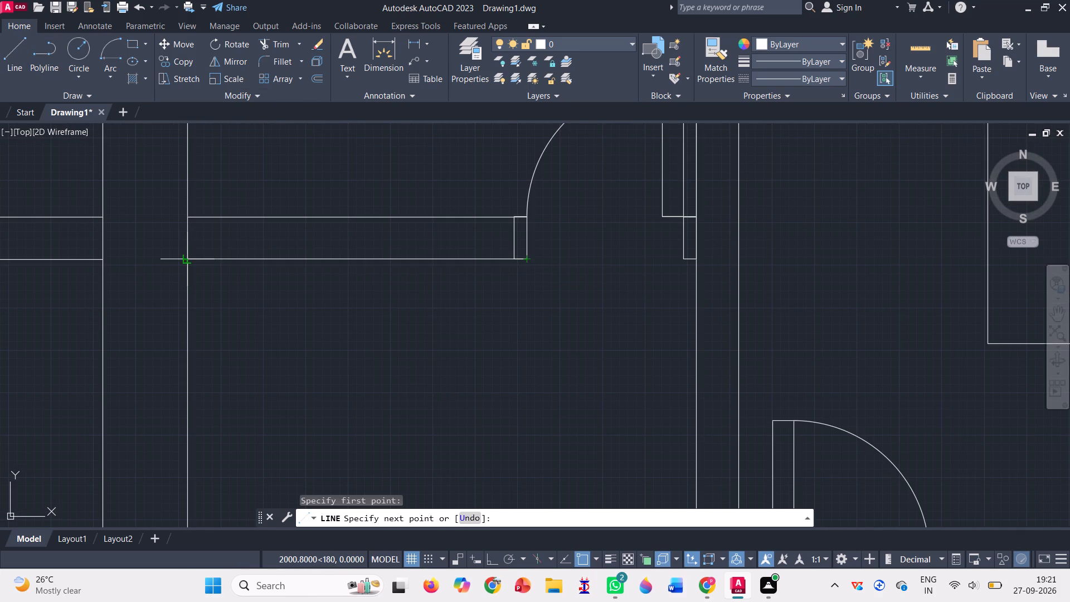
click(188, 258)
key(Escape)
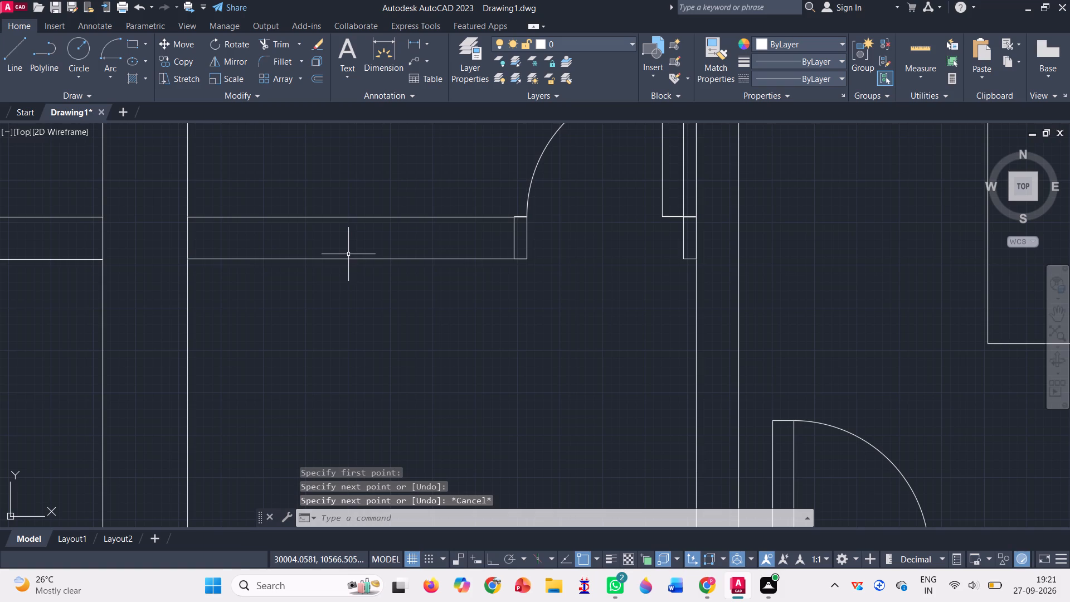
Draw the left inner room's dividing wall from the door jamb's lower corner: 2000 down, 250 right, and 2250 up to the upper partition line.
scroll(351, 254, down, 1)
scroll(402, 270, down, 2)
scroll(624, 275, down, 1)
scroll(756, 279, down, 2)
scroll(703, 330, up, 1)
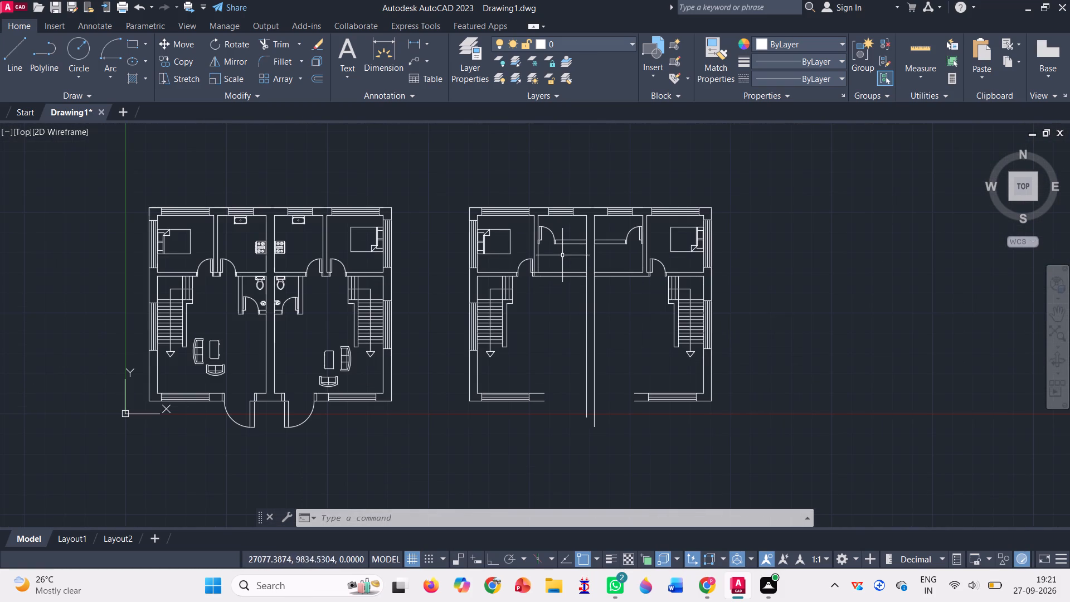
scroll(561, 254, up, 2)
click(14, 59)
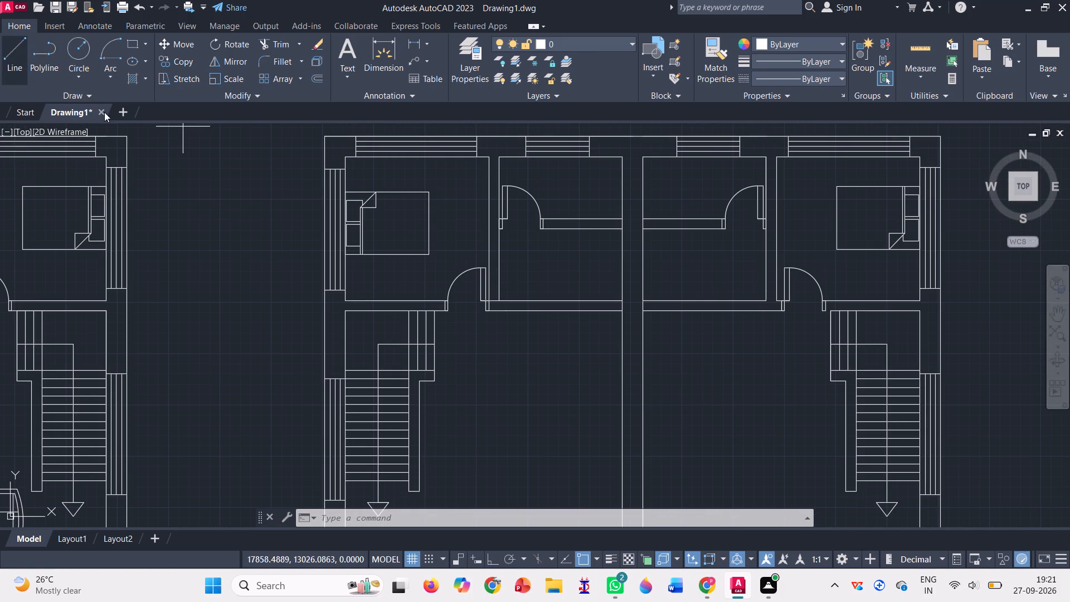
scroll(495, 220, up, 1)
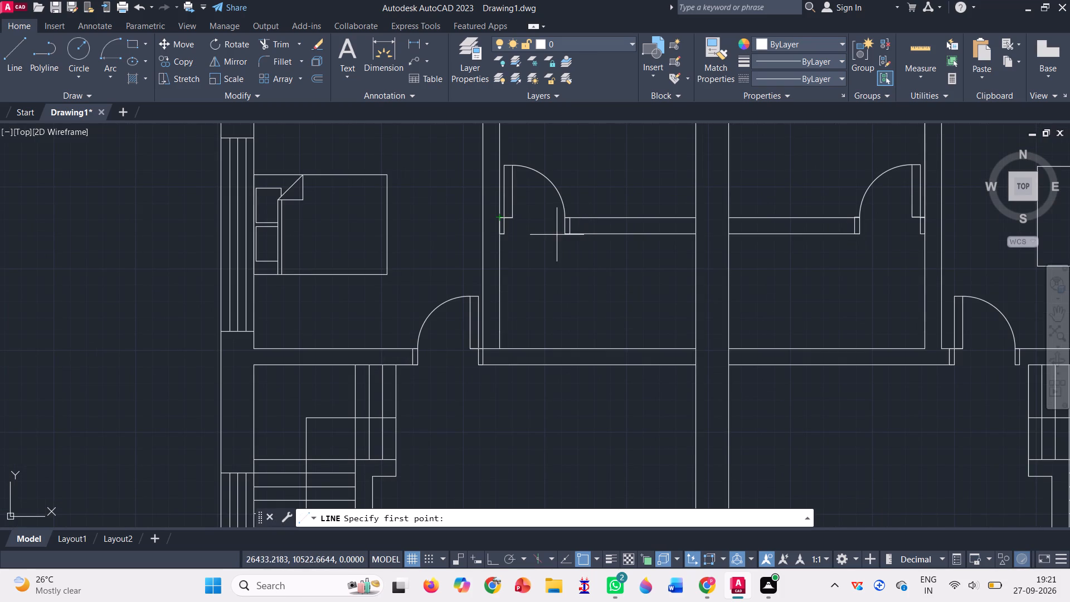
click(565, 231)
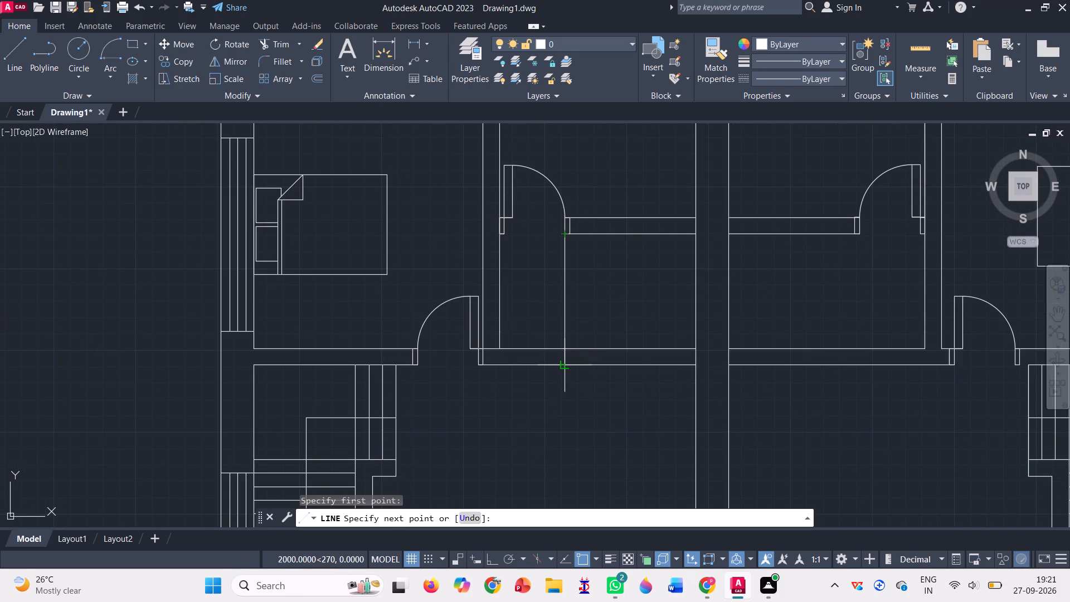
click(562, 367)
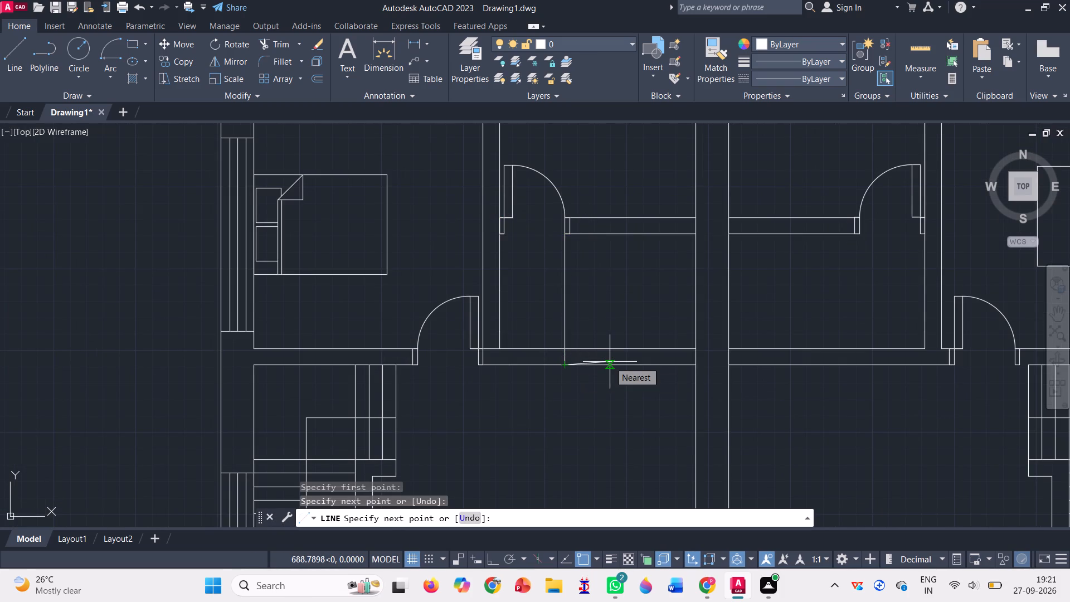
text(250)
key(Return)
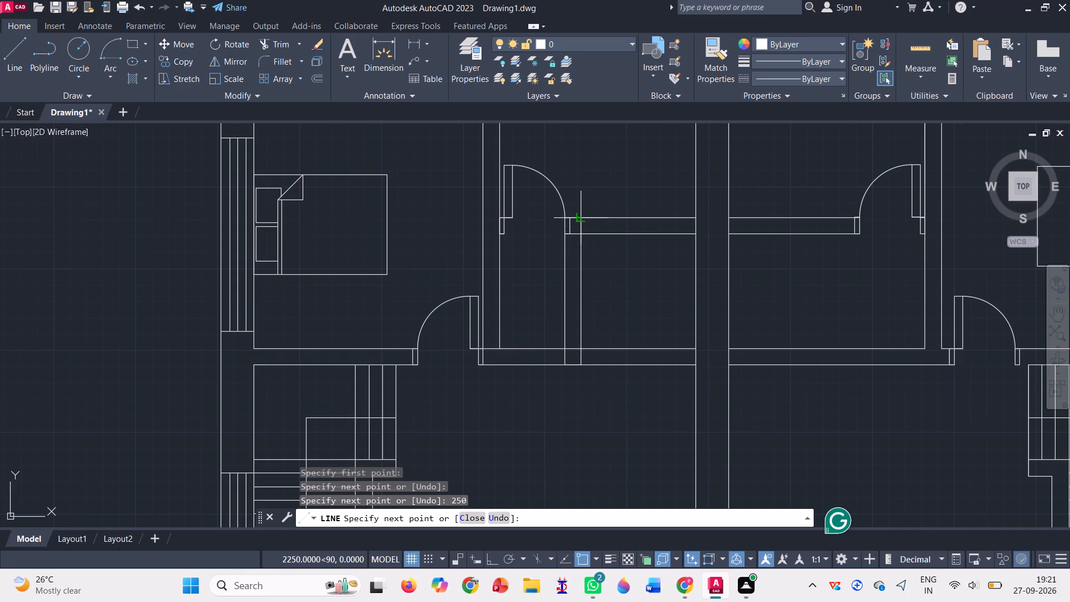
scroll(577, 217, up, 1)
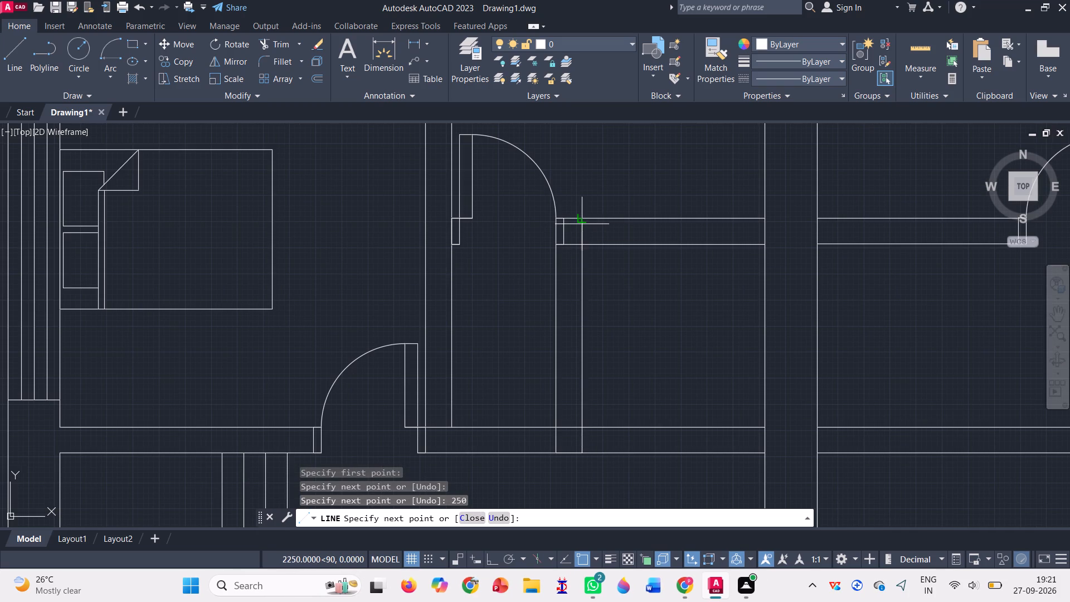
click(586, 218)
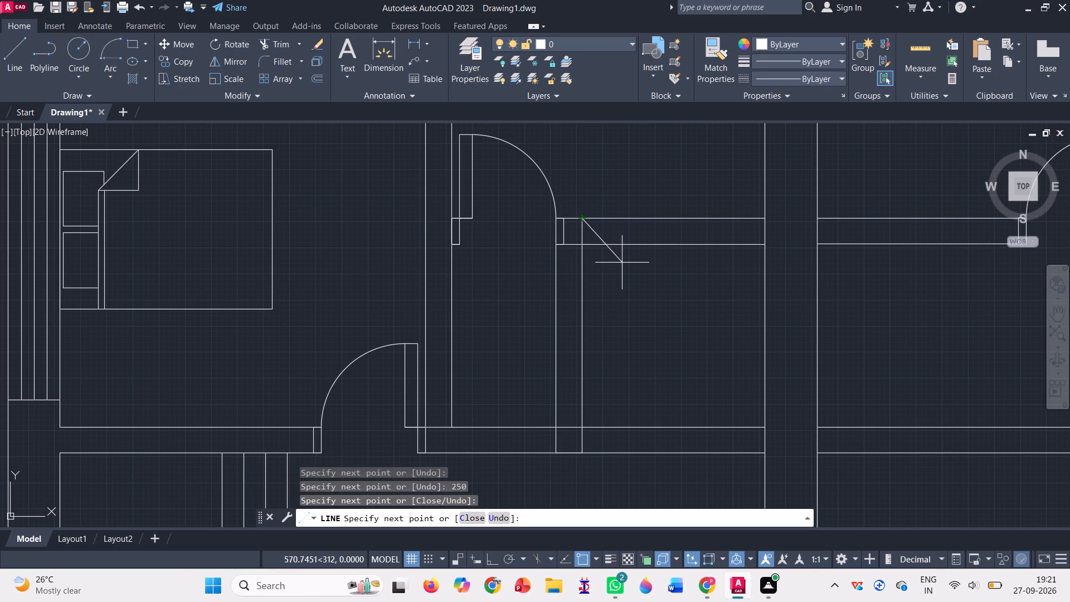
key(Escape)
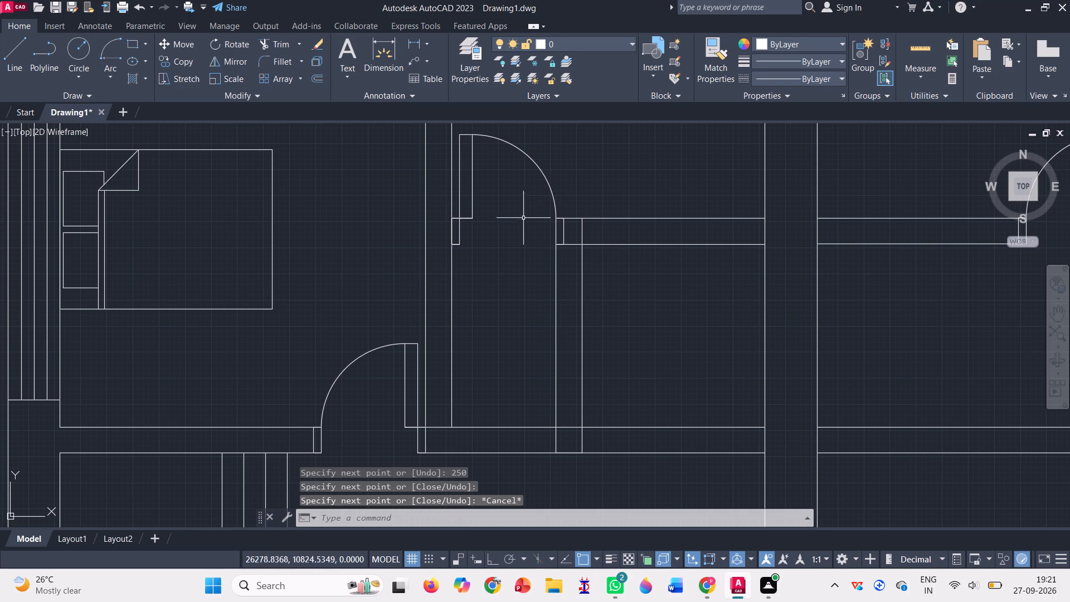
Draw the right inner room's dividing wall from the door jamb's upper corner: 2250 down, 250 left with Ortho on, and back up to the upper partition line.
scroll(521, 220, down, 2)
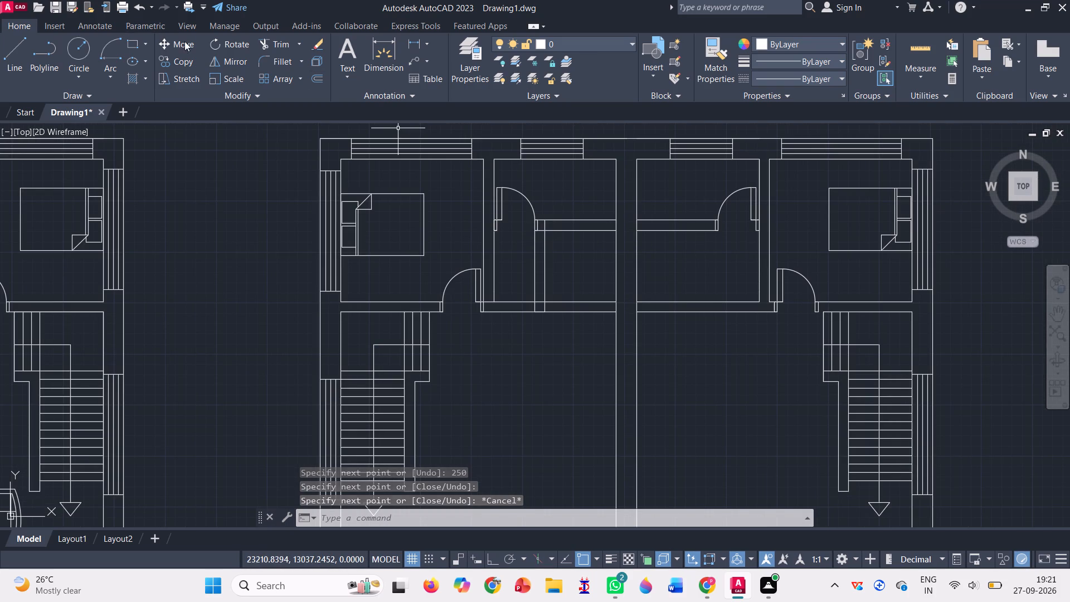
click(12, 54)
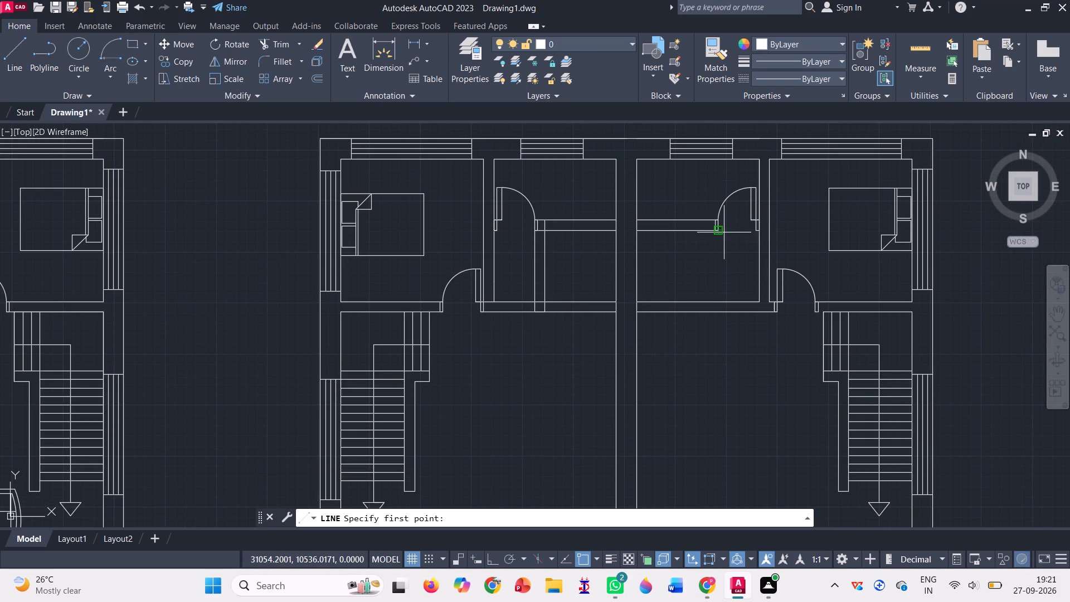
scroll(724, 232, up, 1)
click(713, 214)
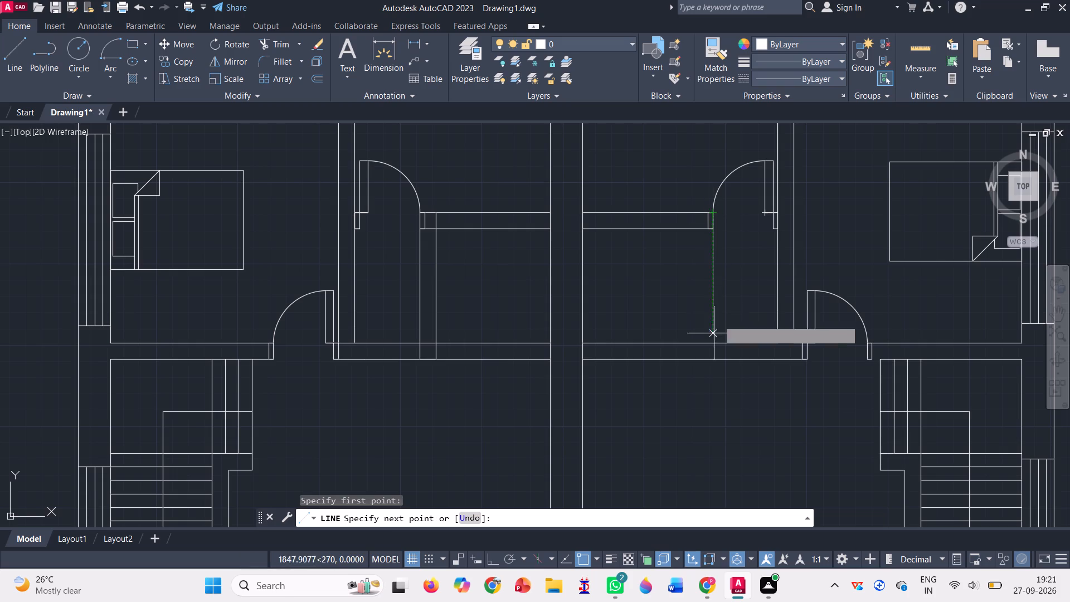
click(711, 362)
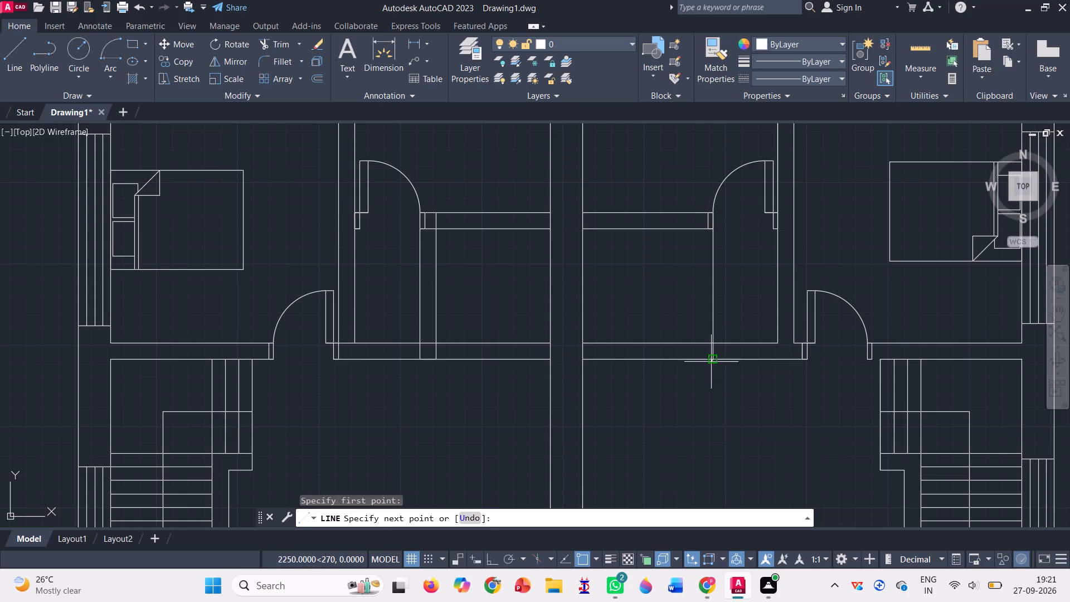
text(250)
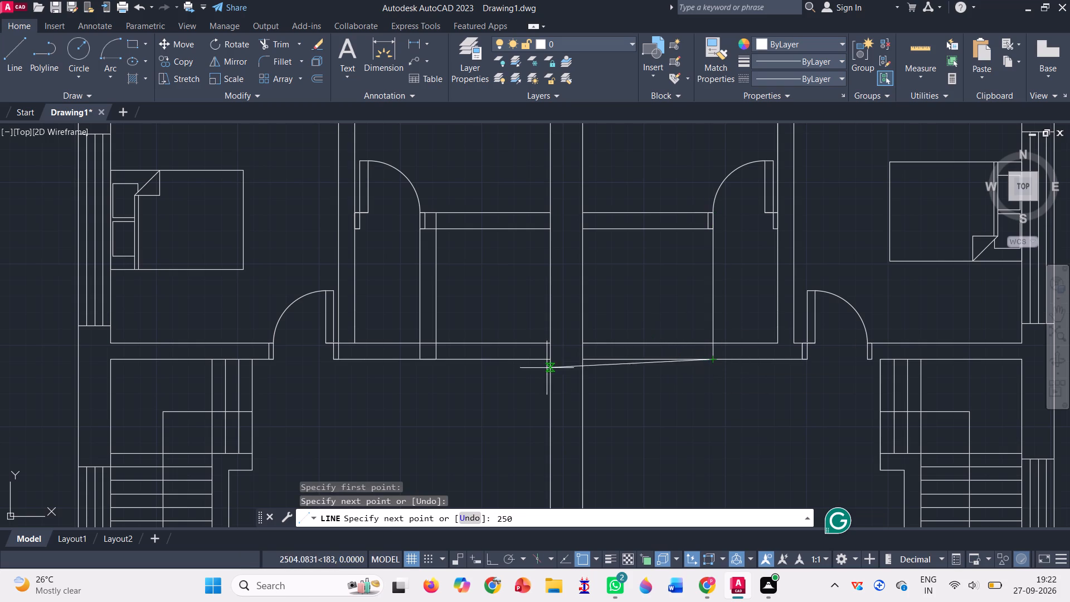
click(492, 562)
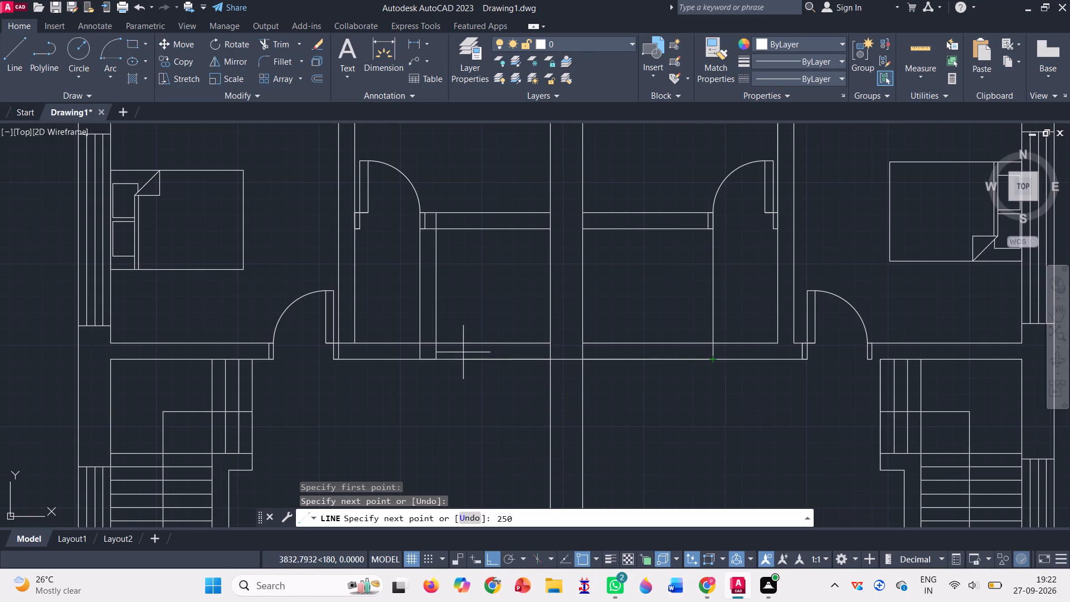
key(Return)
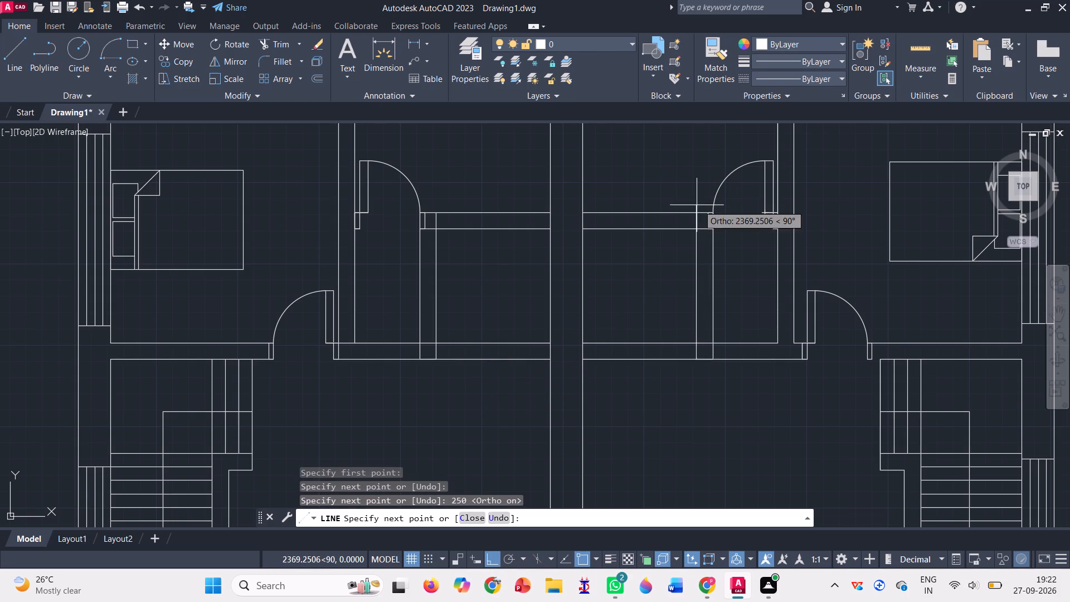
scroll(690, 210, up, 3)
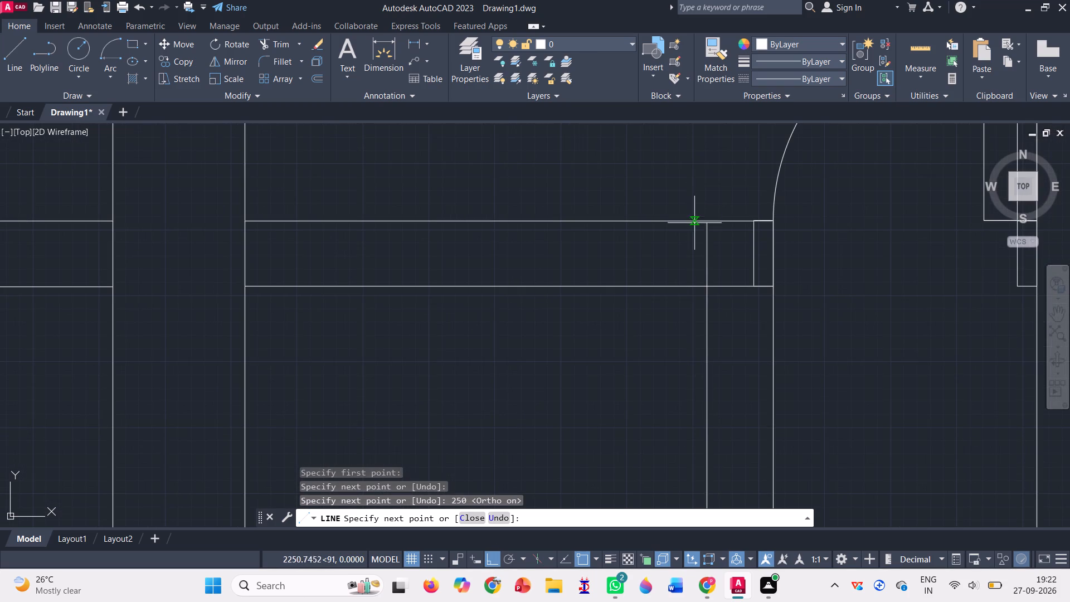
click(706, 222)
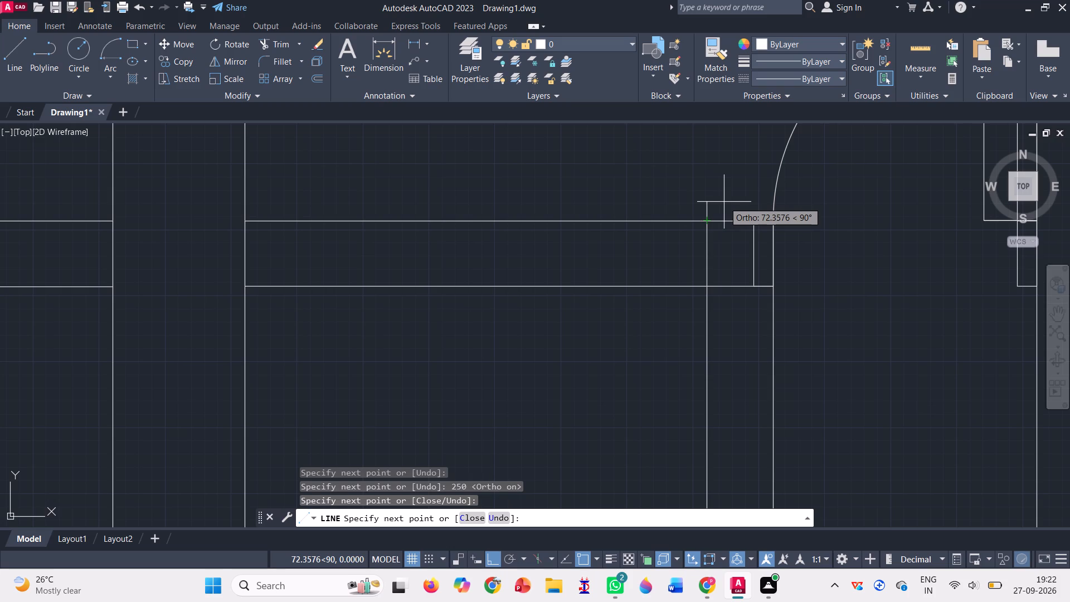
key(Return)
scroll(662, 225, down, 2)
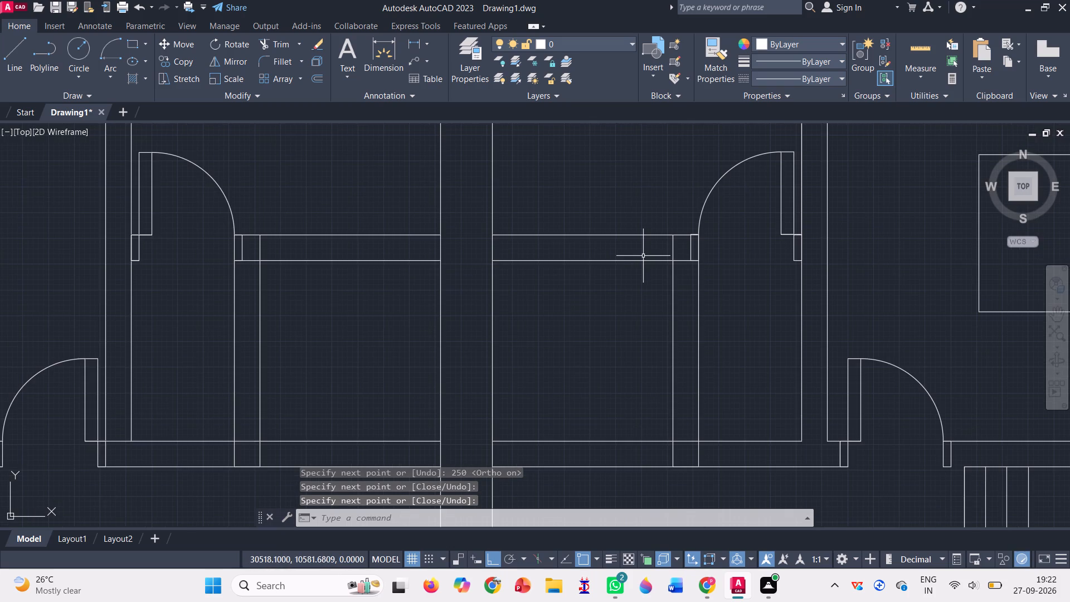
Draw a short vertical line across the bottom wall from the left inner room's lower-left inside corner to the wall's lower line.
scroll(645, 256, down, 2)
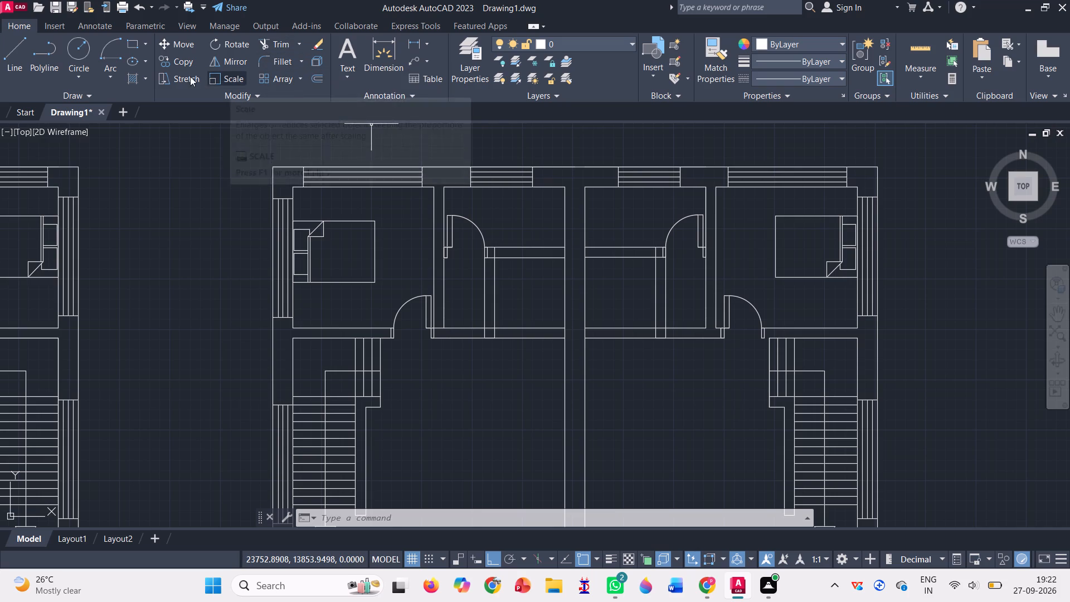
click(14, 53)
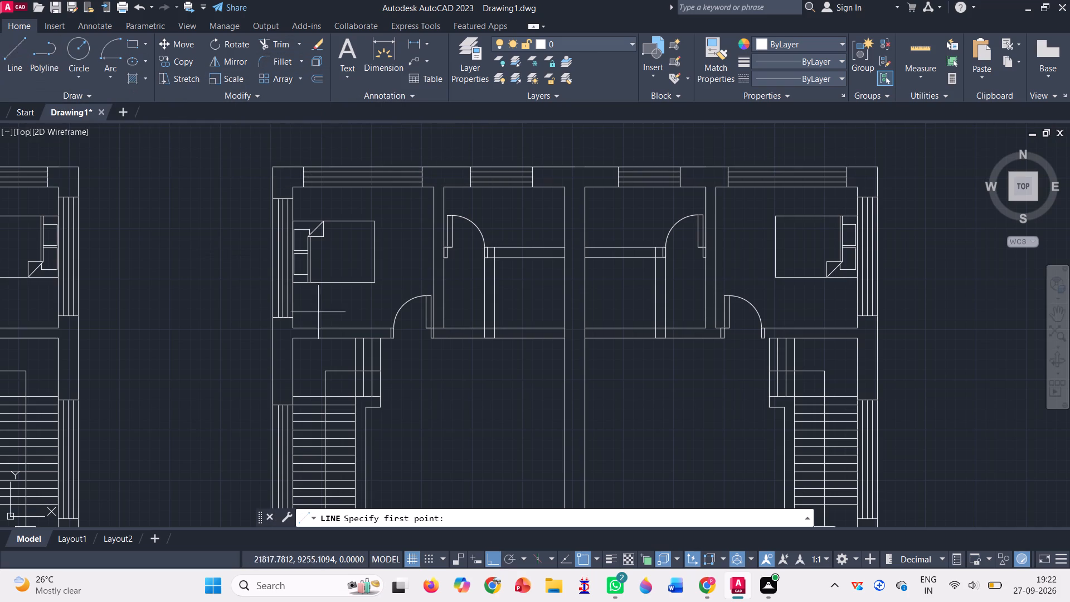
scroll(420, 344, up, 2)
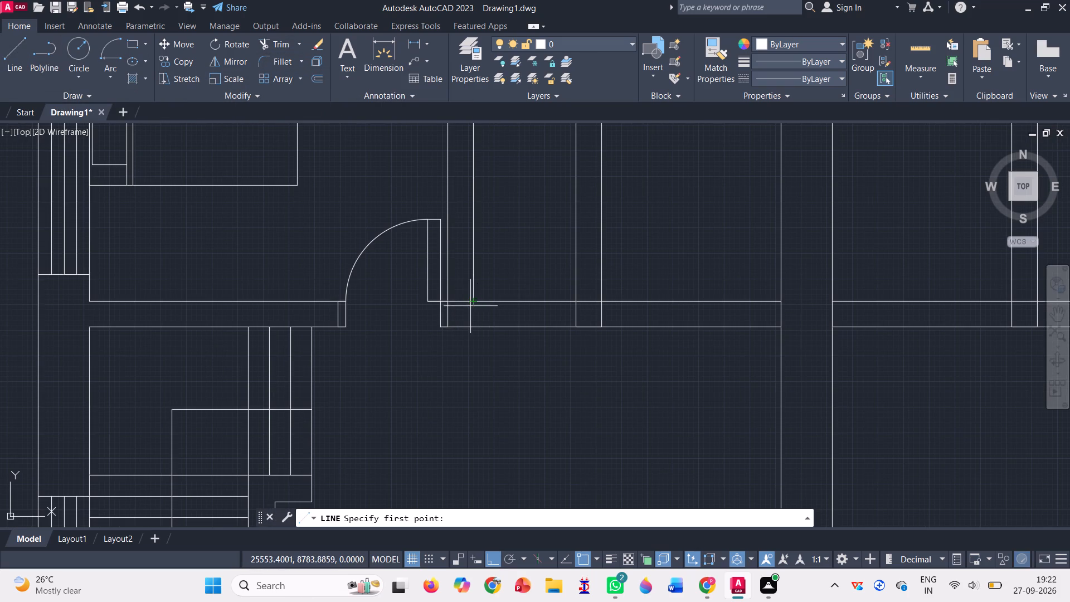
click(471, 300)
click(474, 328)
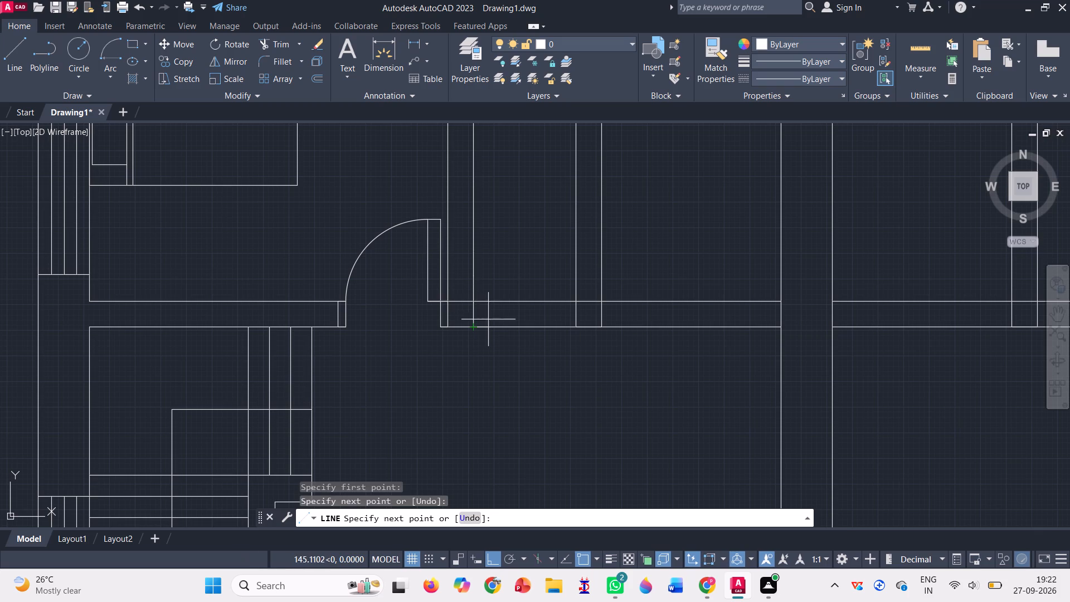
key(Escape)
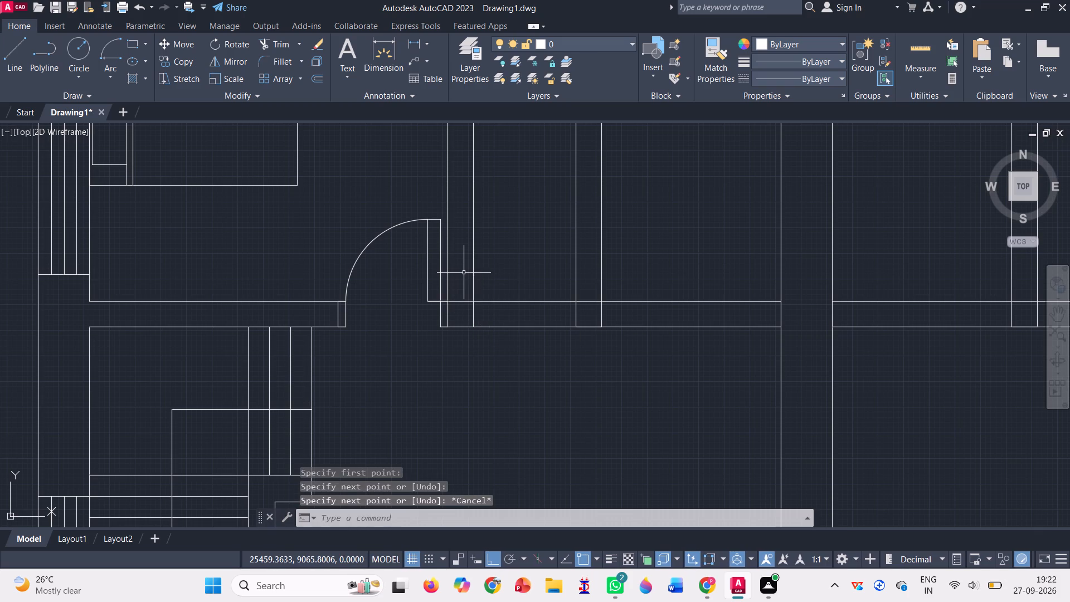
Draw a short vertical line across the bottom wall from the right inner room's lower-right inside corner to the wall's lower line.
key(l)
key(Return)
scroll(444, 273, down, 2)
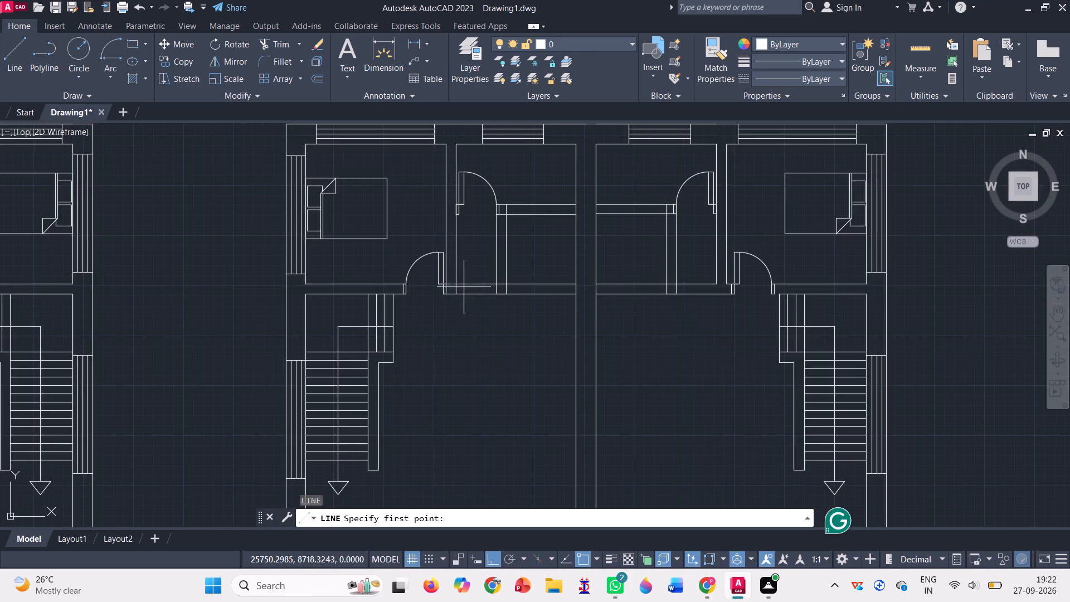
scroll(711, 289, up, 3)
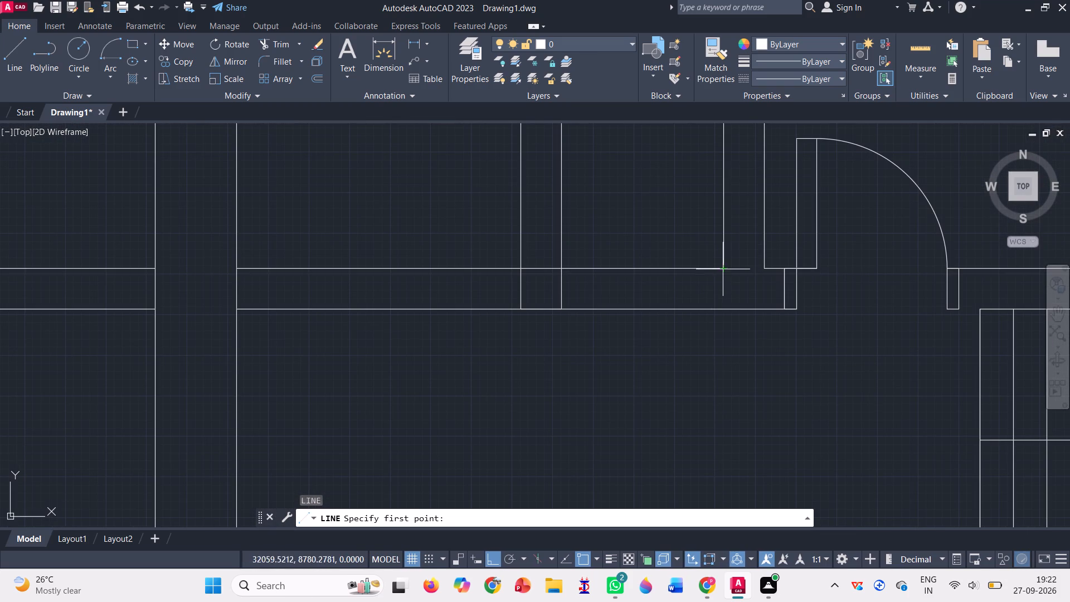
click(723, 269)
click(721, 307)
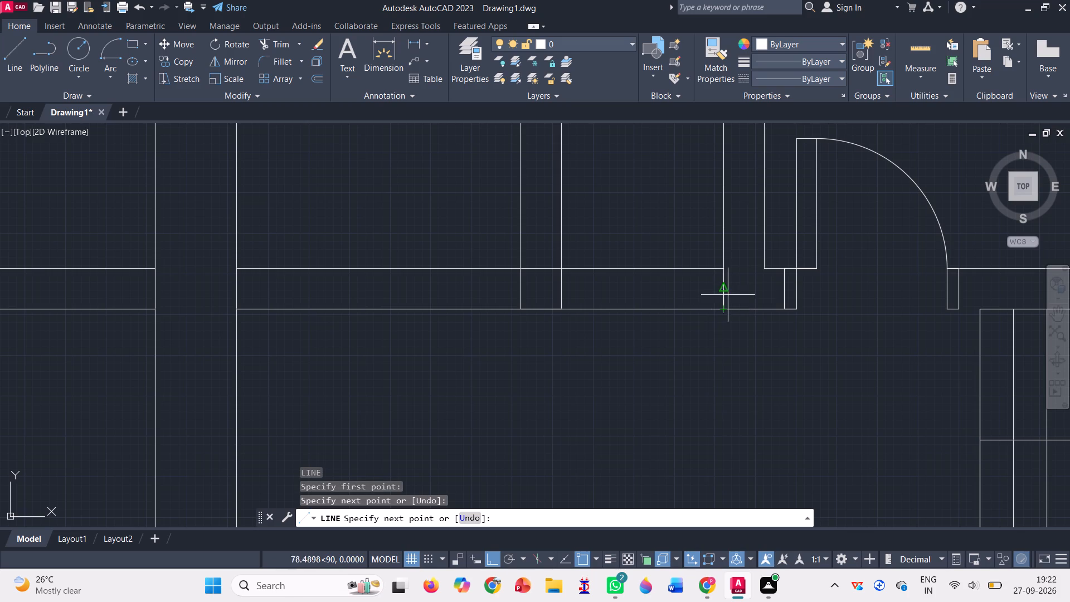
key(Return)
Trim both bottom wall lines between the left bedroom wall and the left dividing wall, including the leftover stub, to open the passage.
scroll(701, 301, down, 2)
scroll(695, 313, up, 1)
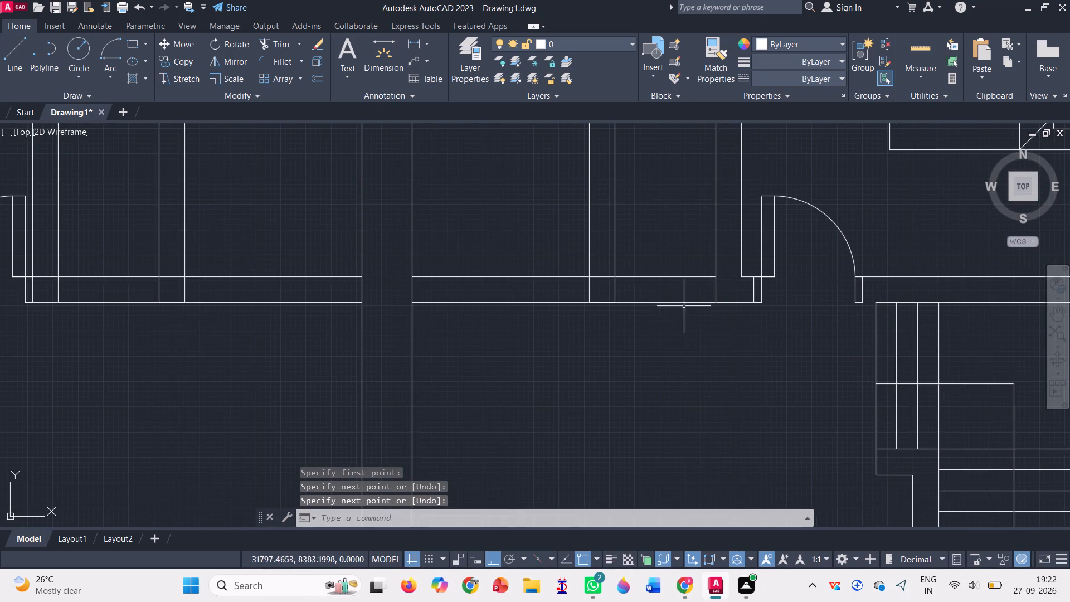
scroll(676, 289, down, 2)
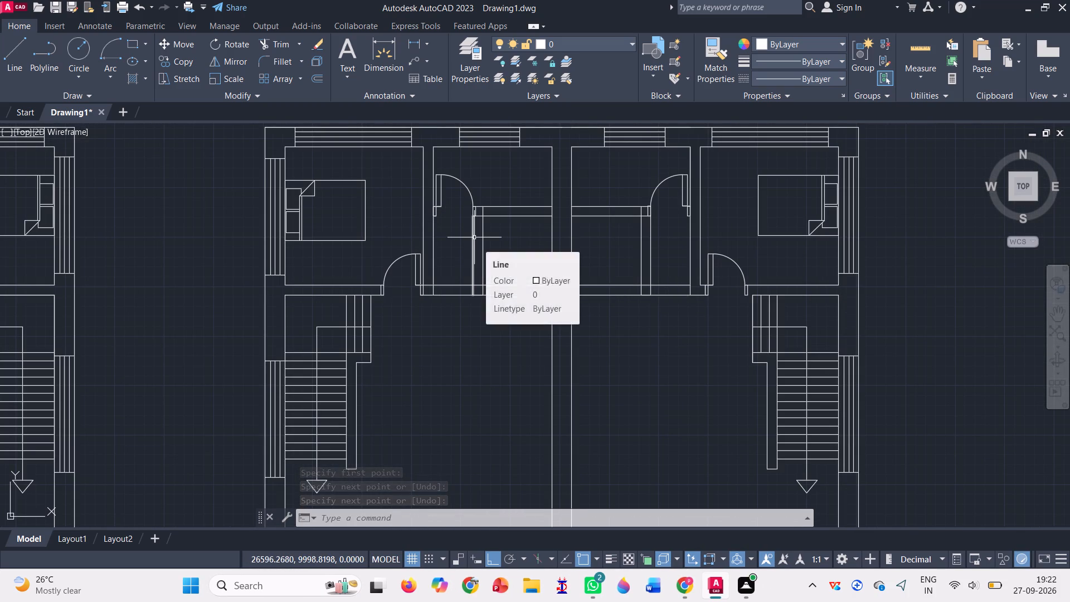
click(281, 44)
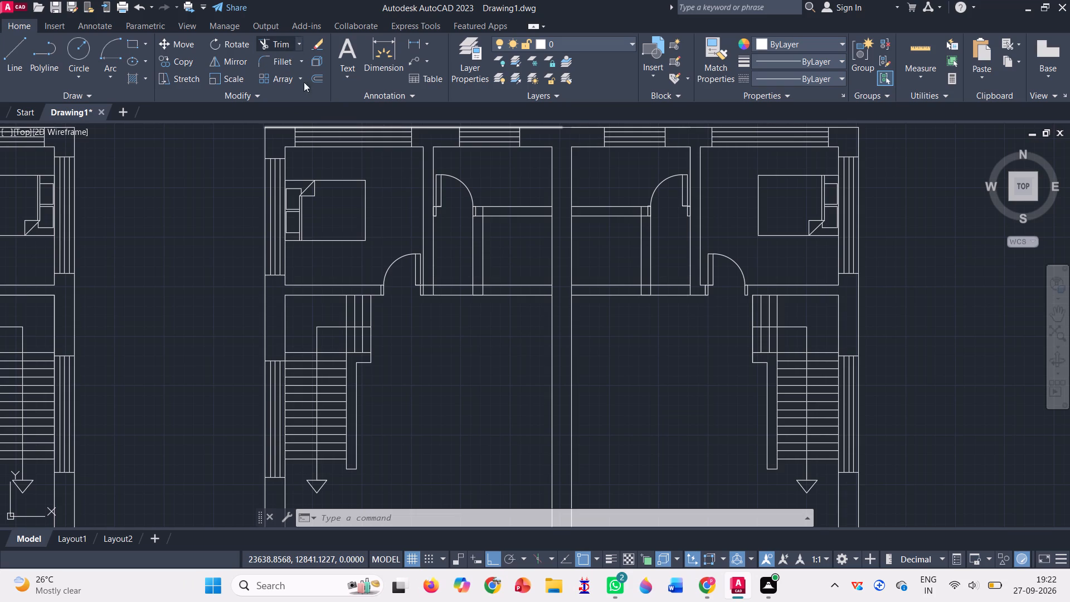
click(453, 269)
drag(453, 269, 446, 319)
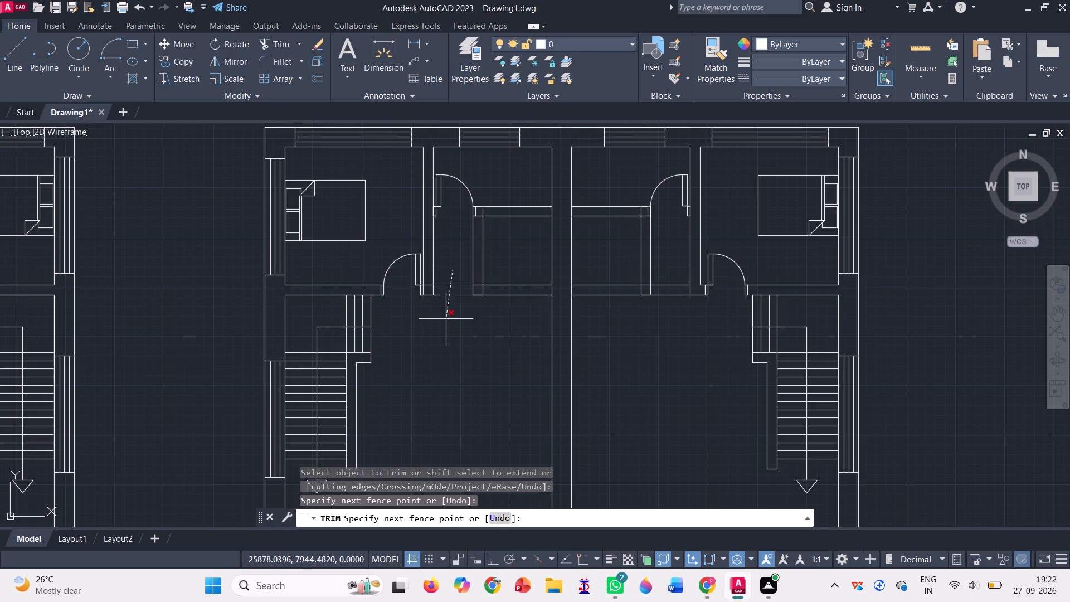
click(455, 315)
scroll(449, 293, up, 2)
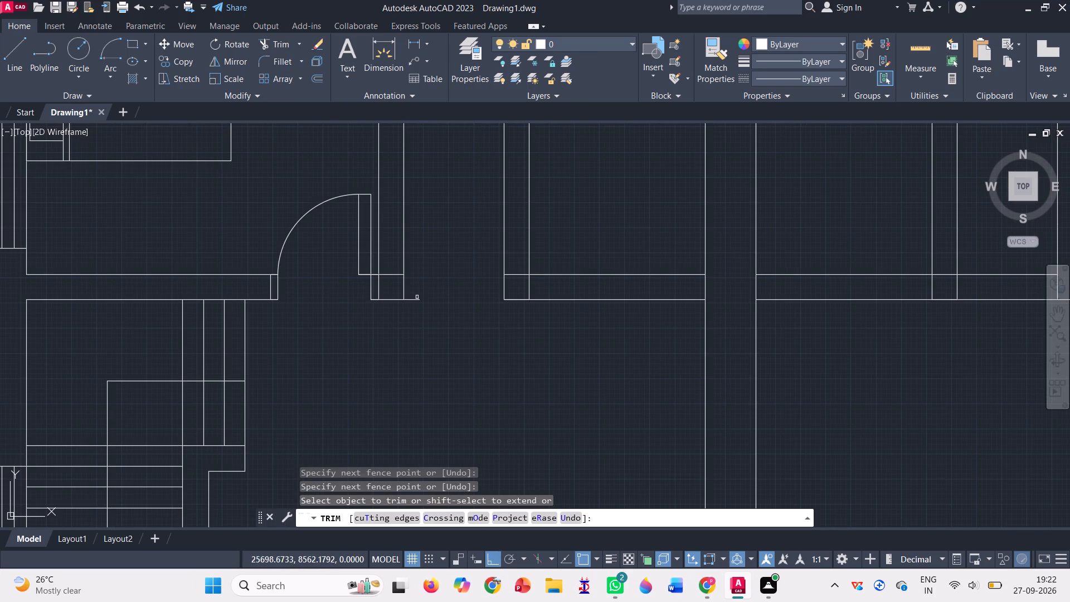
drag(418, 293, 410, 316)
scroll(420, 304, down, 1)
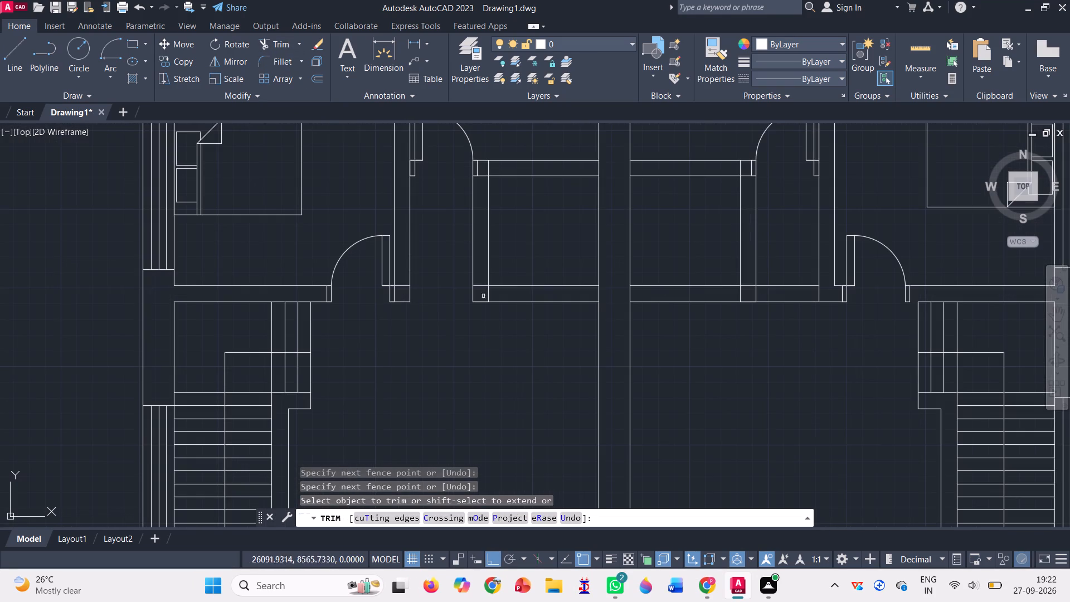
Trim both bottom wall lines between the right dividing wall and the right bedroom wall, including the leftover stub, to open the passage.
drag(786, 267, 771, 331)
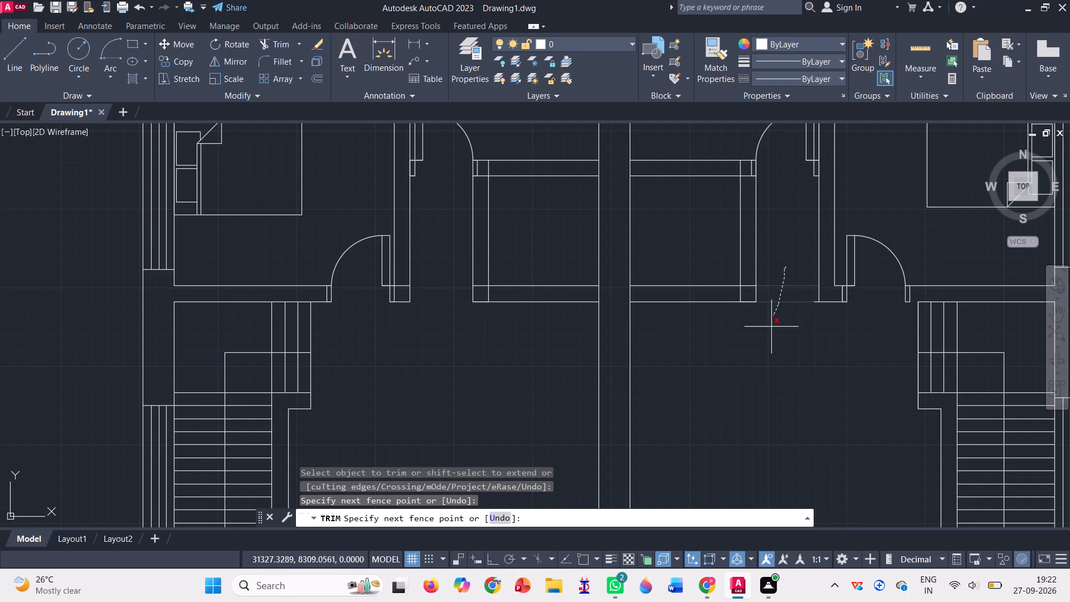
drag(771, 331, 769, 348)
scroll(805, 313, up, 3)
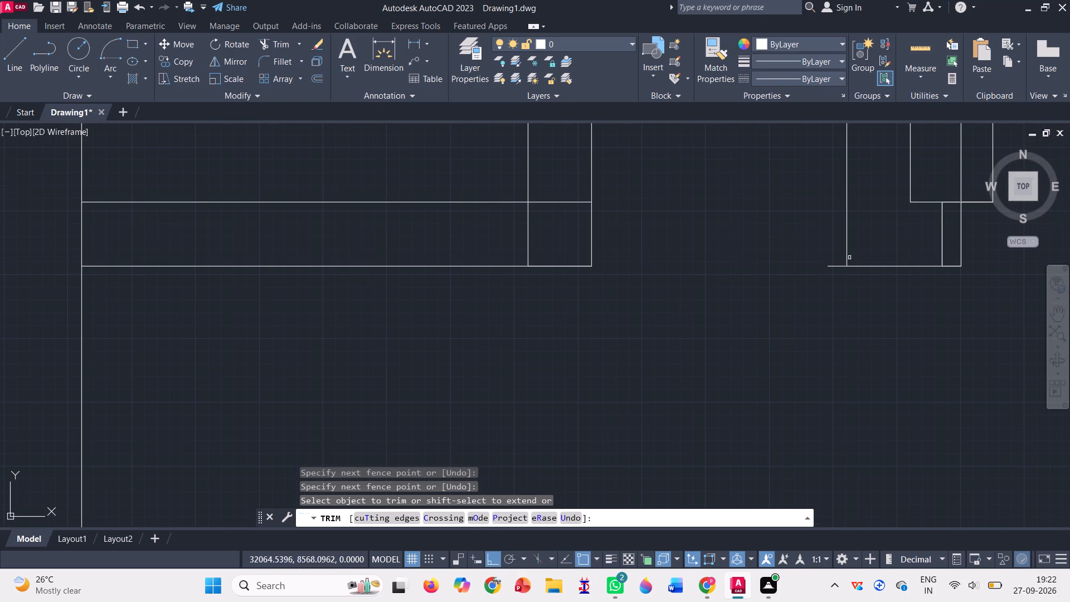
click(833, 269)
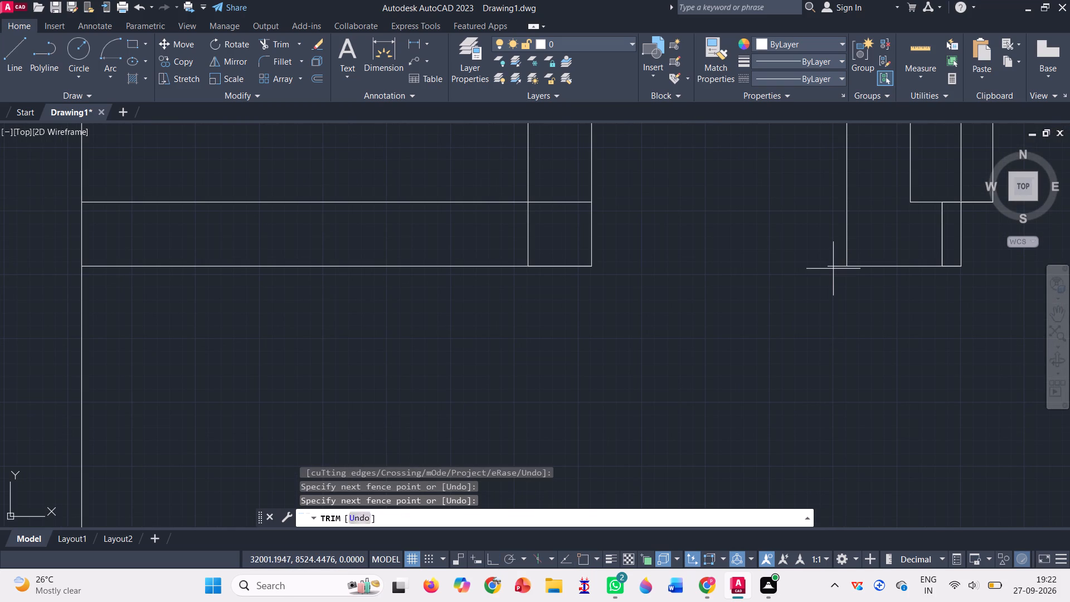
click(834, 261)
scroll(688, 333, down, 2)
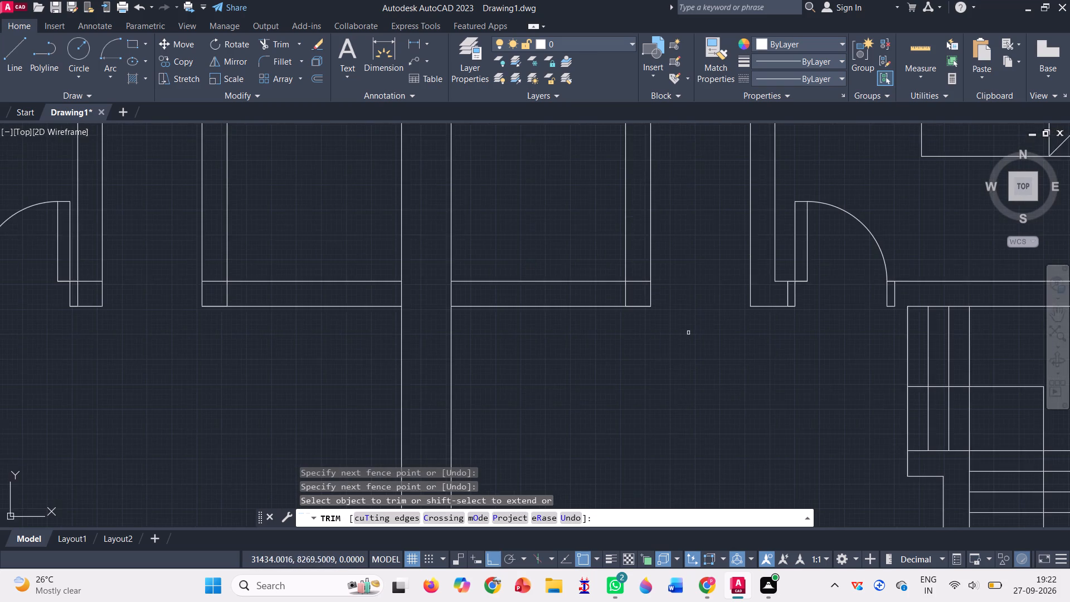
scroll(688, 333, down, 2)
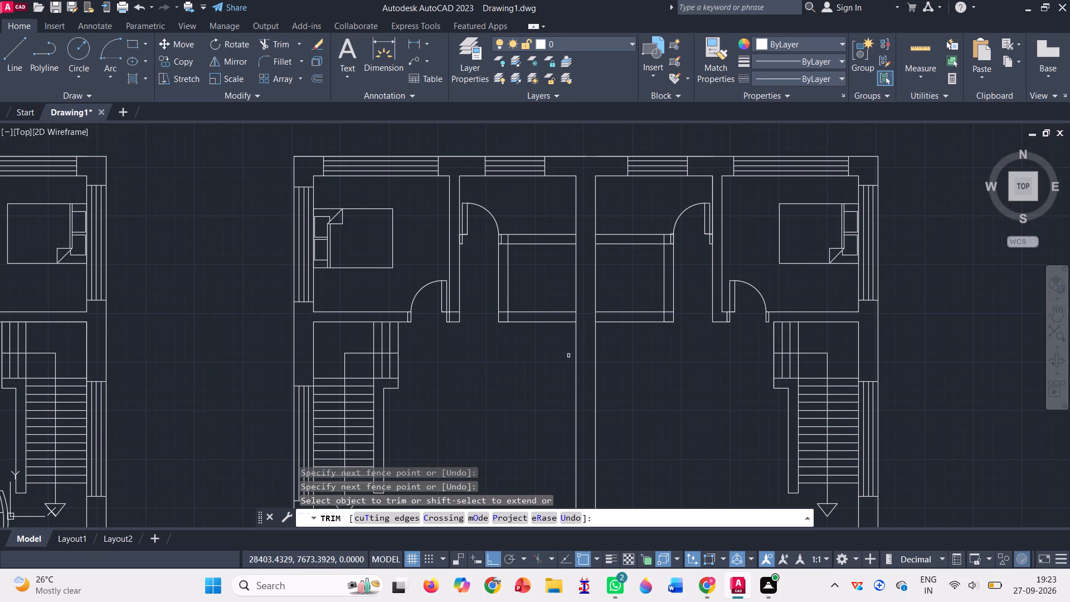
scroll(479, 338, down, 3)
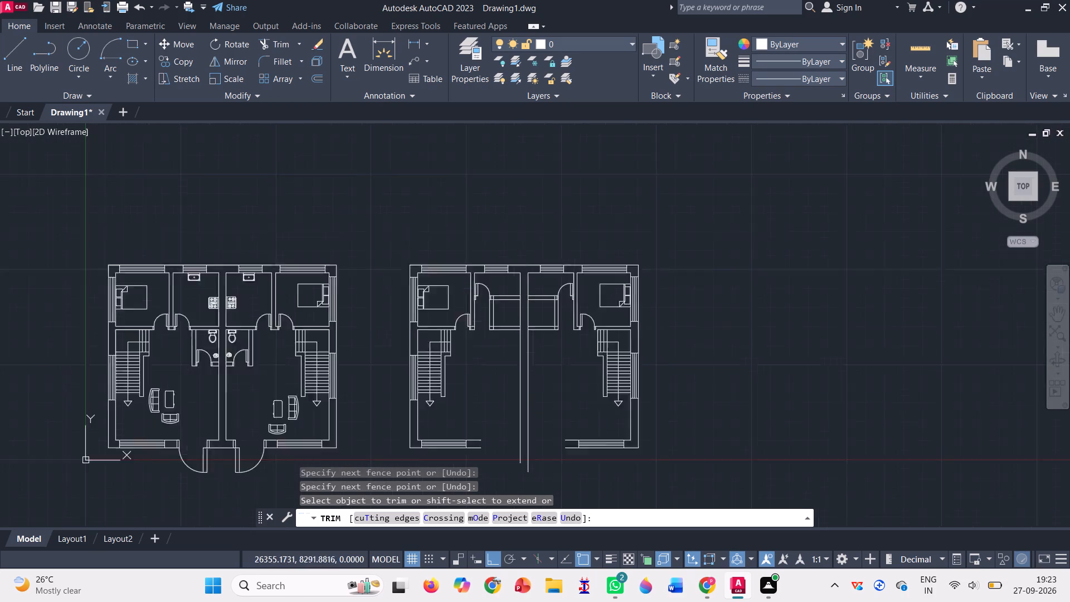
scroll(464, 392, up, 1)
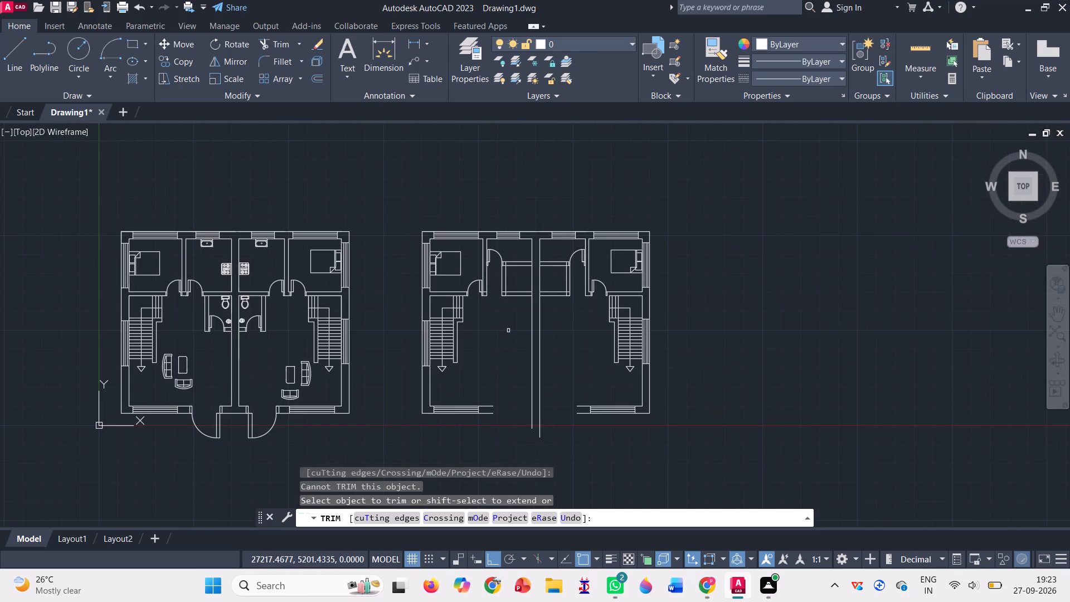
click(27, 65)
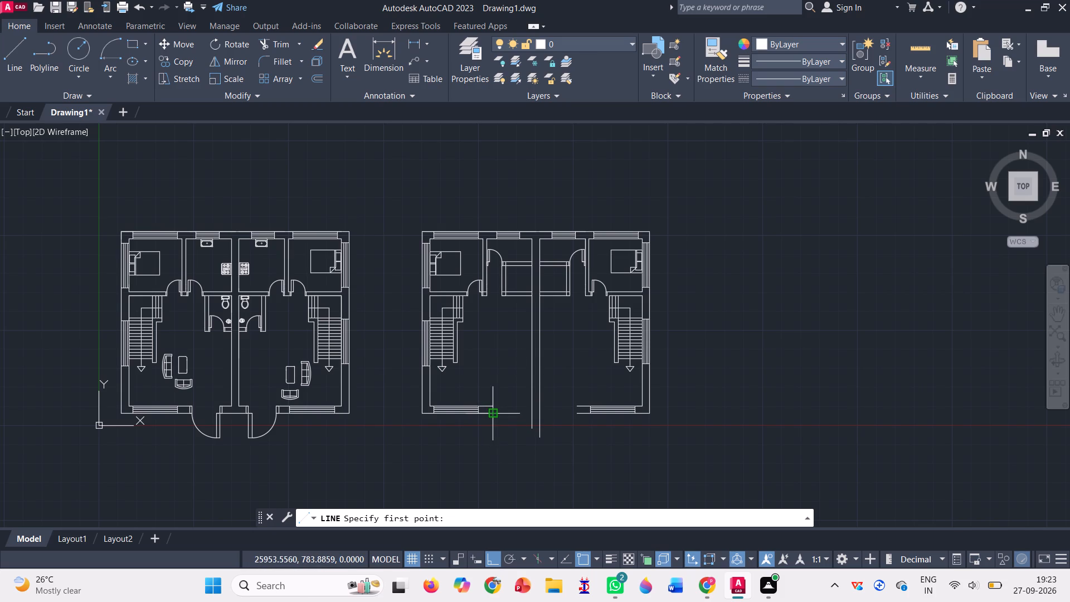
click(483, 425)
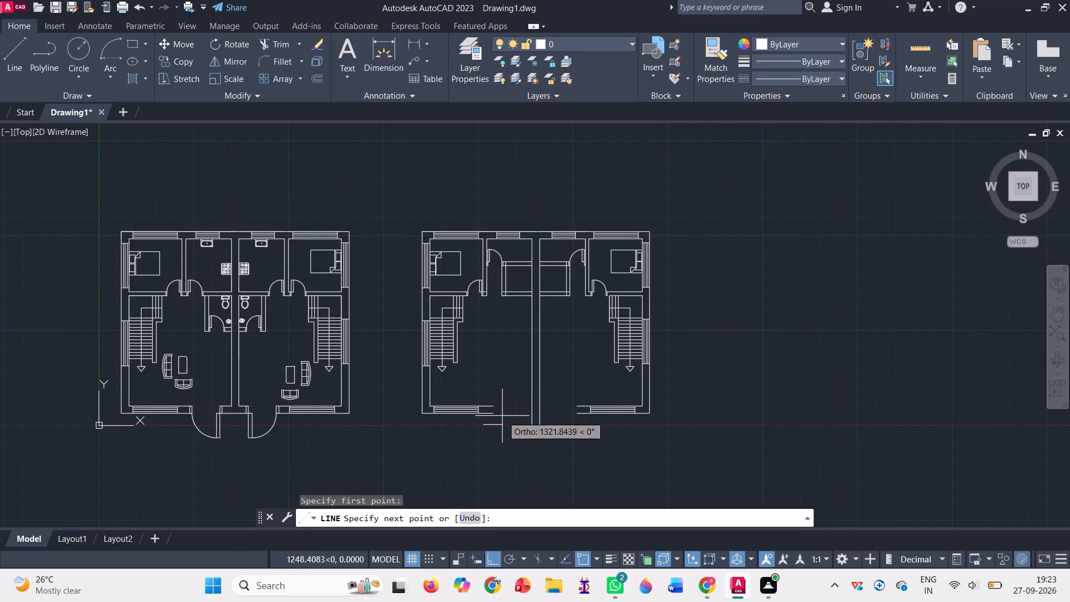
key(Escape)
Close the copy's front wall opening with an outer line about 5568 long, a short vertical up, and an inner line back to the left wall end.
click(22, 45)
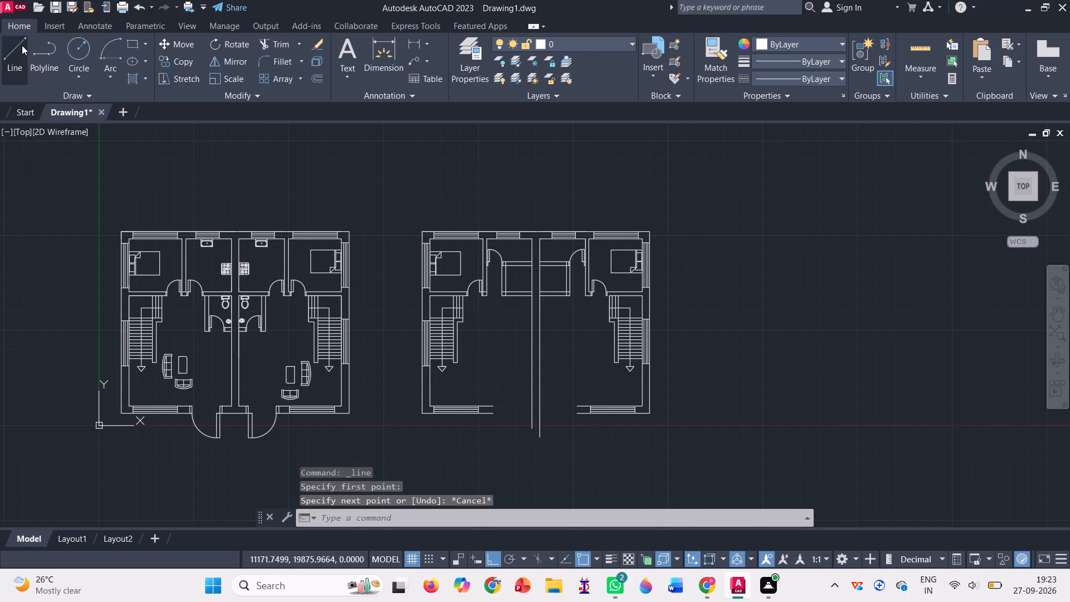
scroll(537, 436, up, 2)
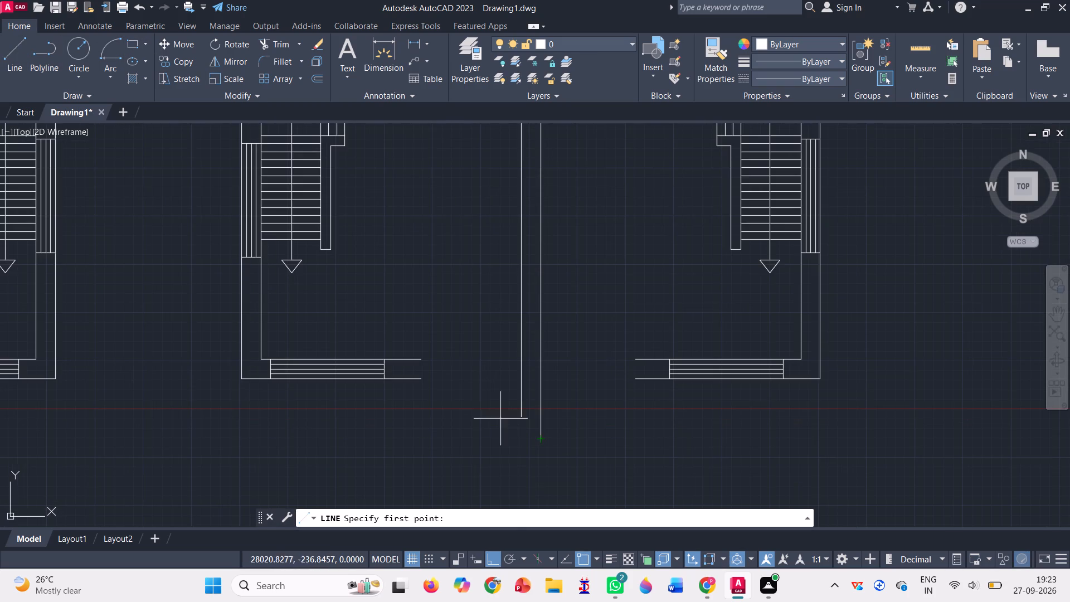
click(421, 379)
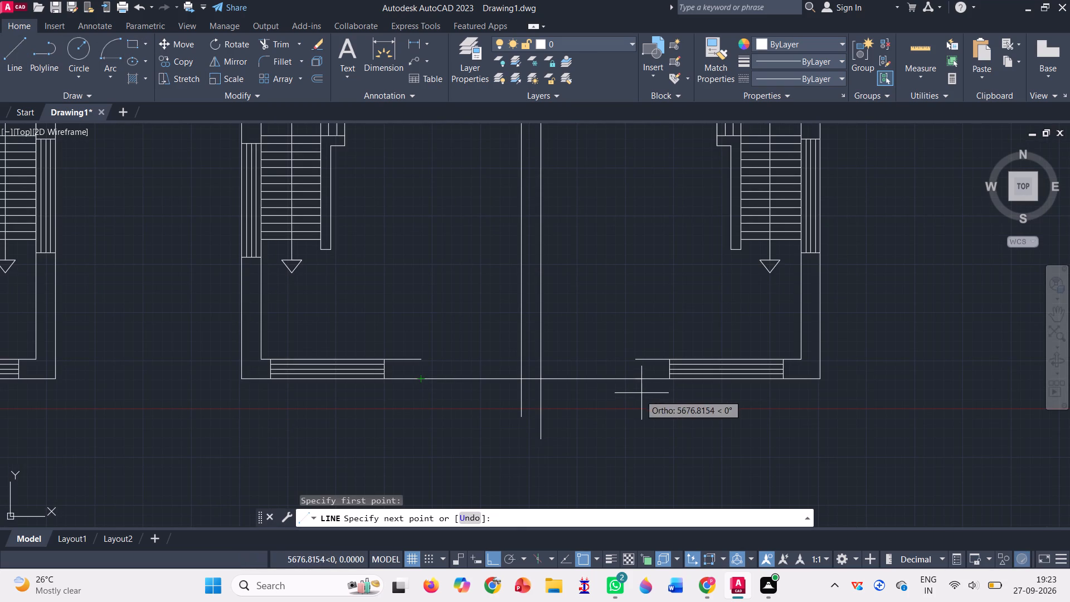
click(634, 382)
click(635, 363)
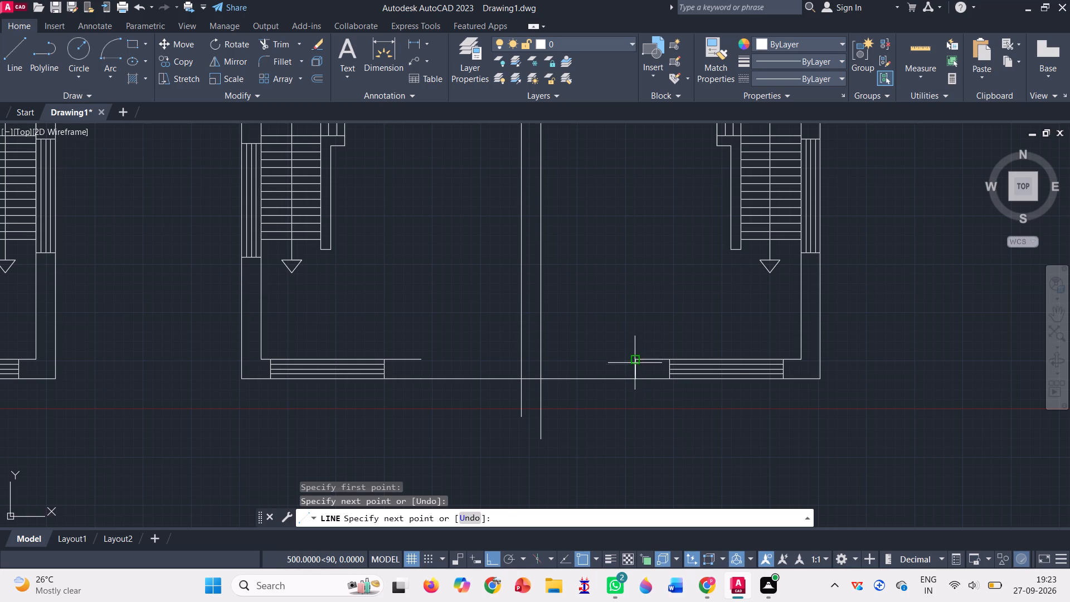
click(420, 360)
key(Escape)
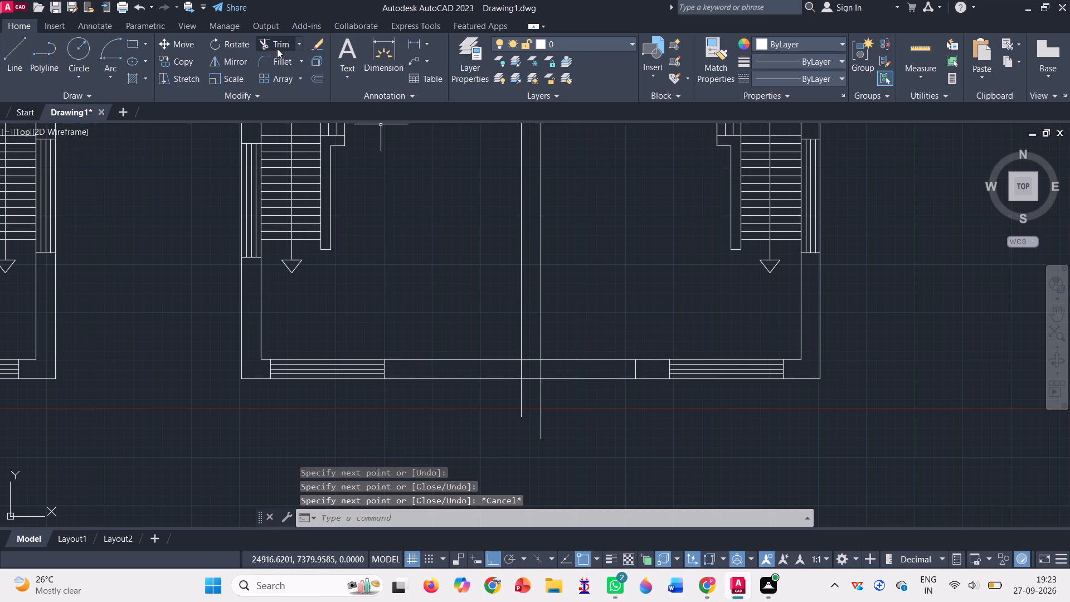
Trim the central party wall lines below and inside the copy's front wall, and remove the short vertical line crossing that wall.
click(279, 50)
scroll(525, 385, up, 1)
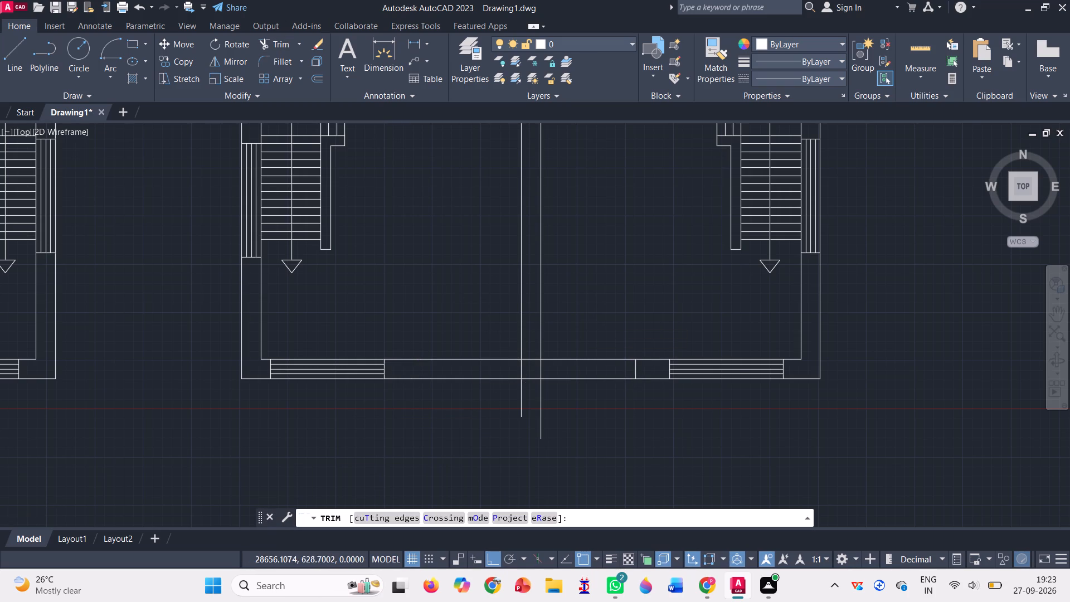
drag(488, 382, 576, 419)
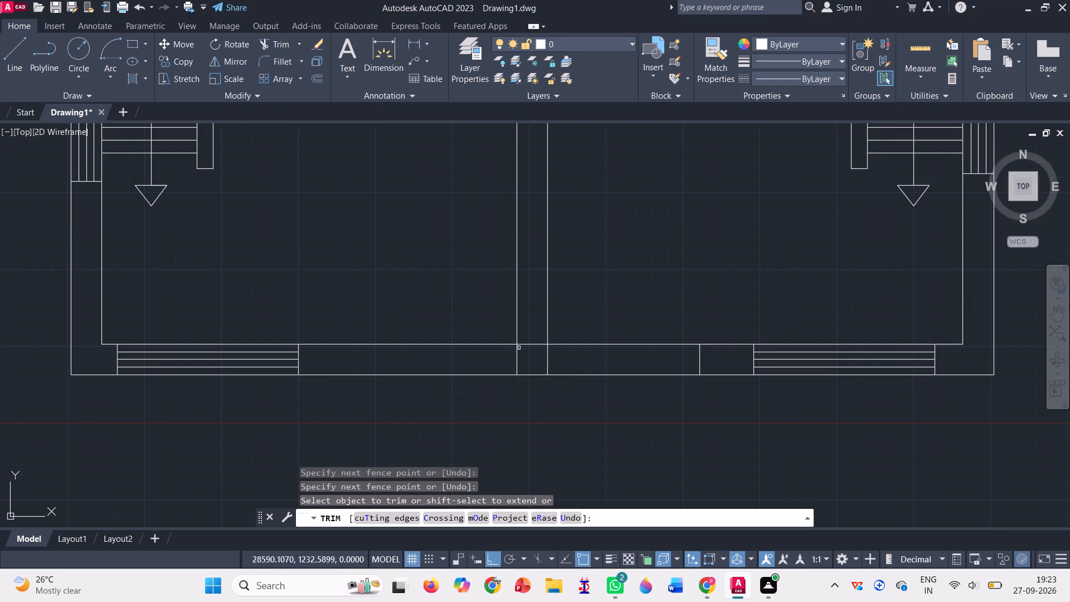
scroll(517, 360, up, 1)
drag(490, 349, 581, 356)
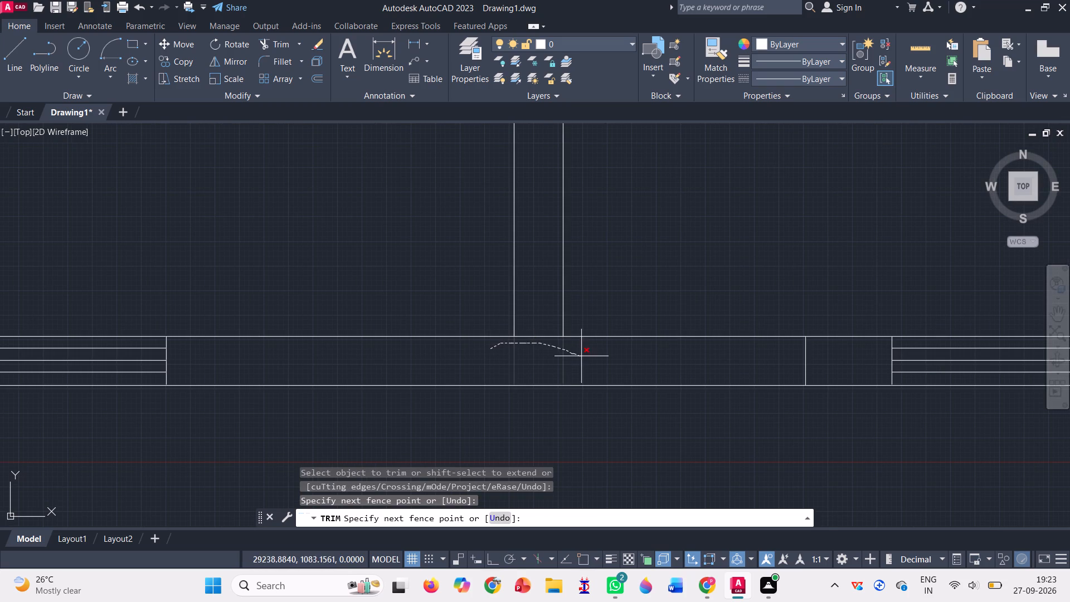
drag(799, 358, 850, 351)
scroll(760, 370, down, 1)
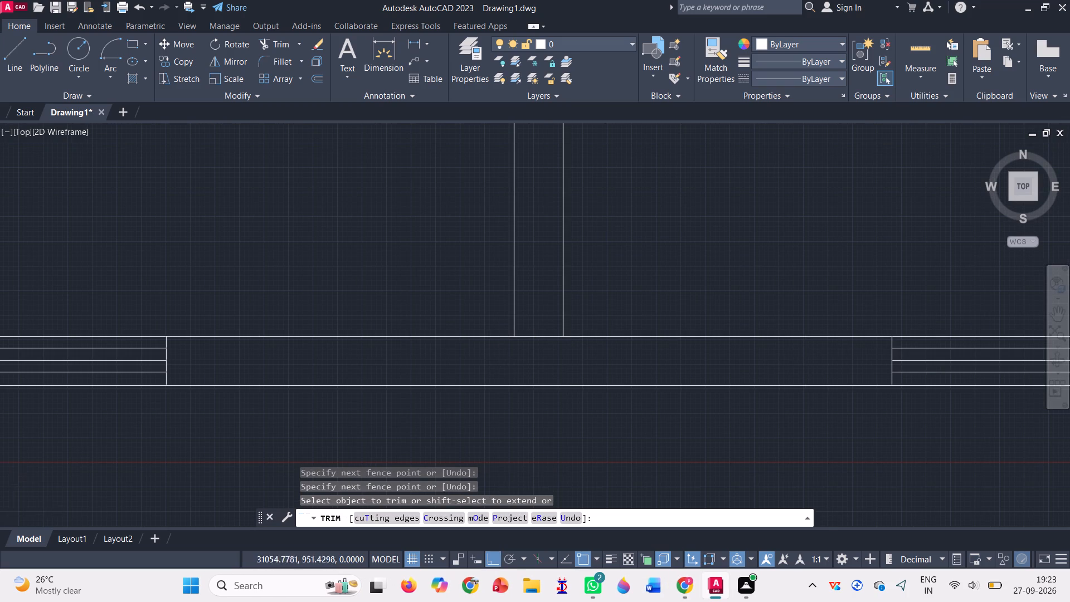
scroll(757, 371, down, 3)
scroll(735, 344, up, 1)
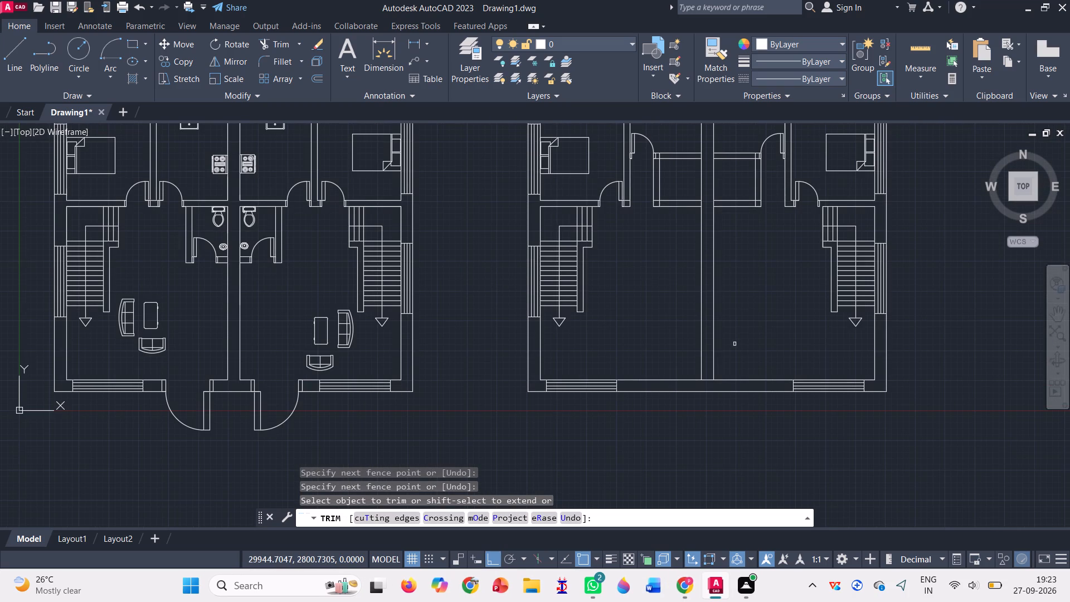
key(Escape)
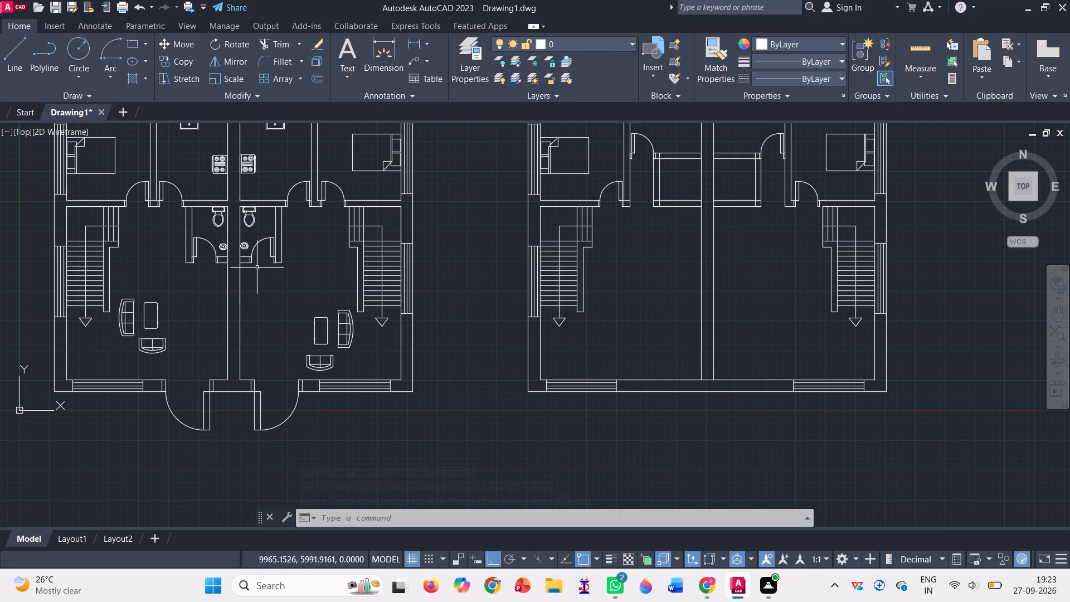
Move the copy's front wall lines together with both front windows 1500 upward, with the outer lower-right corner as base point.
click(18, 67)
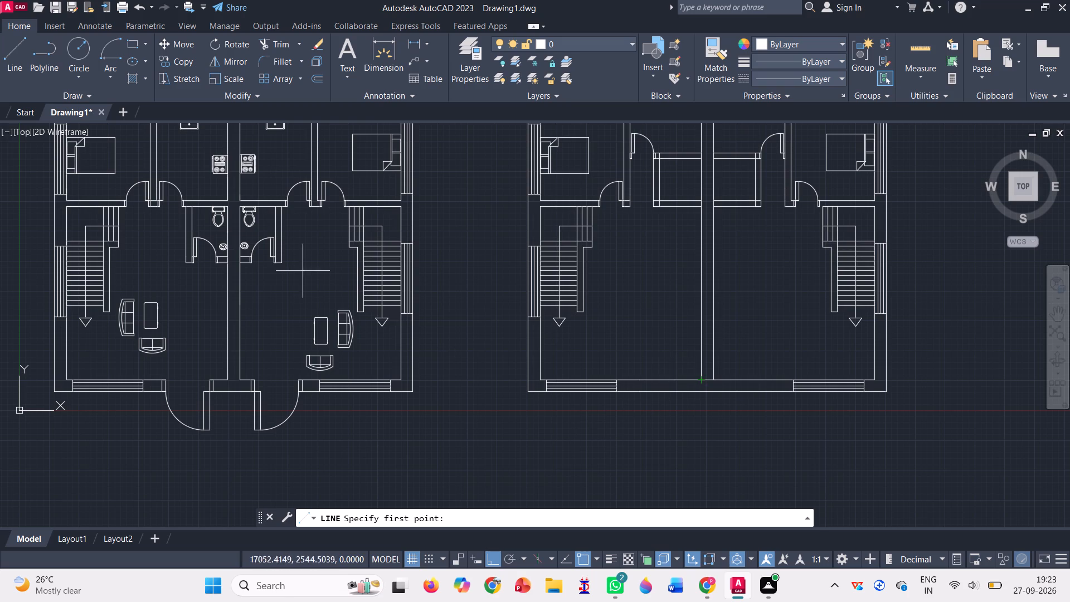
click(188, 41)
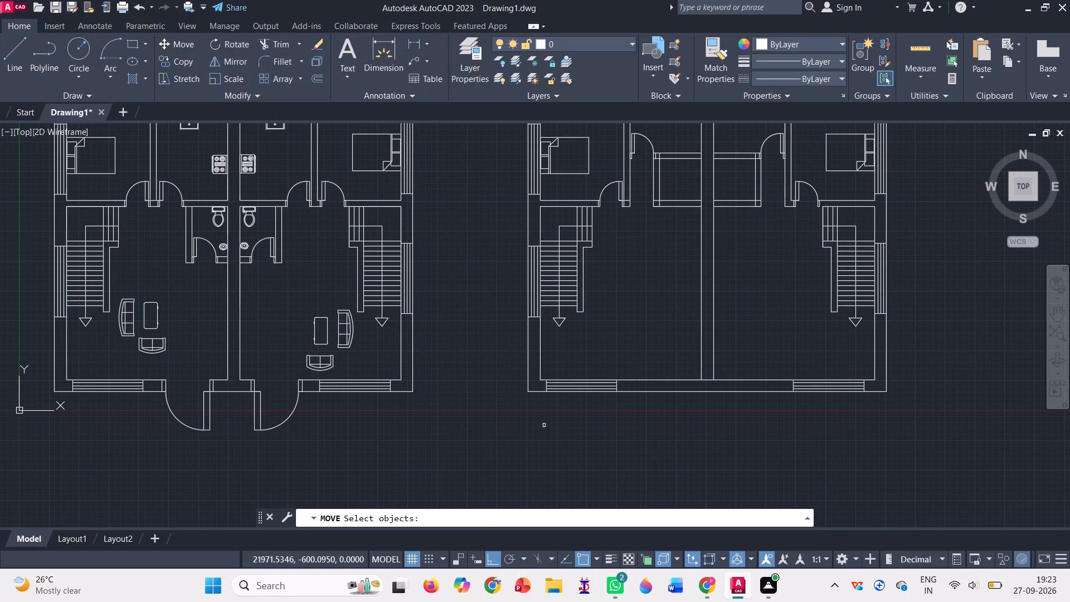
scroll(630, 385, up, 1)
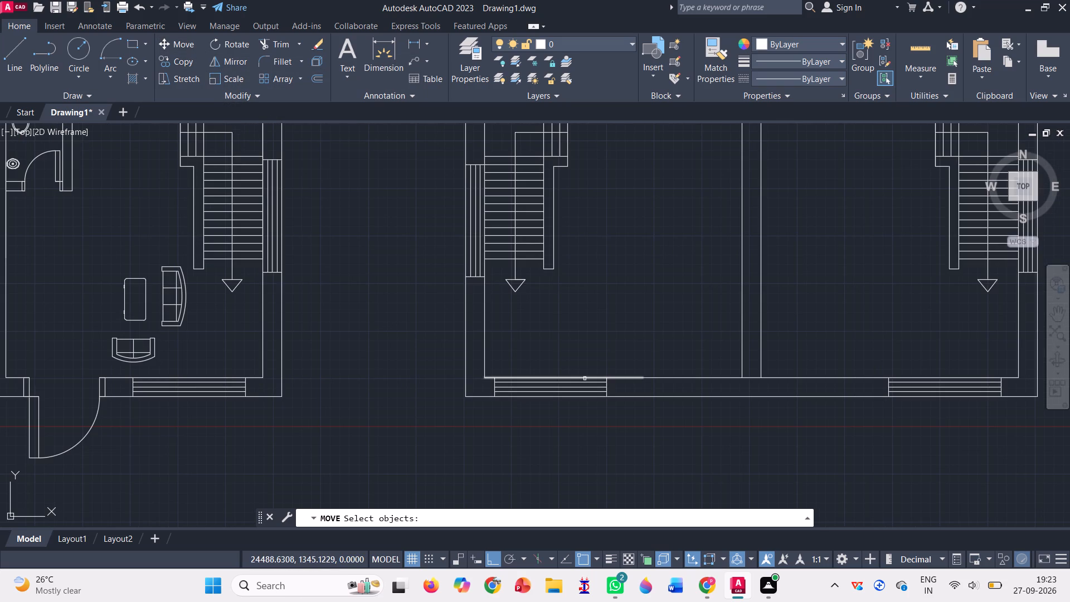
click(654, 376)
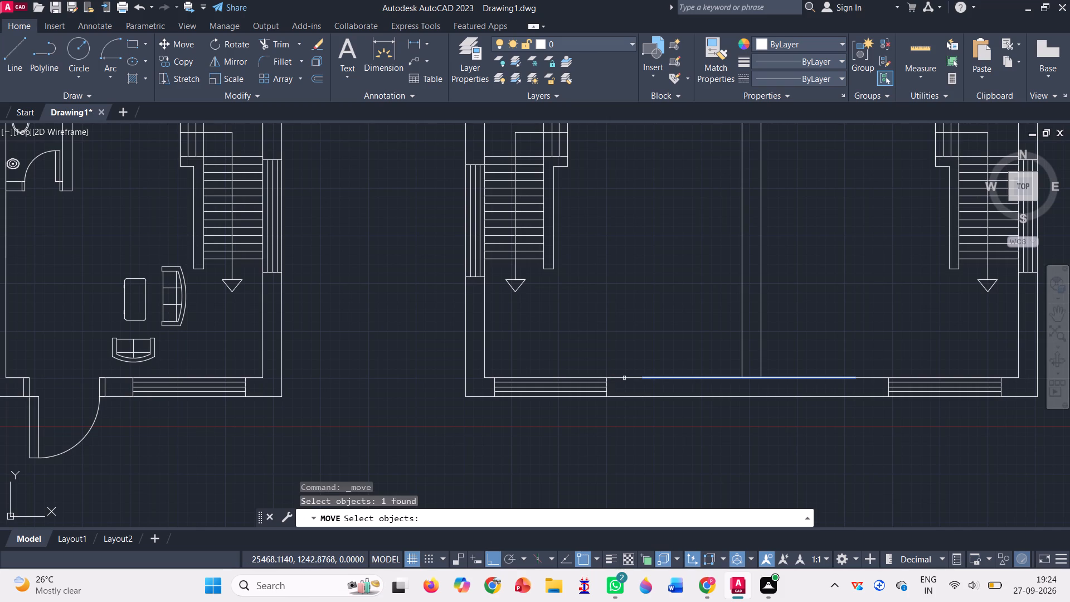
click(624, 378)
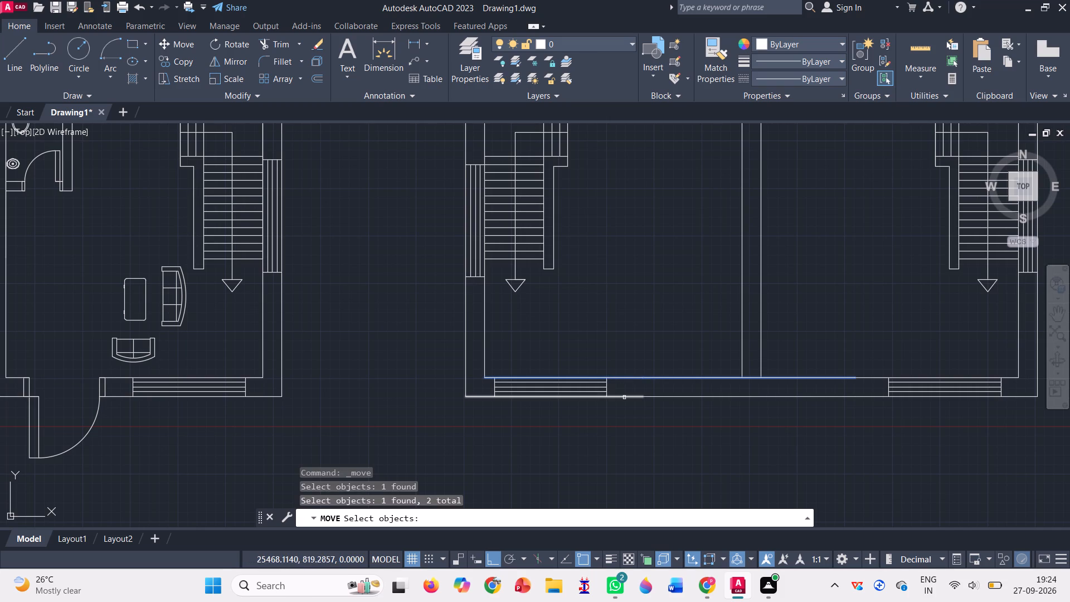
click(624, 397)
click(597, 391)
click(689, 397)
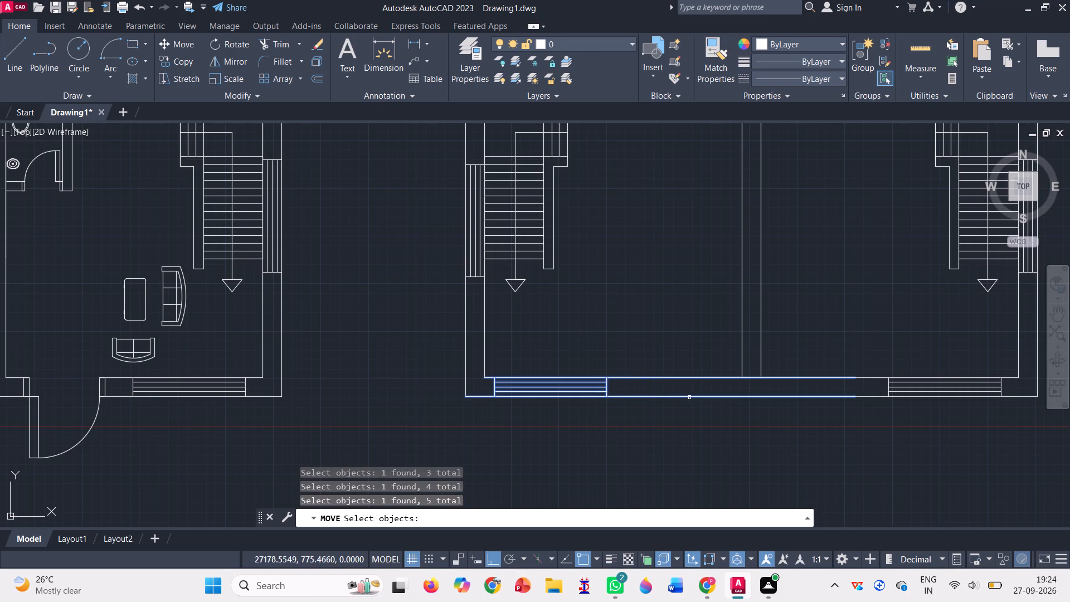
scroll(615, 368, down, 3)
scroll(701, 356, up, 3)
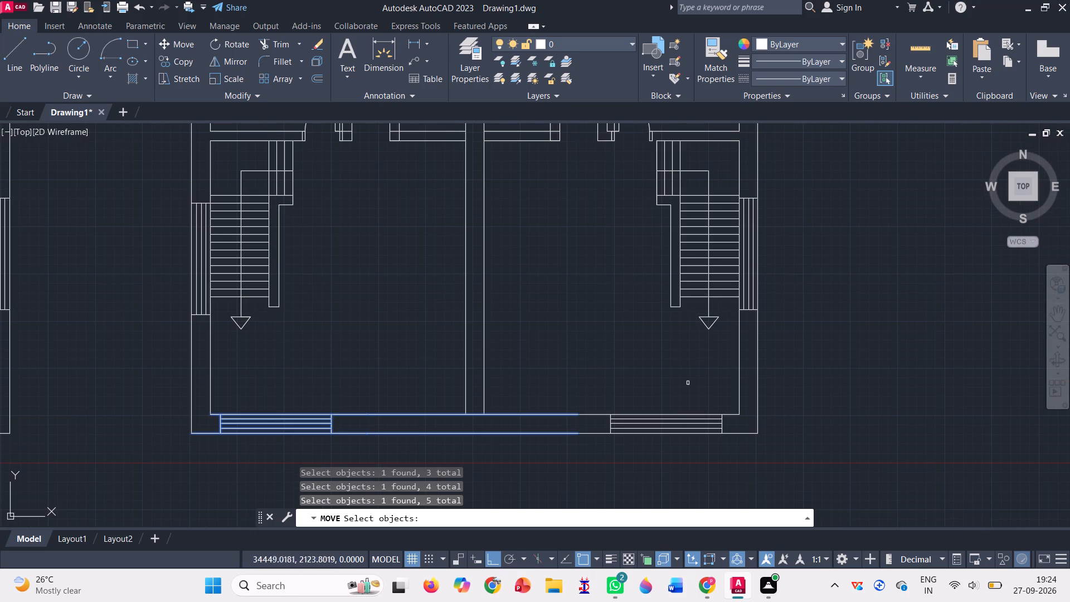
click(675, 419)
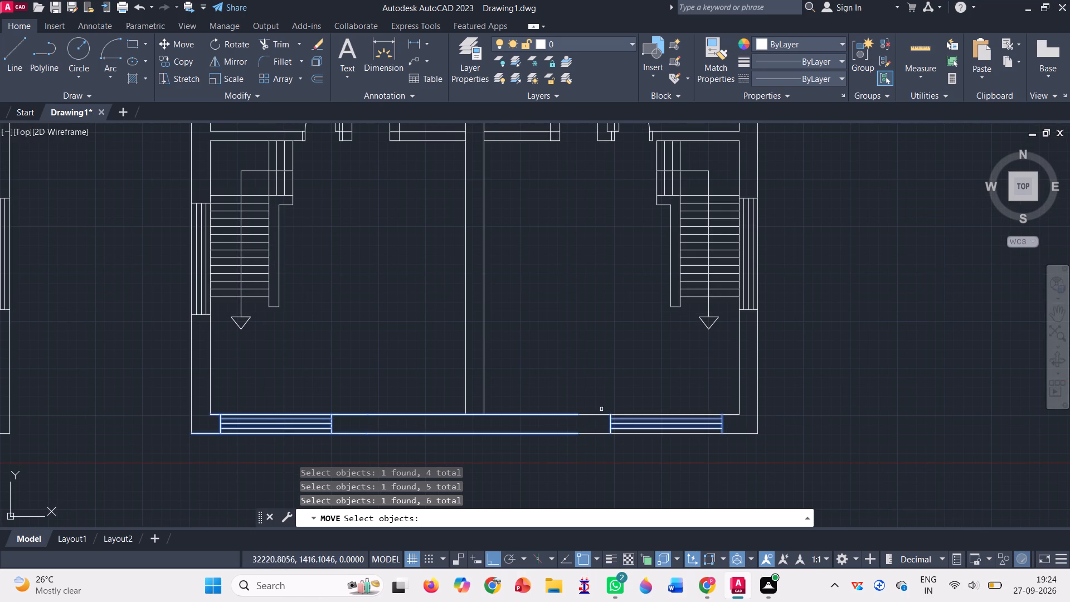
click(598, 414)
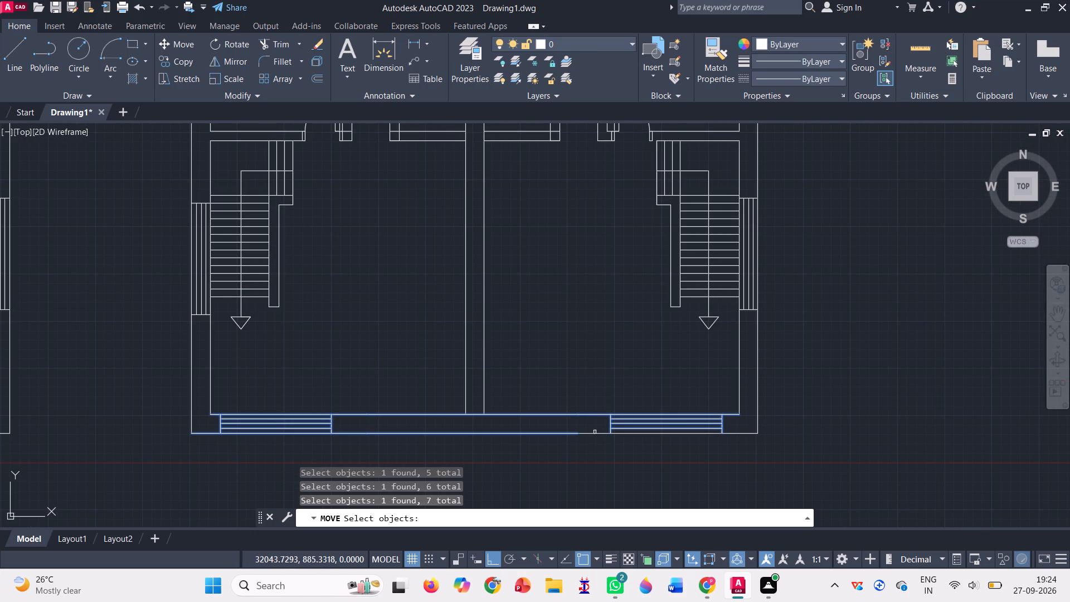
click(595, 432)
key(Return)
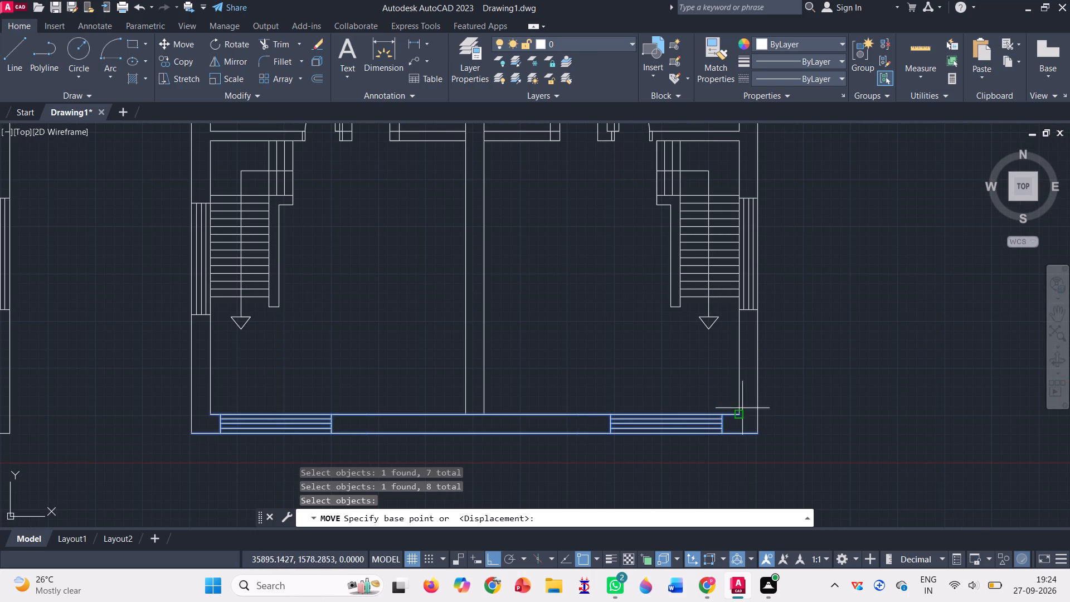
click(755, 434)
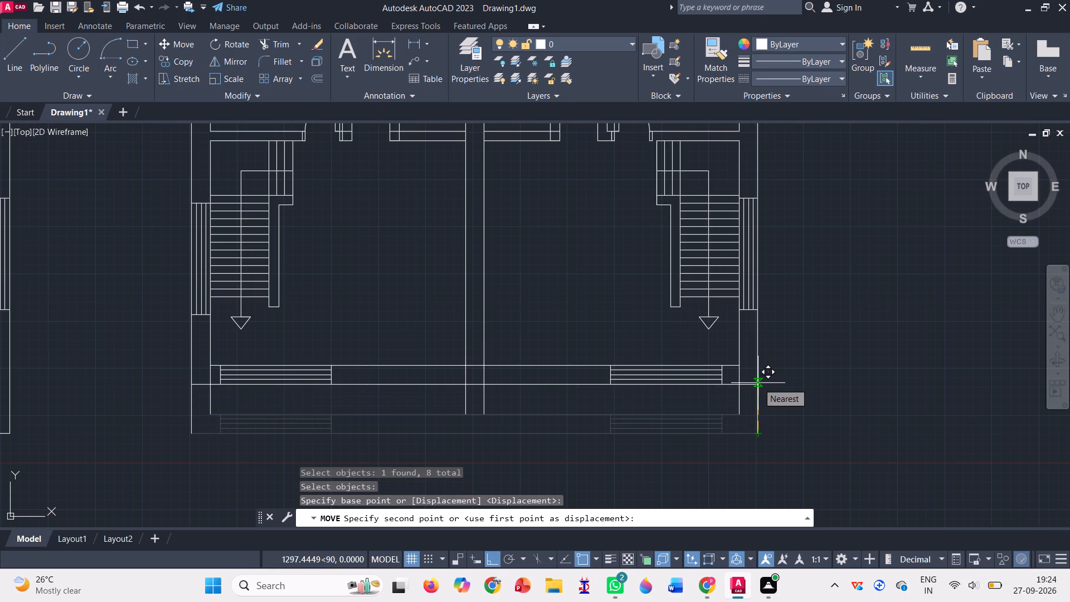
text(1500)
key(Return)
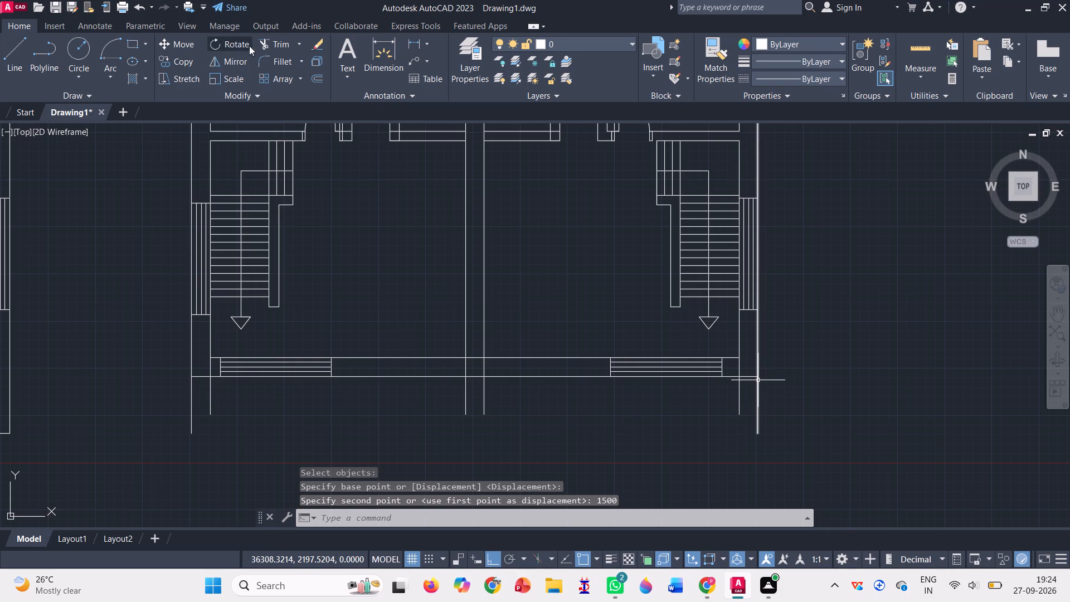
Trim the left and right exterior side wall lines that extend below the relocated front wall.
click(271, 42)
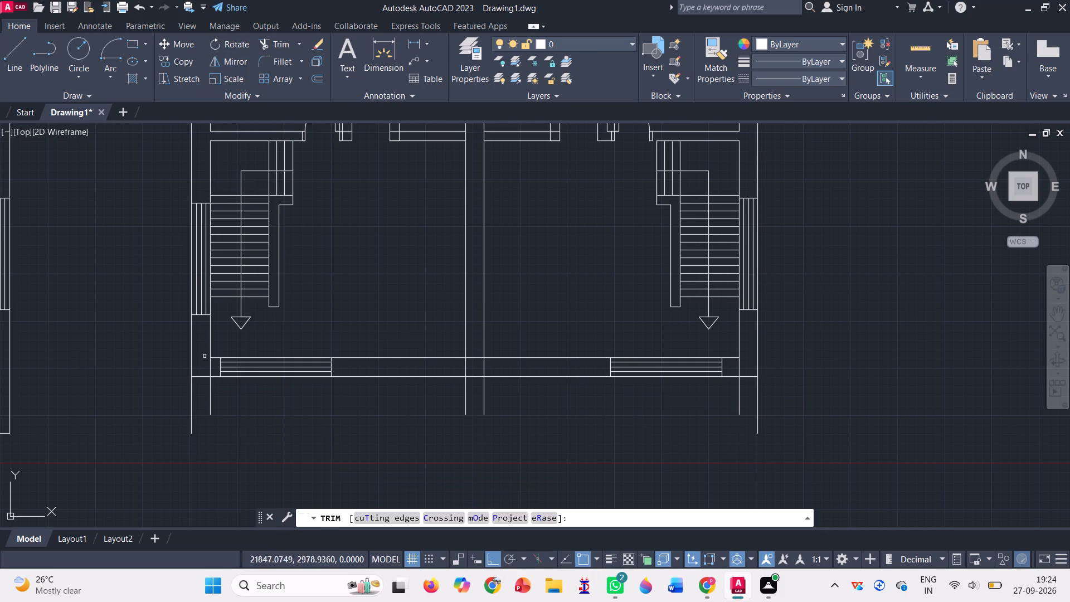
drag(130, 385, 238, 405)
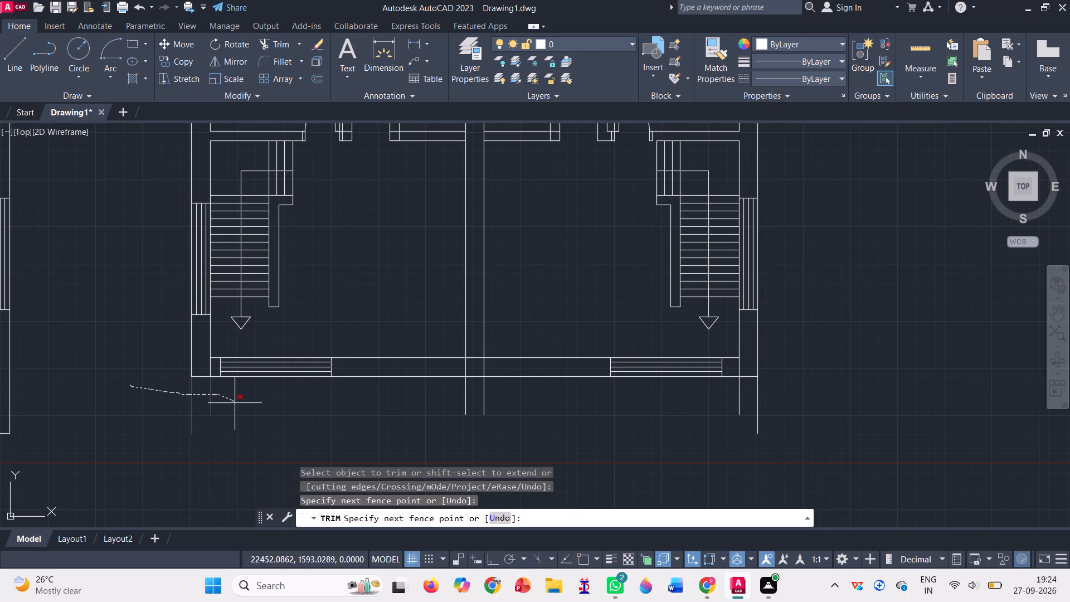
drag(238, 405, 240, 407)
drag(692, 404, 812, 406)
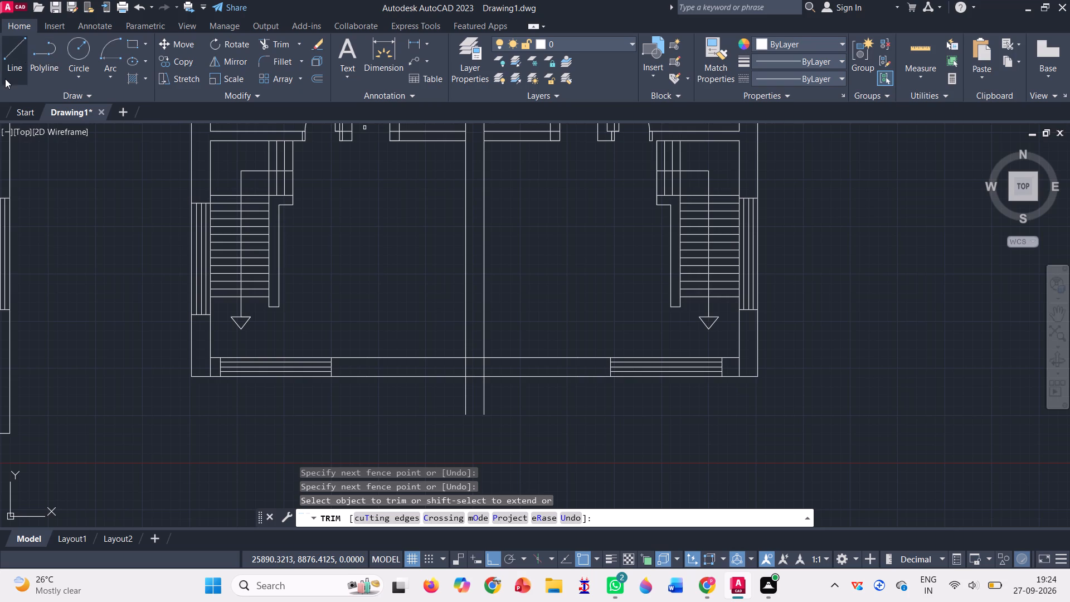
Close the party wall's lower end with a line and continue it into a 3500 by 3500 square against the wall's right face.
double_click(18, 70)
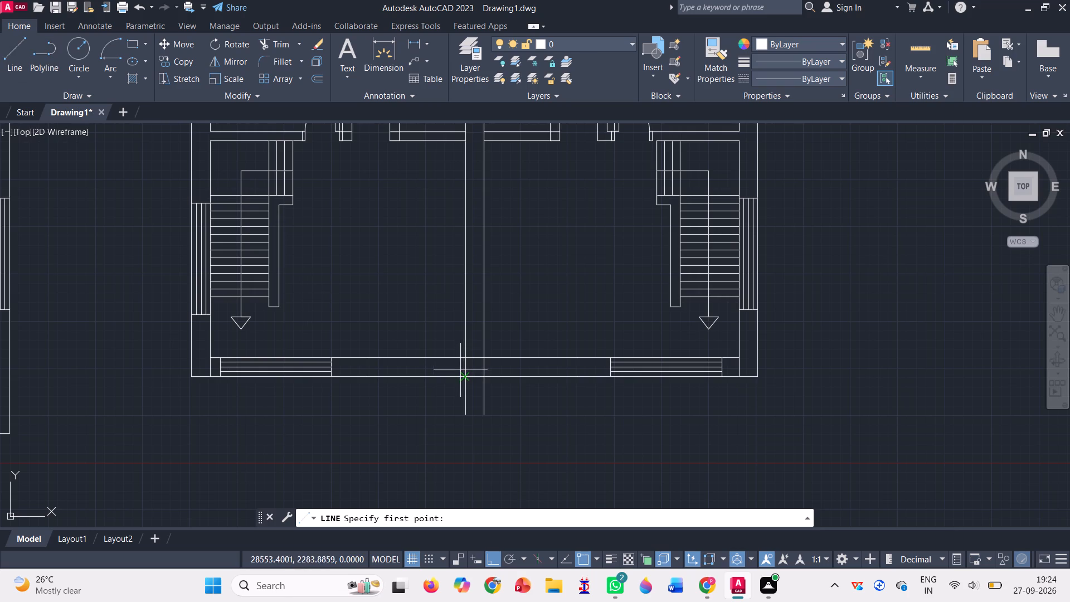
click(465, 414)
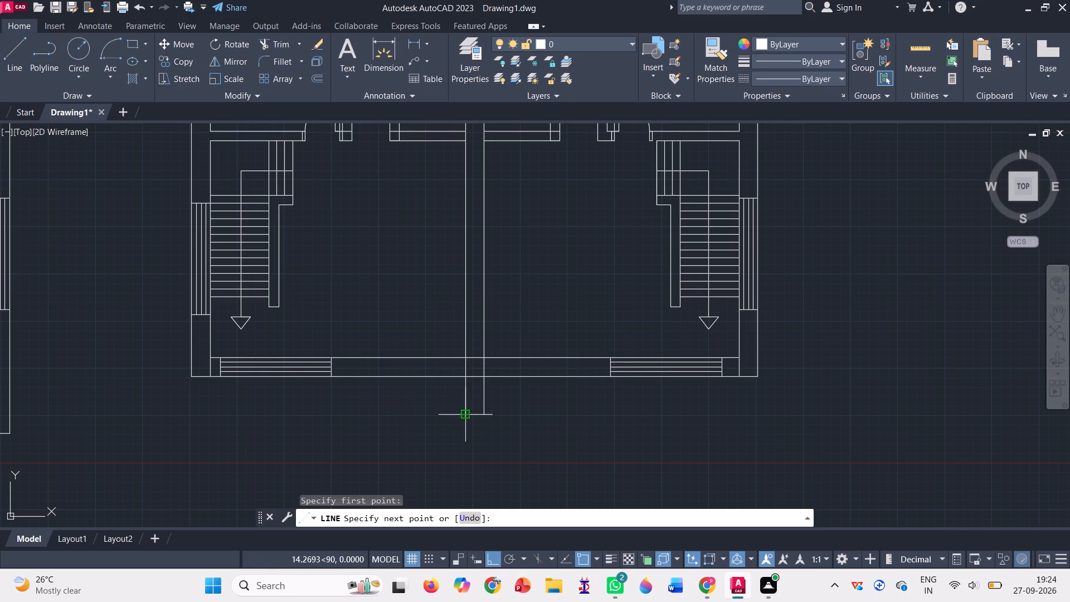
click(484, 417)
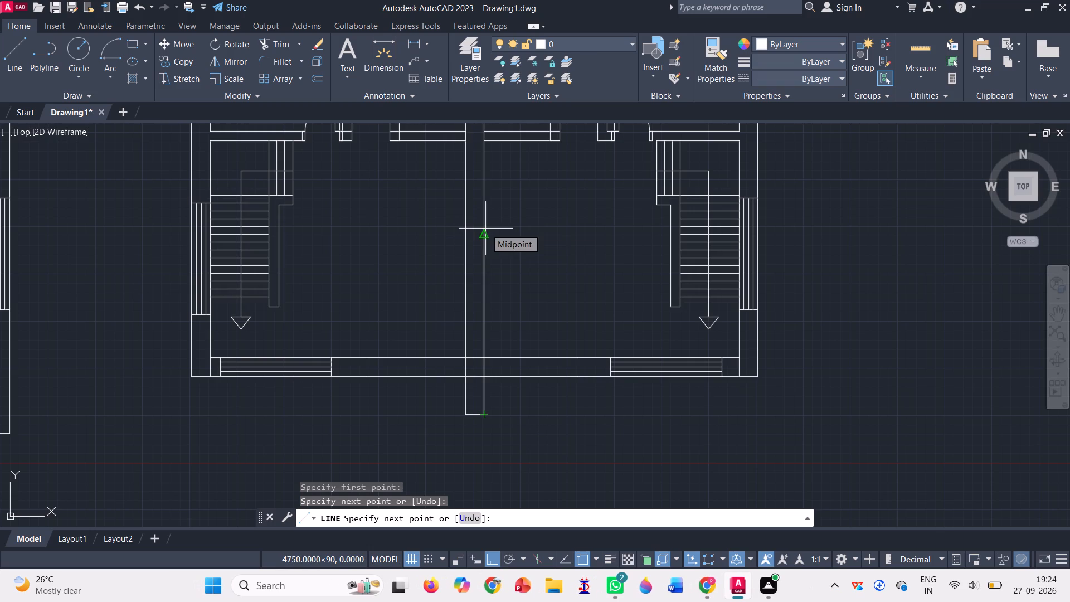
text(3500)
key(Return)
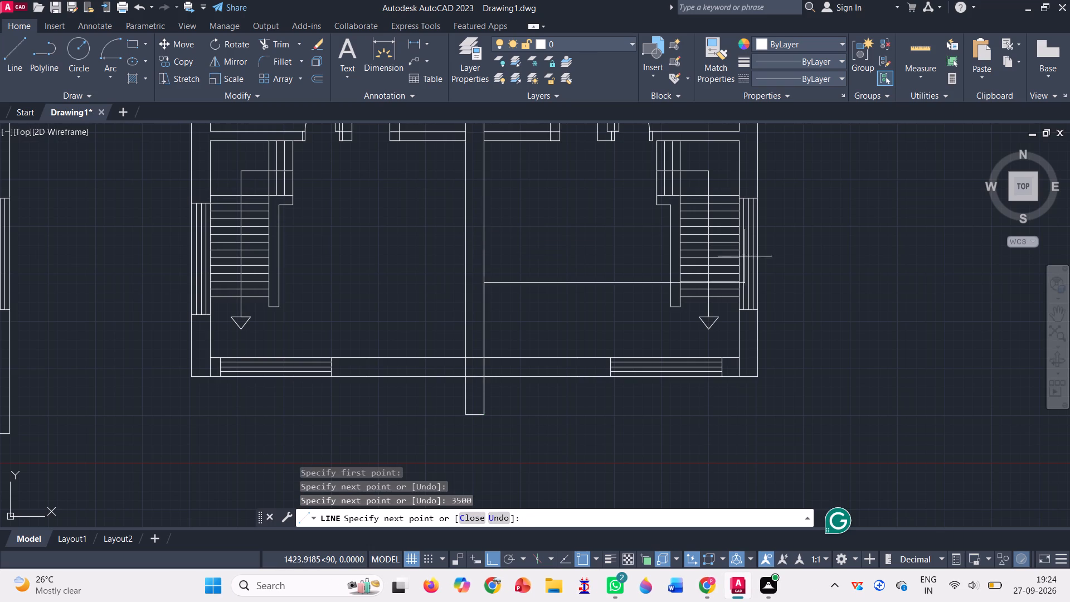
text(3500)
key(Return)
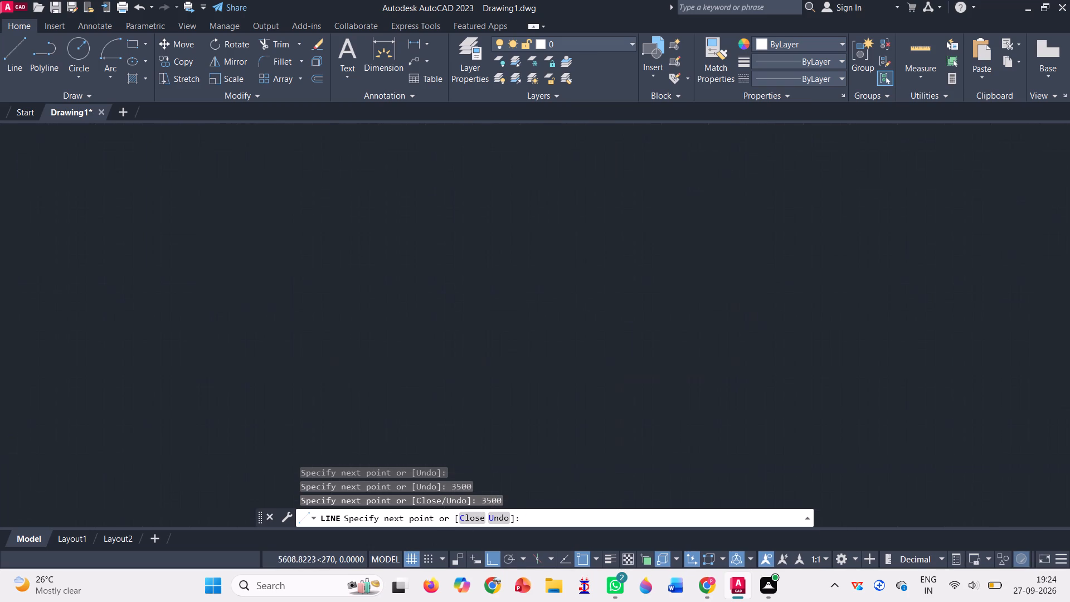
text(3500)
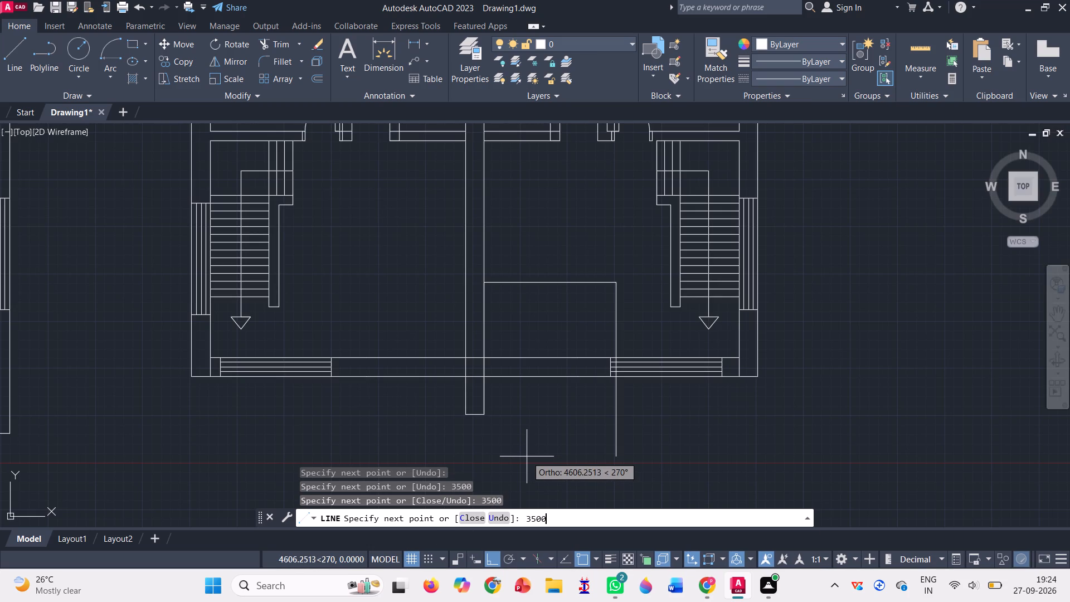
key(Return)
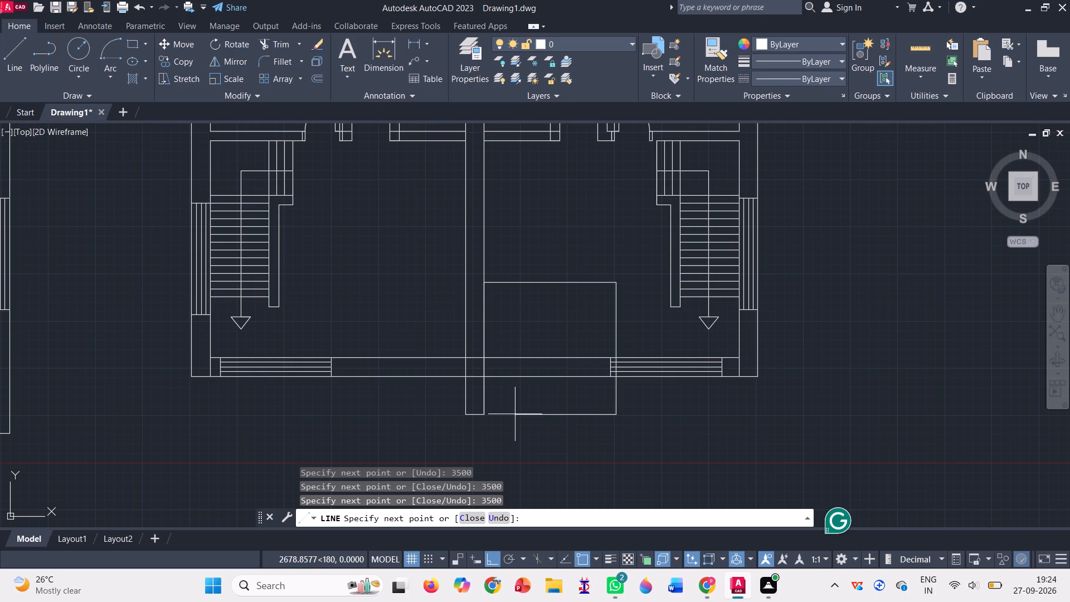
click(485, 414)
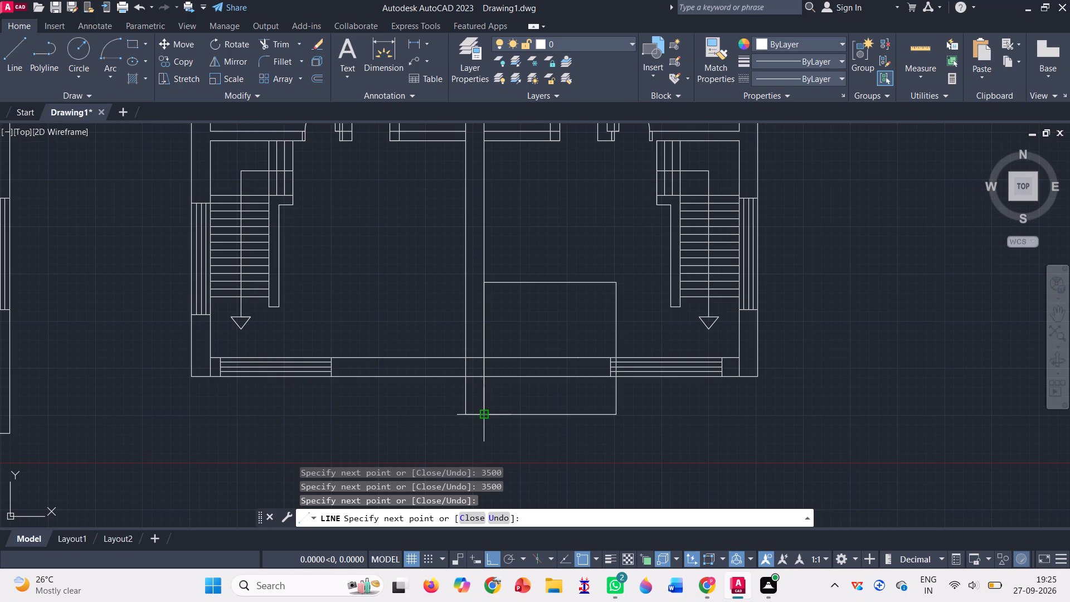
Continue the line across the party wall's lower end into a matching 3500 by 3500 square against the wall's left face.
click(466, 410)
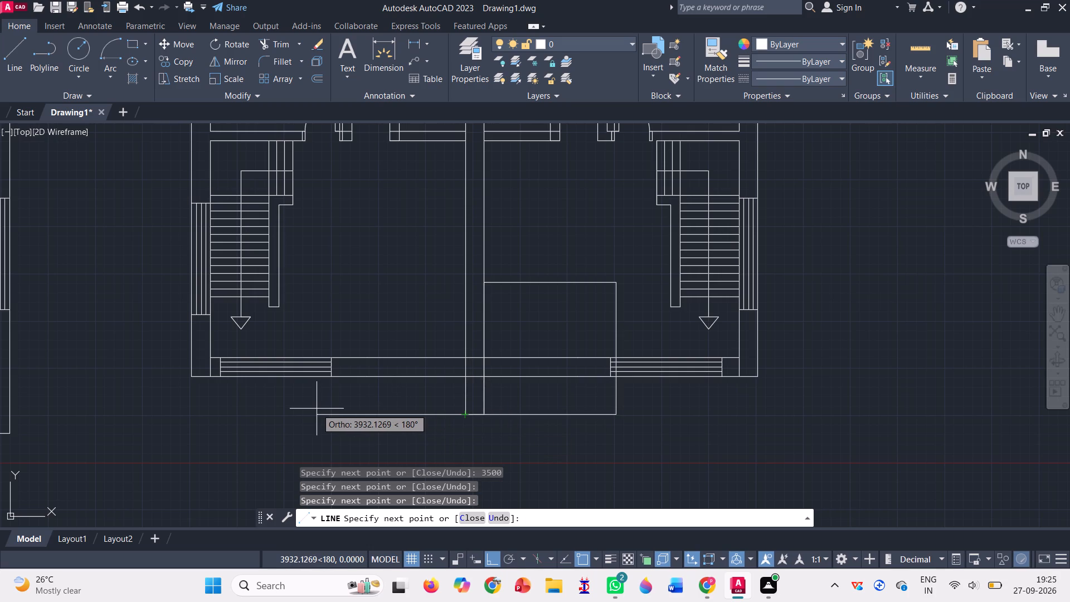
text(3500)
key(Return)
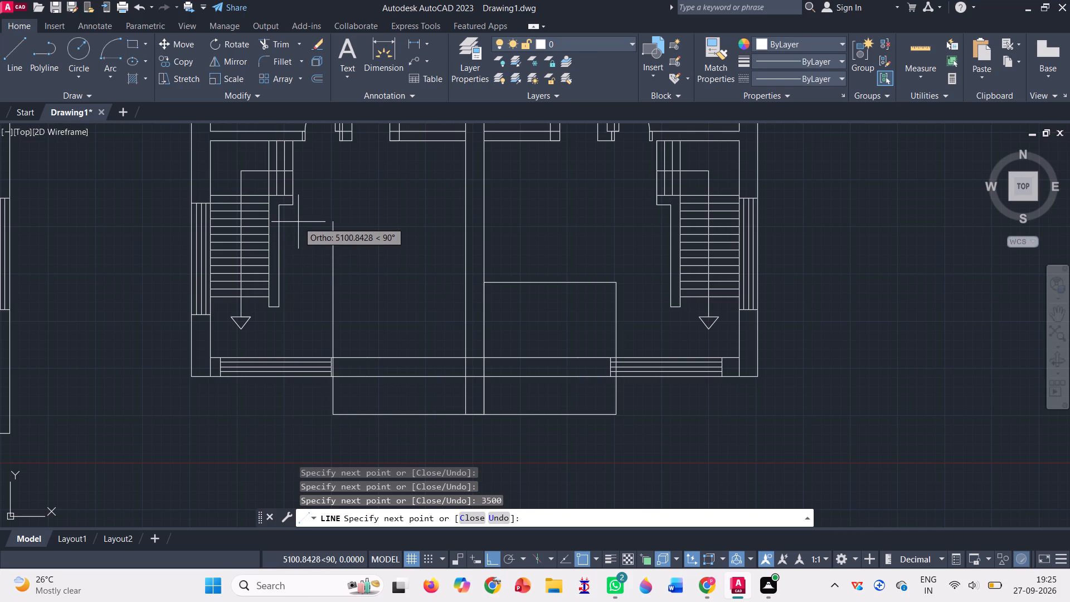
text(3500)
key(Return)
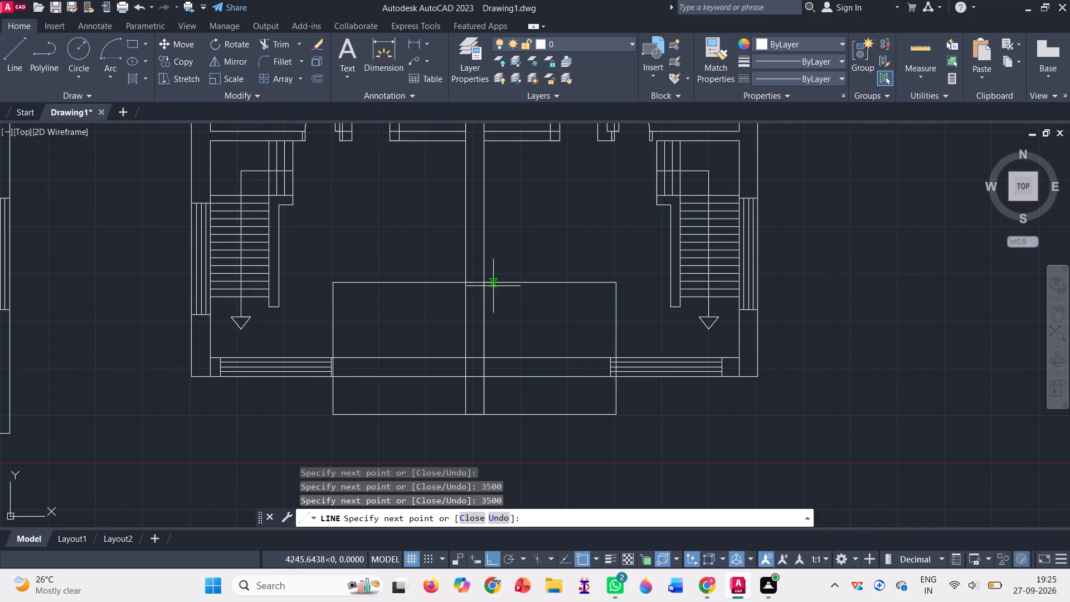
click(469, 285)
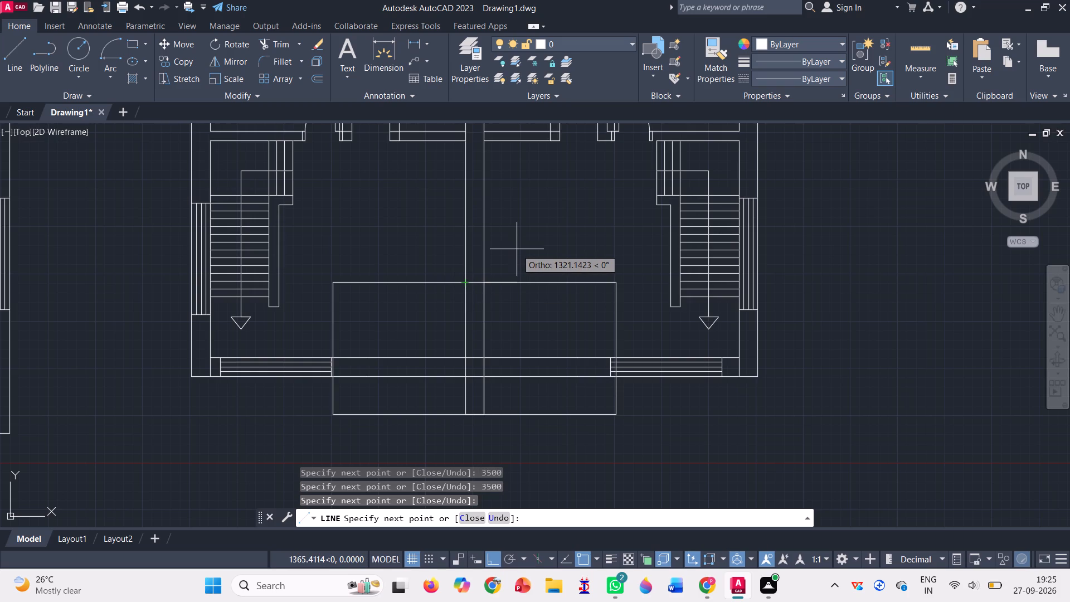
key(Return)
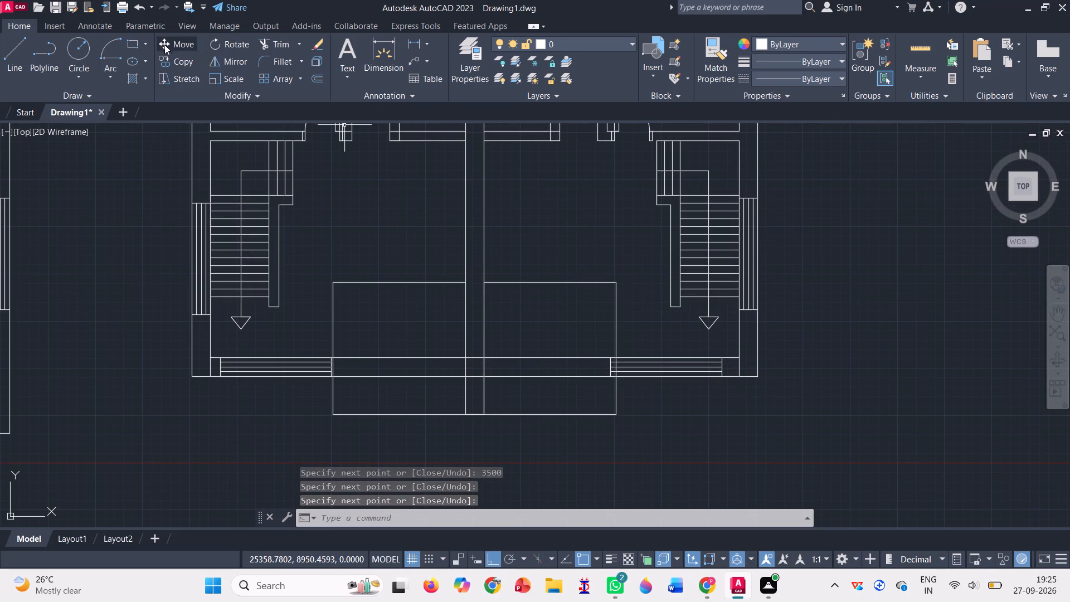
Copy the left square's outer vertical line 250 outward to the left, using its upper end as base point.
click(181, 60)
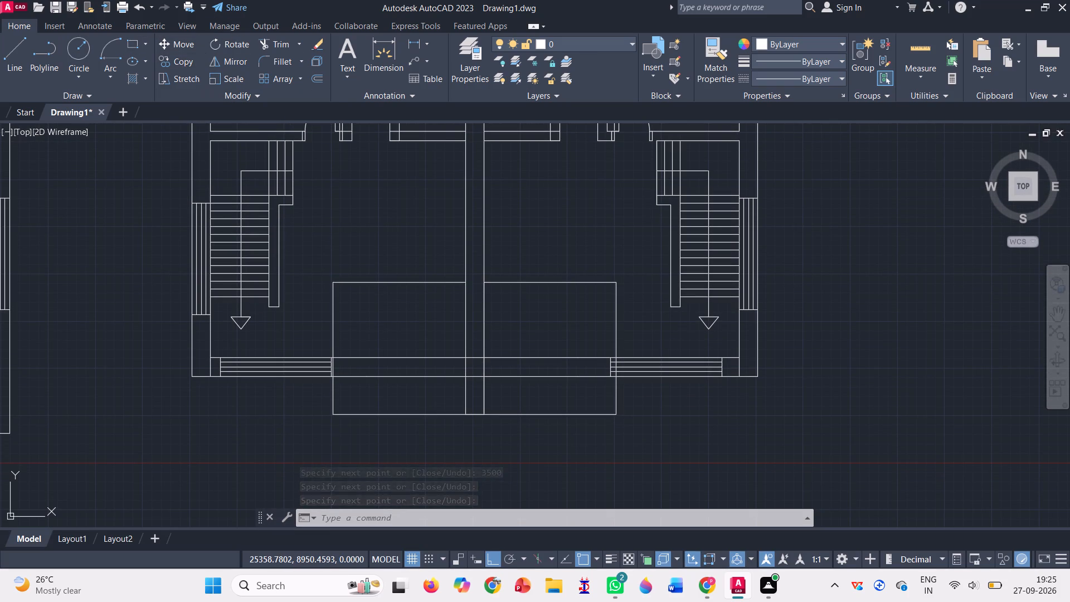
click(332, 324)
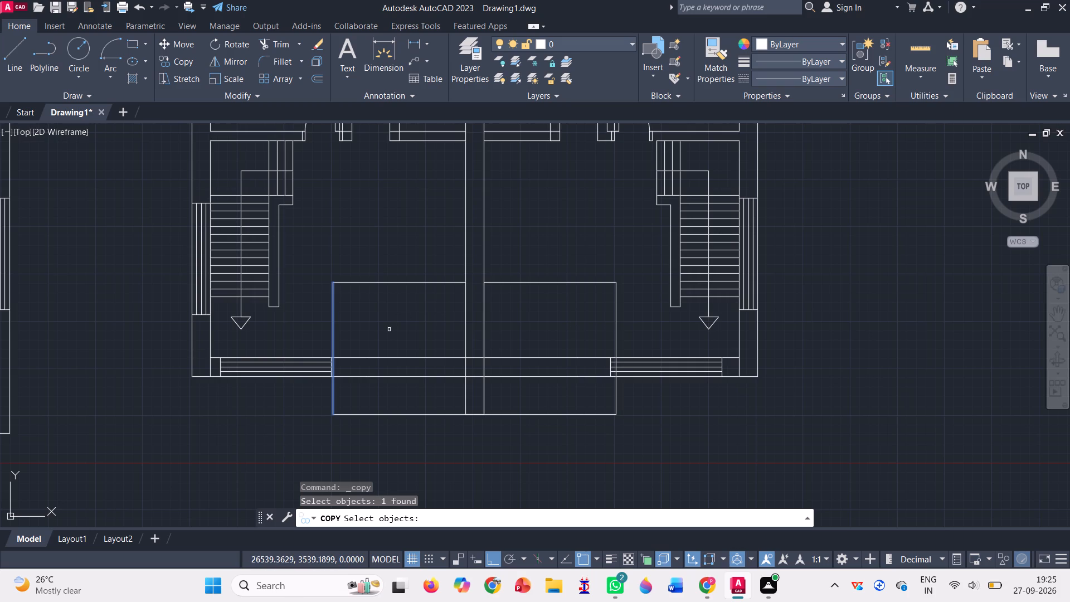
key(Return)
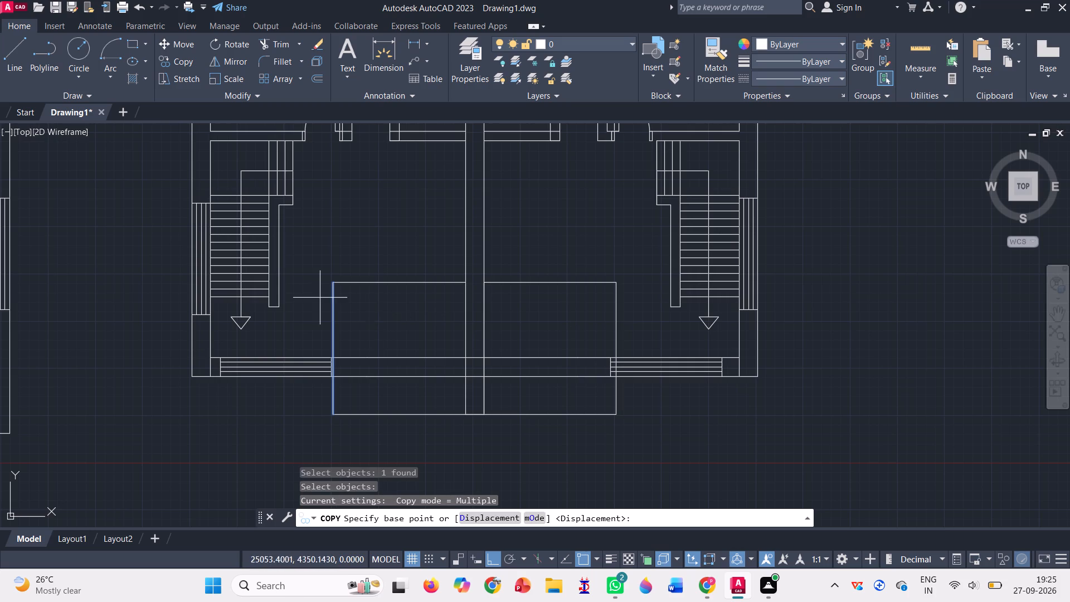
click(332, 284)
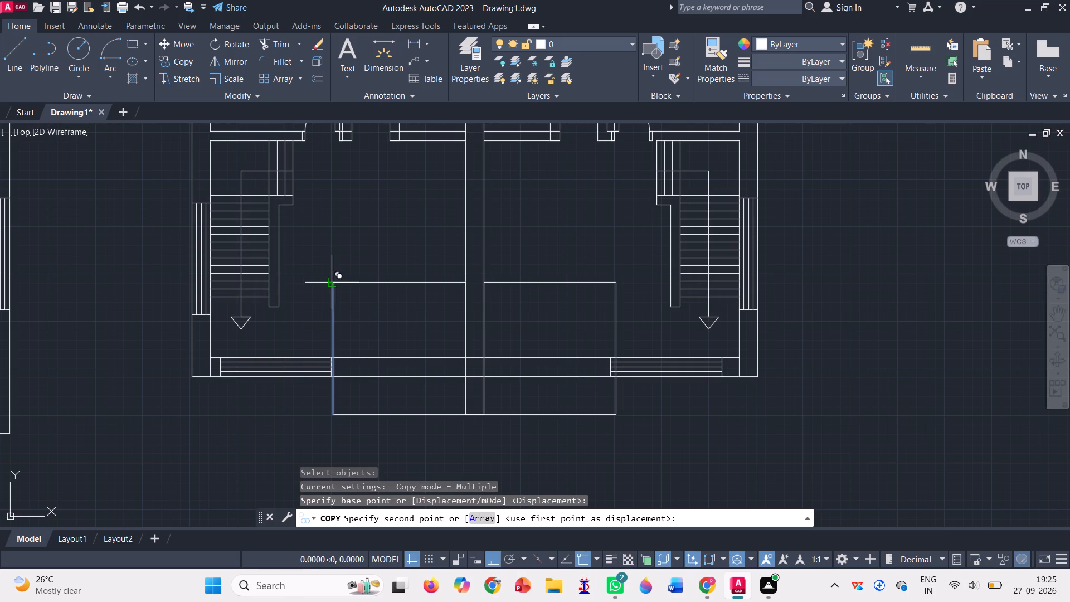
text(250)
key(Return)
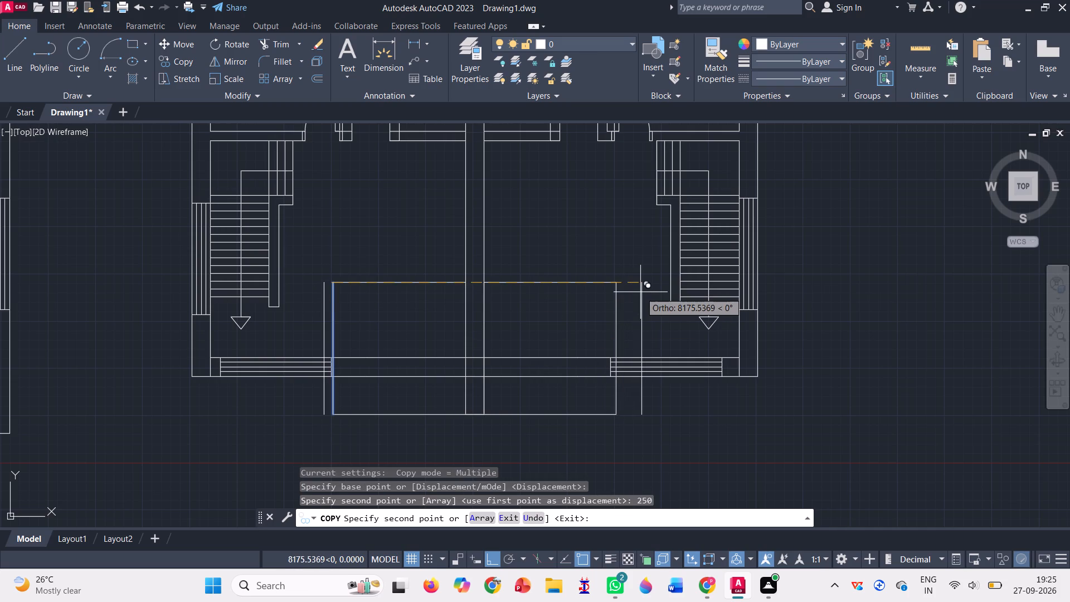
key(Escape)
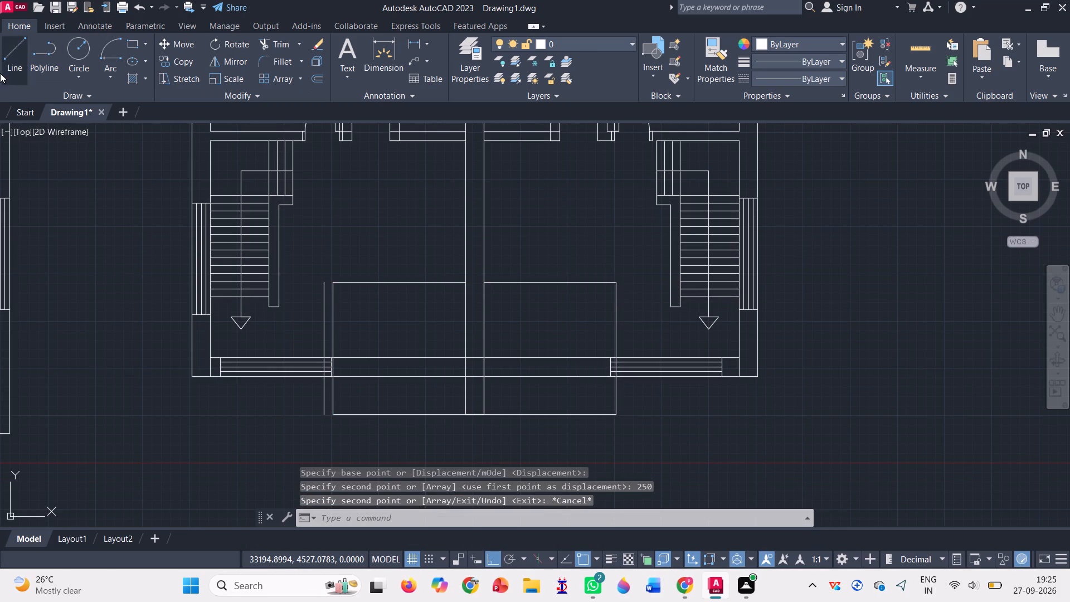
Copy the right square's outer vertical line 250 outward to the right, using its upper end as base point.
click(181, 64)
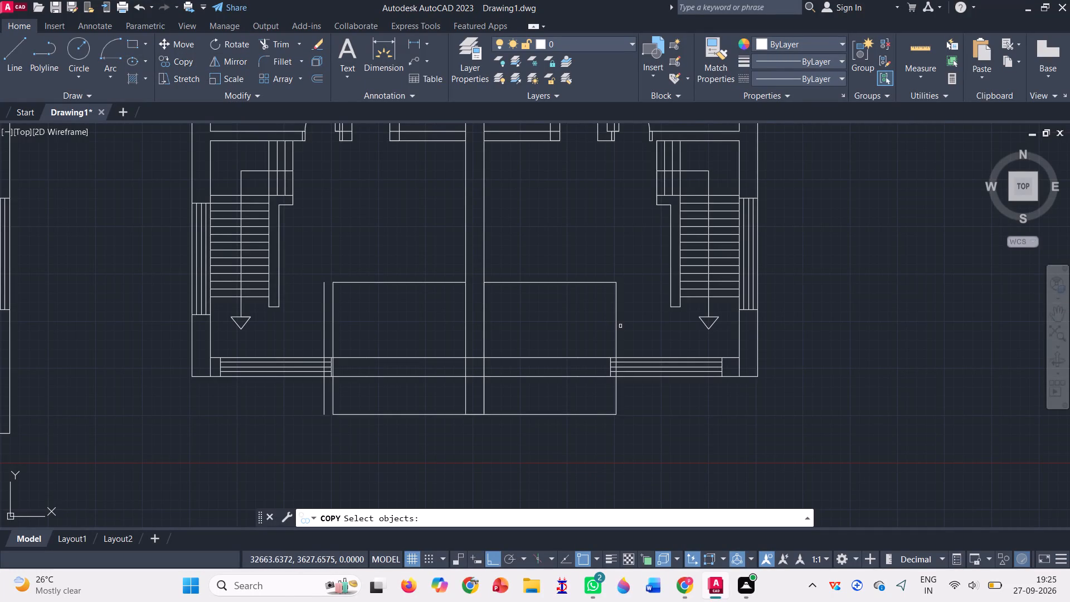
click(616, 331)
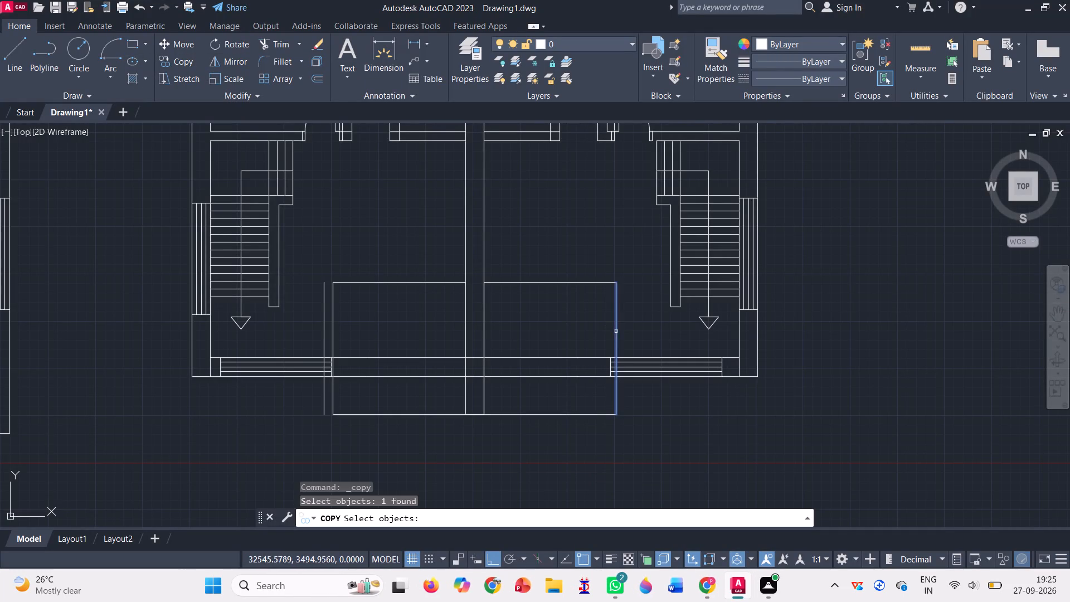
key(Return)
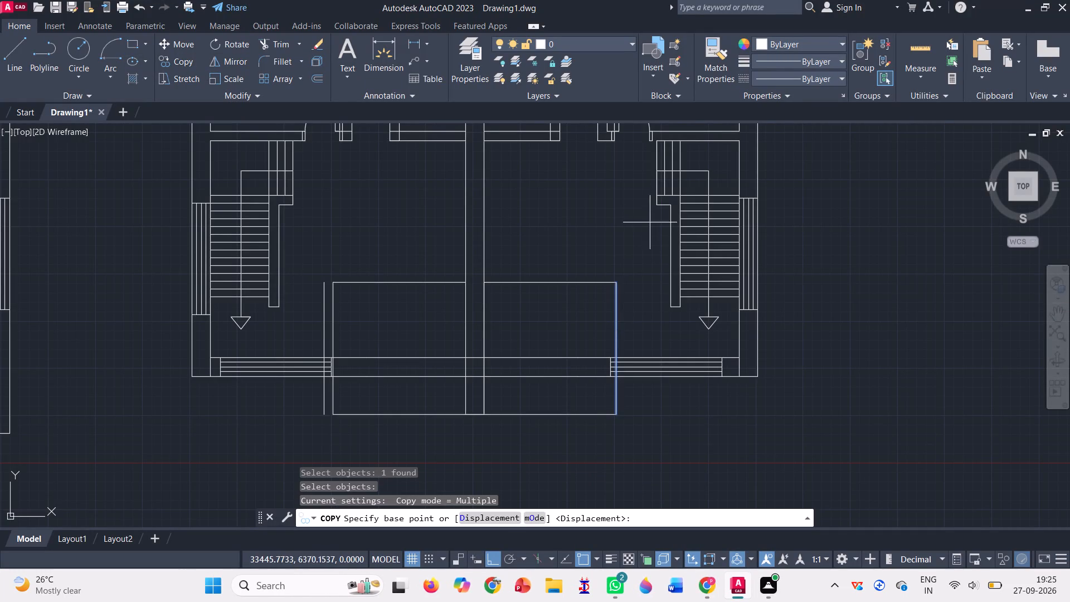
click(617, 283)
text(250)
key(Return)
key(Return)
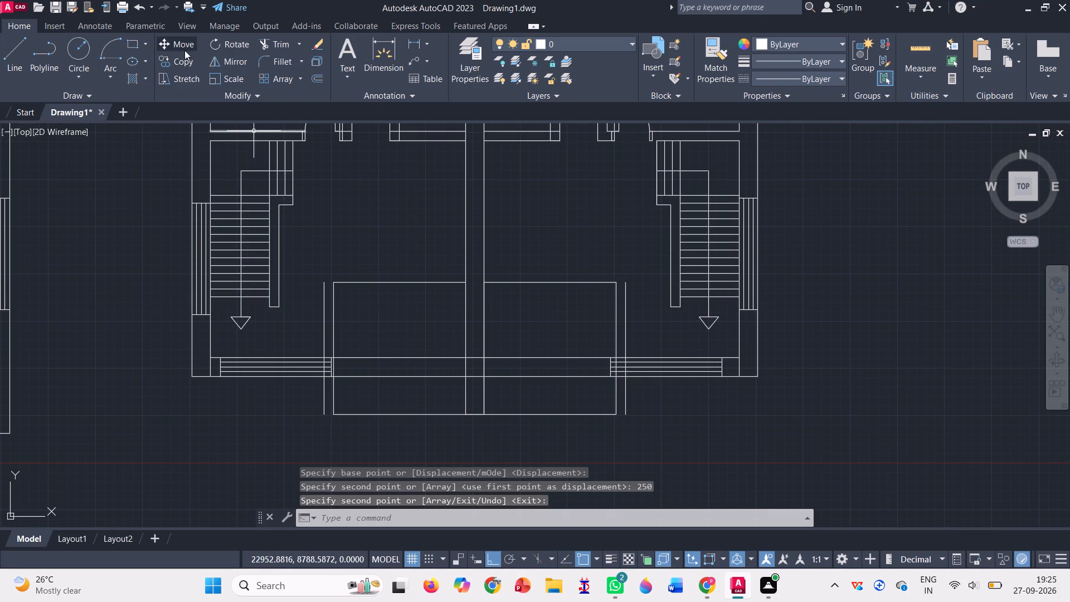
Copy the top lines of both squares 250 upward, with the right square's corner at the party wall as base point.
click(184, 56)
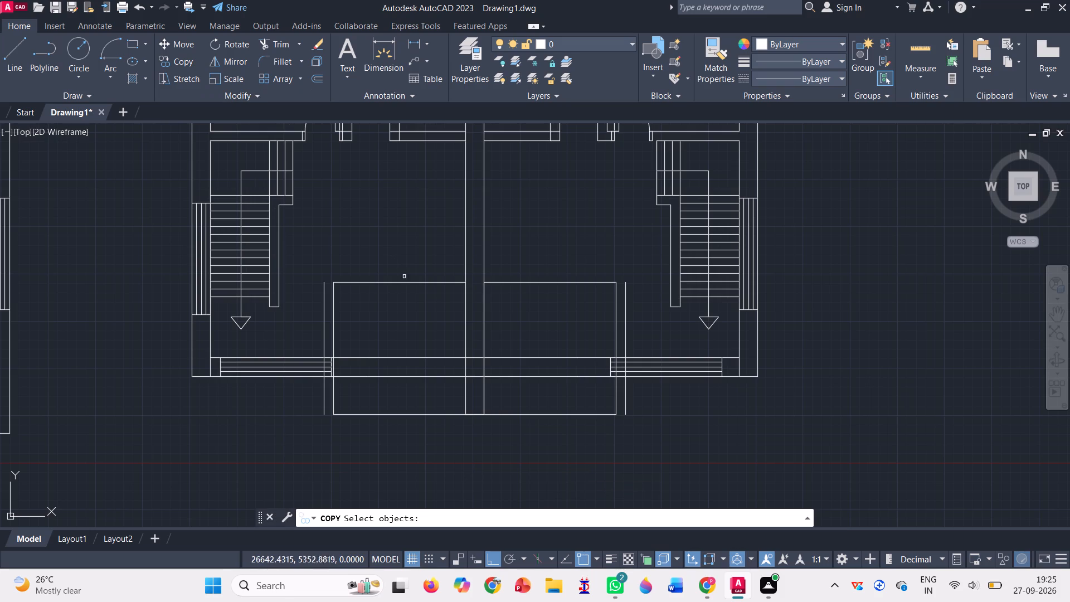
click(413, 285)
click(422, 274)
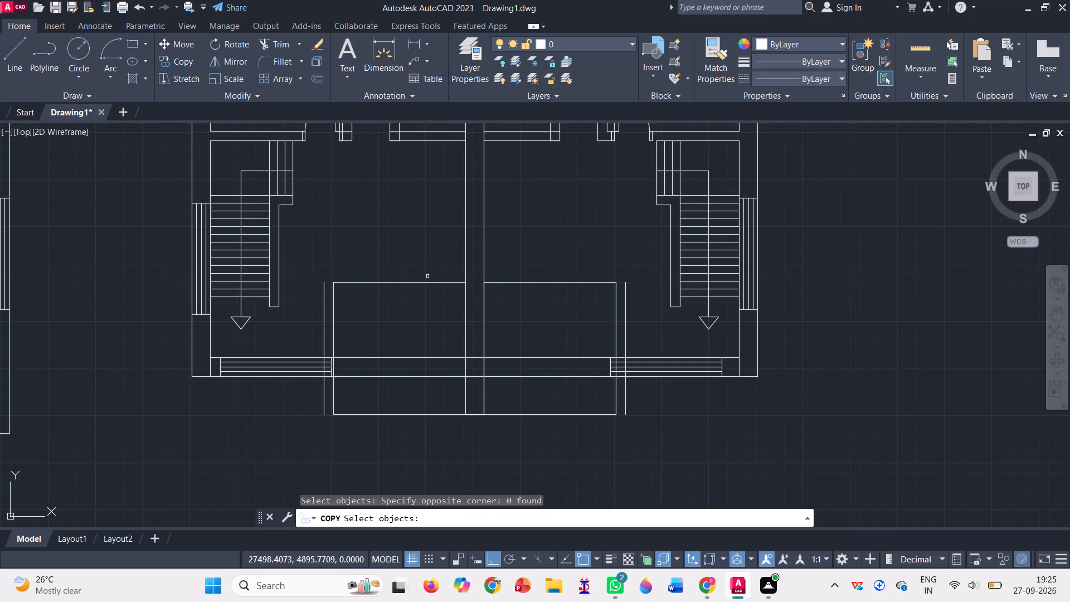
click(431, 284)
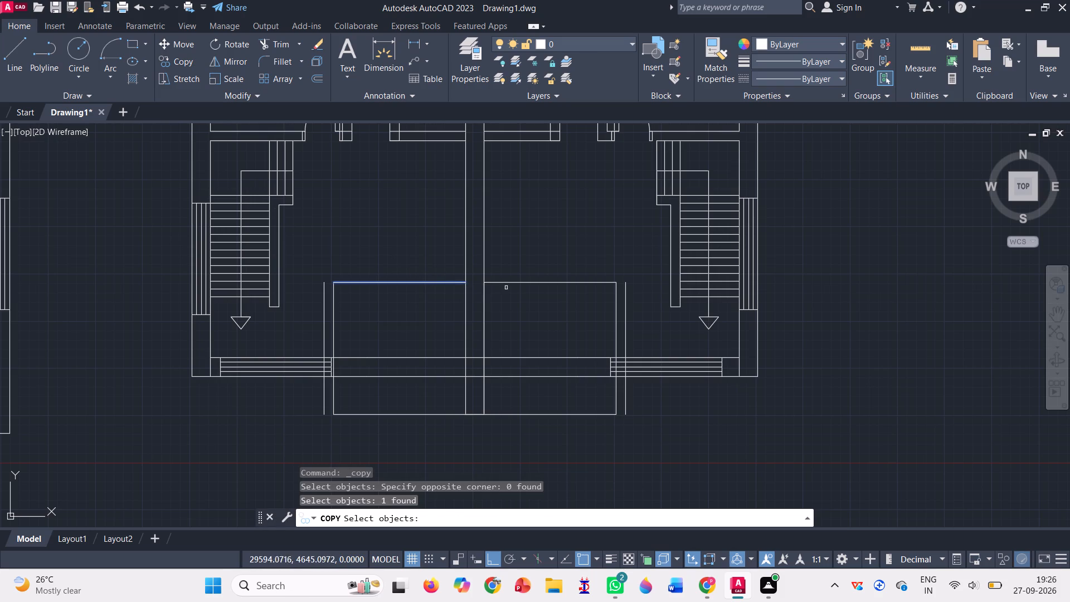
click(519, 282)
key(Return)
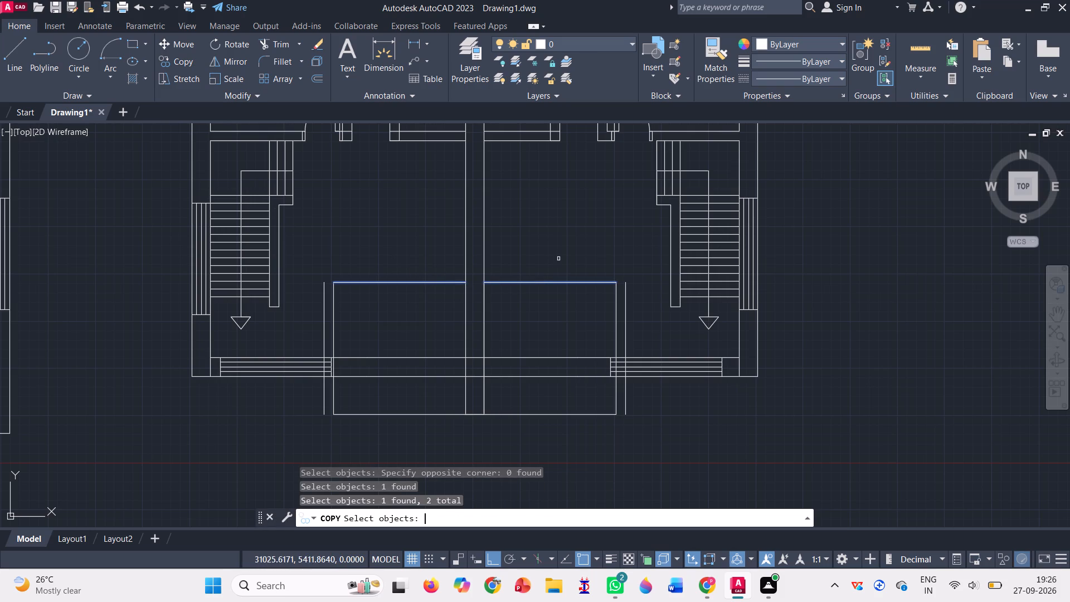
click(487, 282)
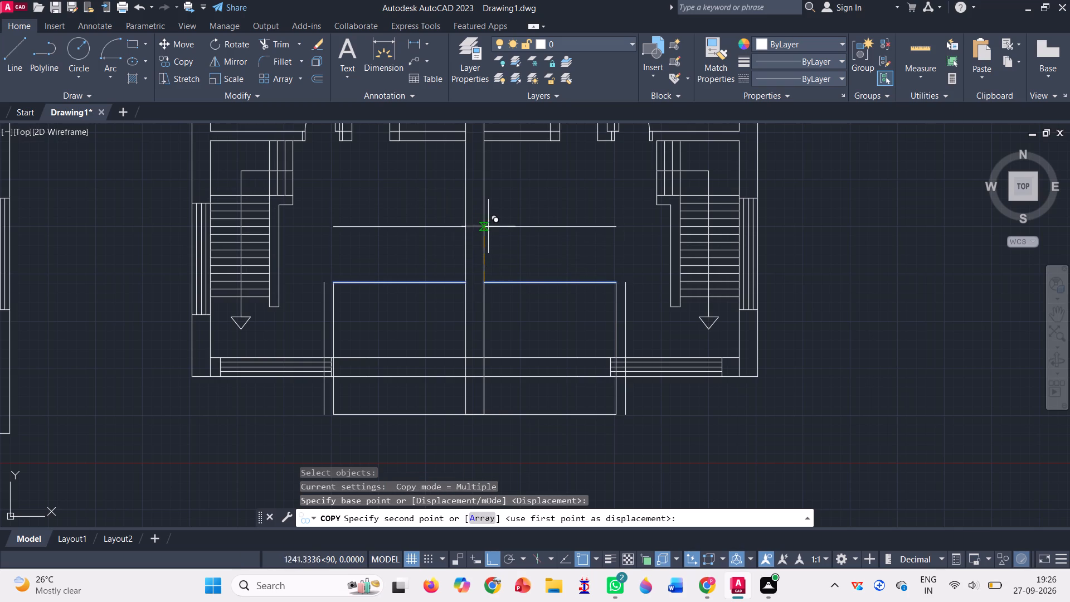
text(250)
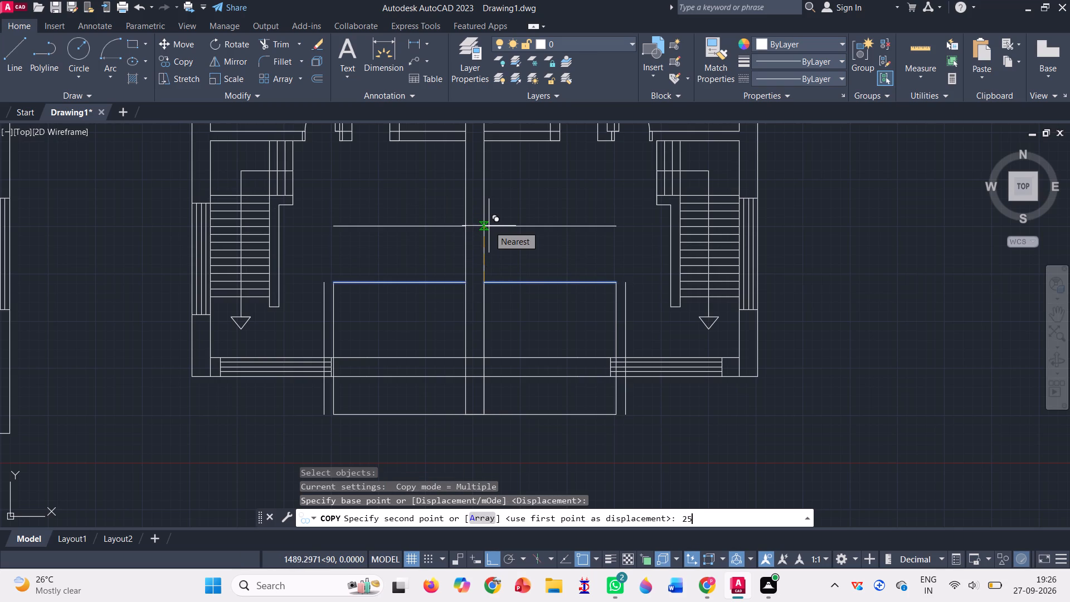
key(Return)
key(Escape)
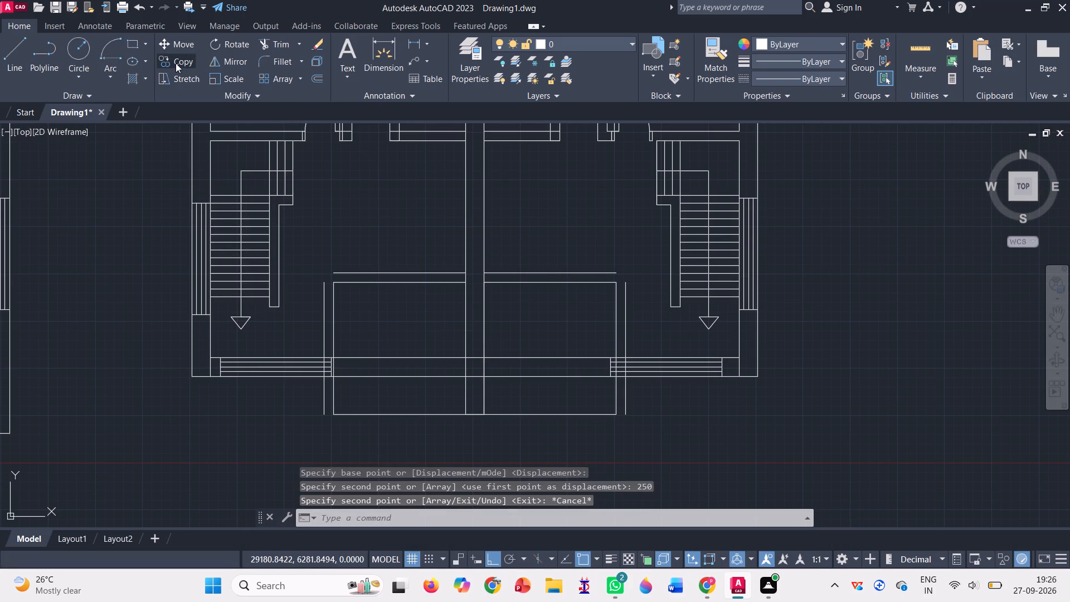
Copy the bottom lines of both squares and the short line between them 250 downward, using the right square's outer lower corner as base point.
click(176, 63)
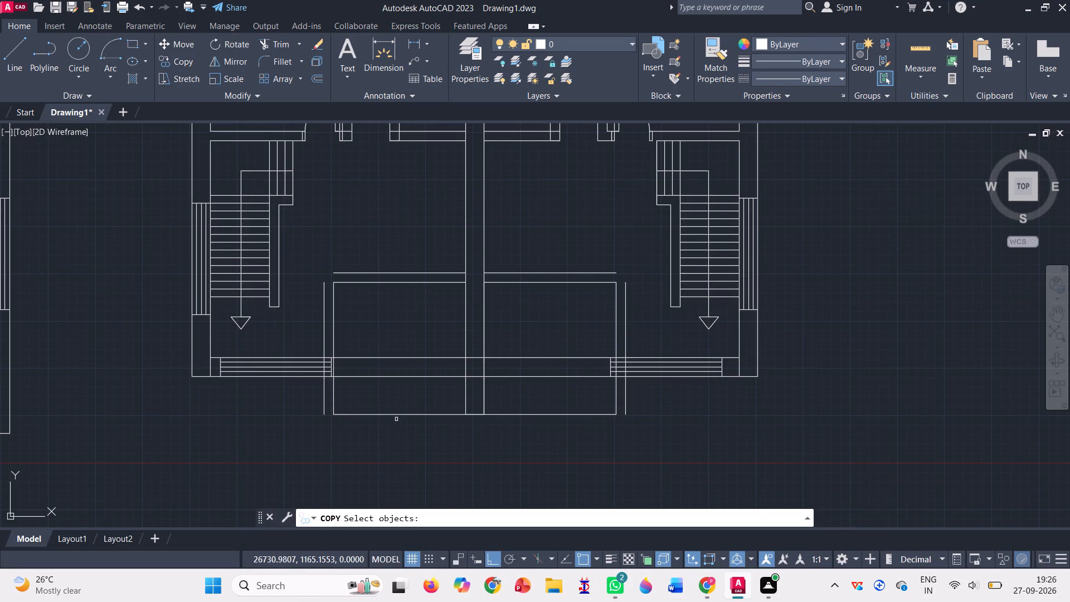
click(417, 414)
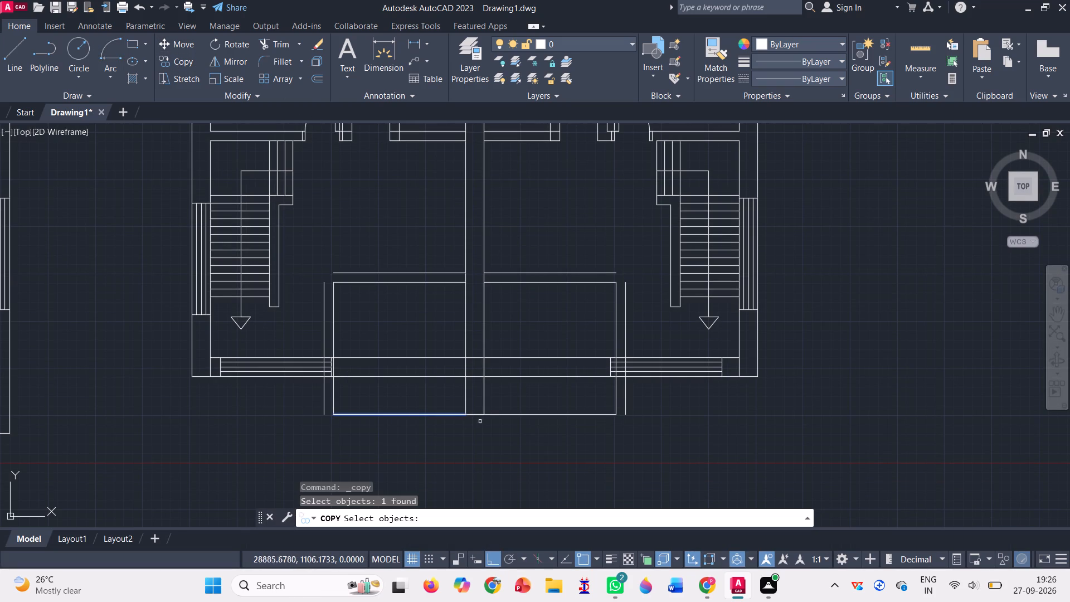
click(498, 412)
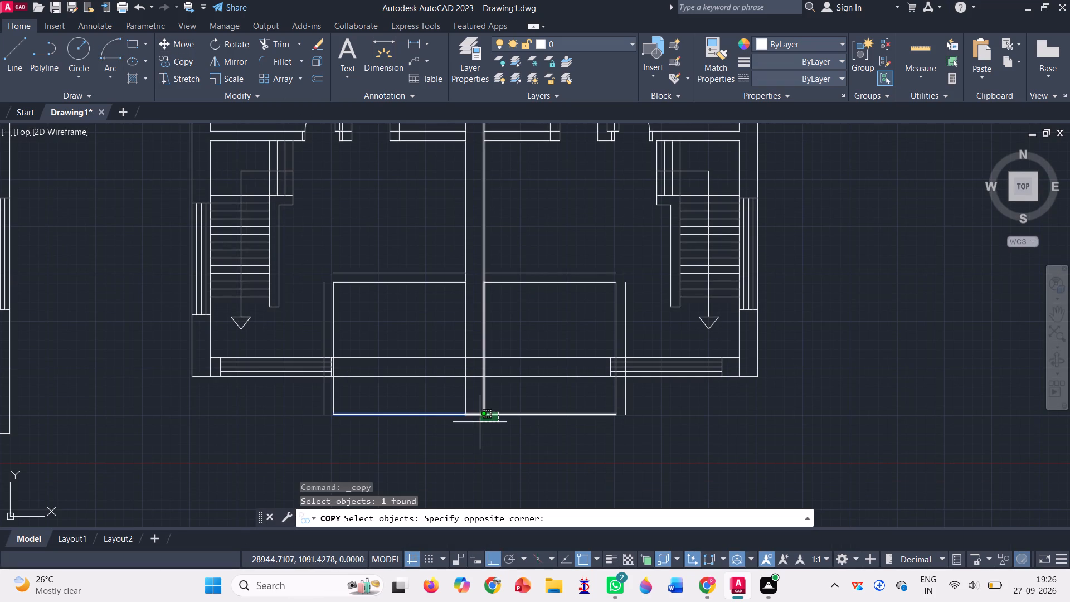
drag(518, 418, 514, 428)
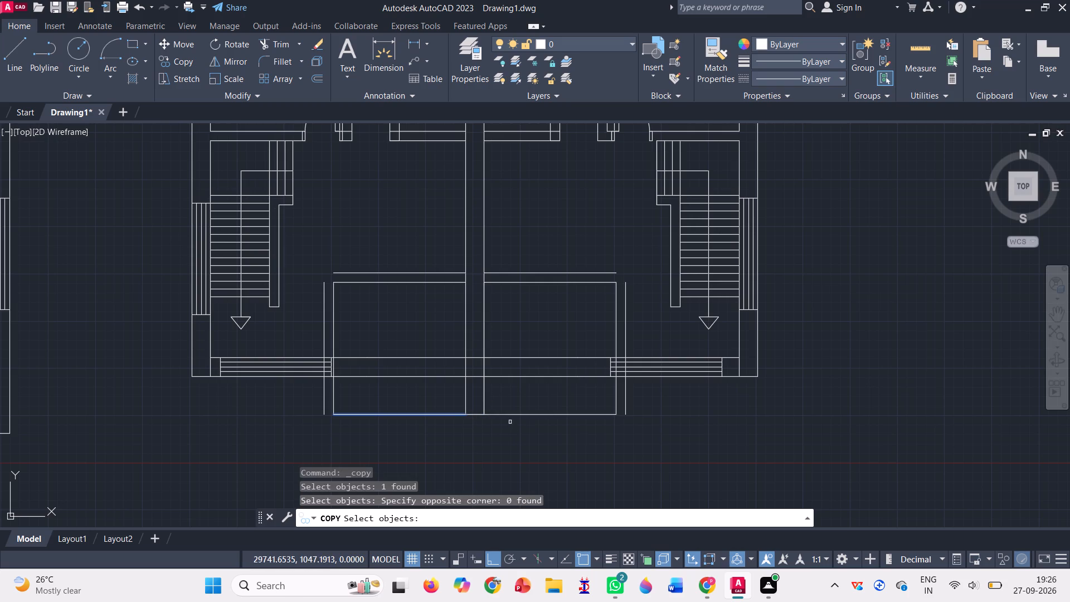
click(512, 415)
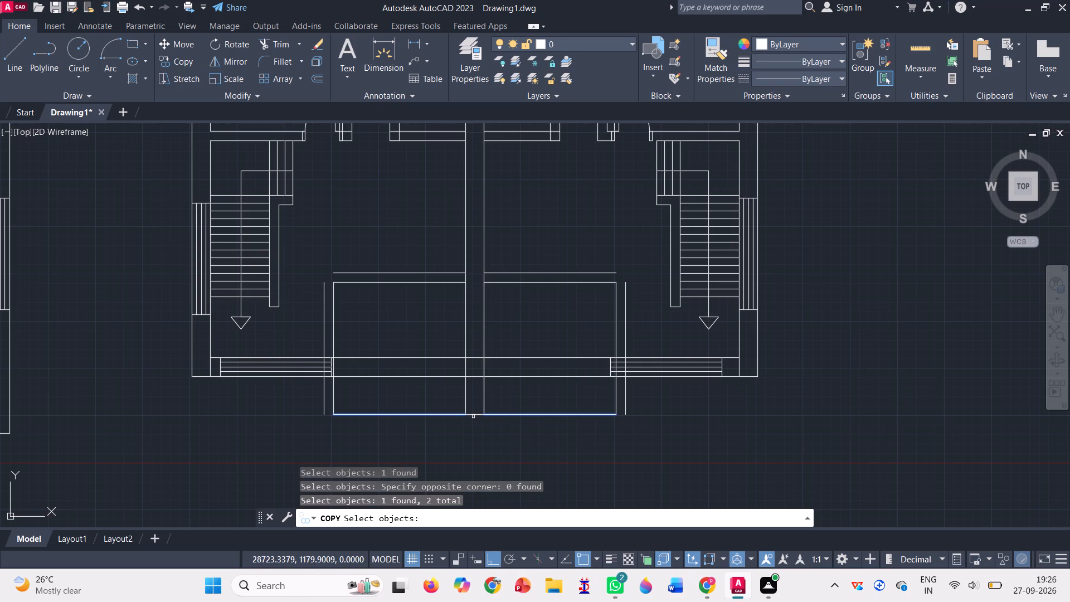
click(475, 415)
key(Return)
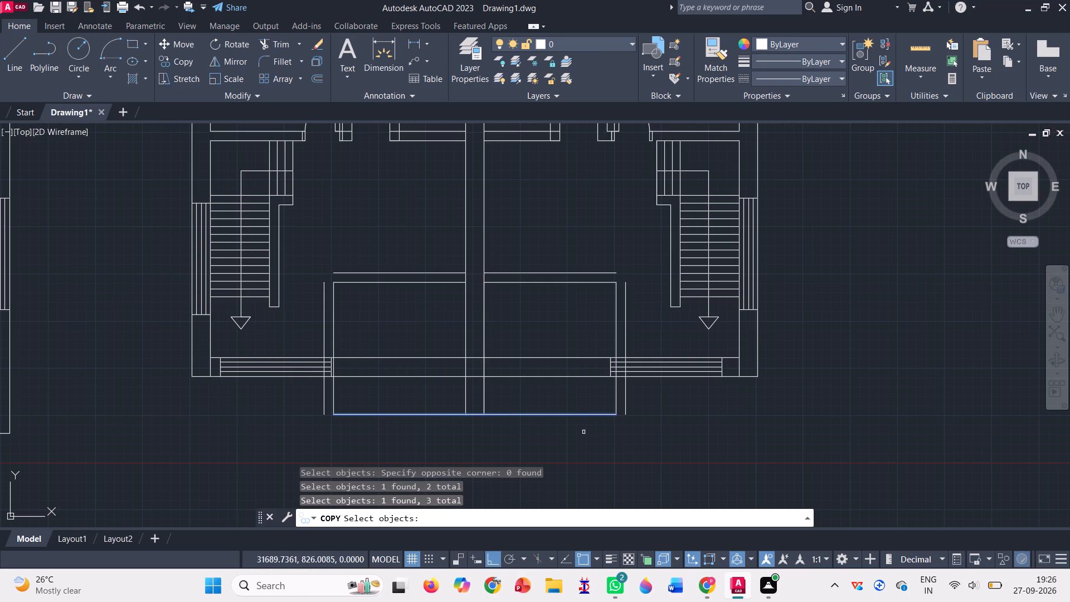
click(613, 417)
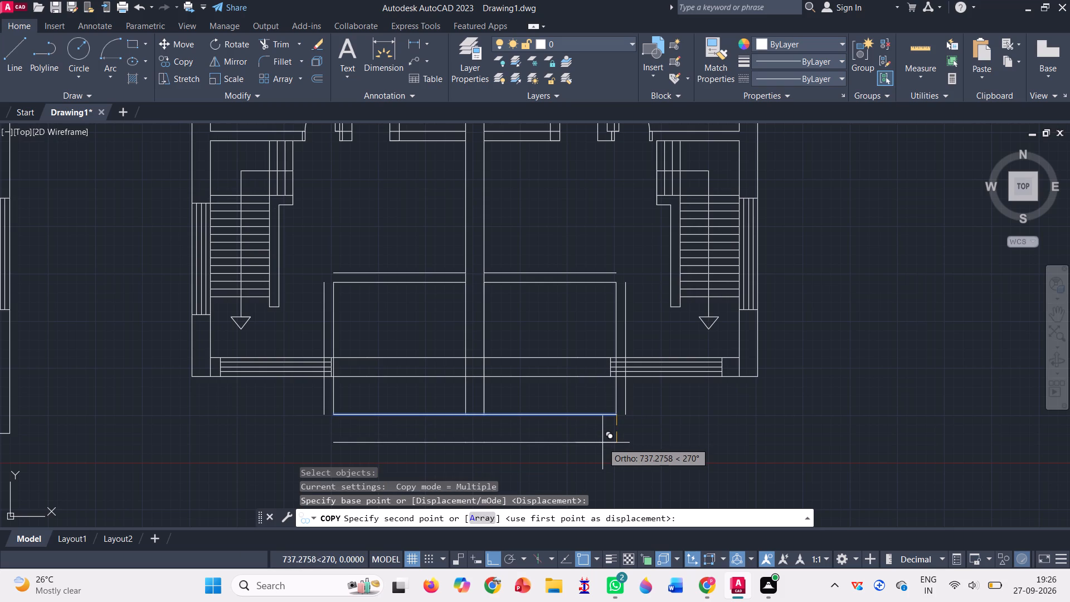
text(250)
key(Return)
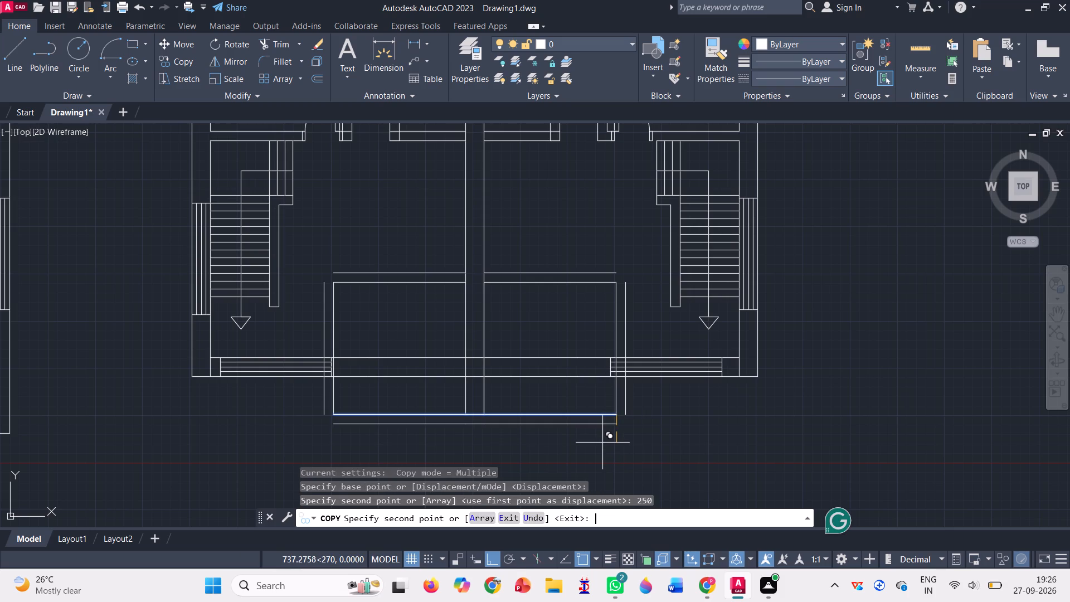
key(Return)
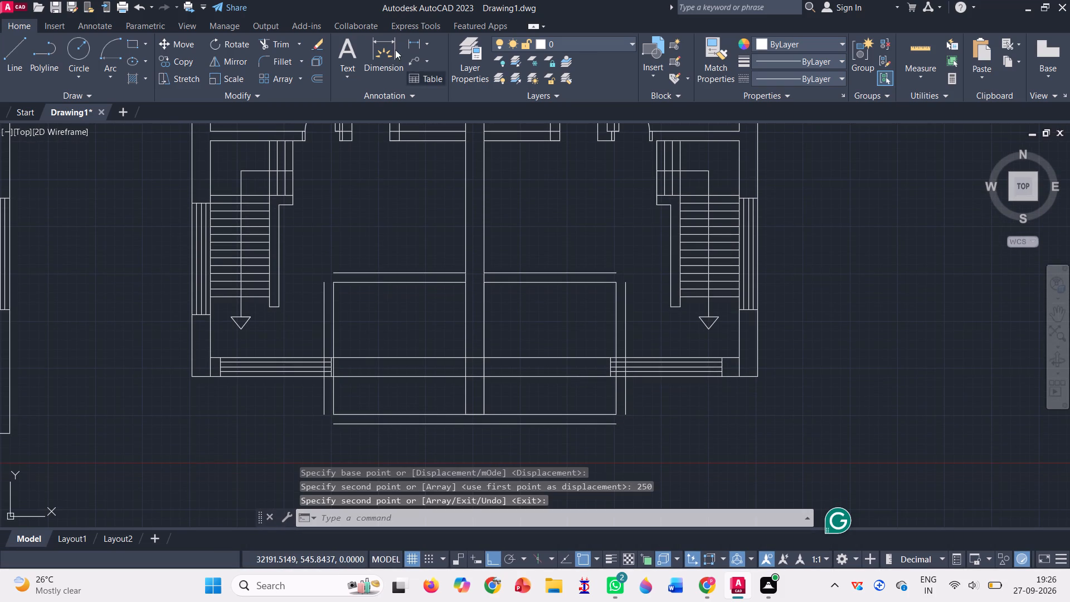
Close the left square's upper outer wall corner with a 250 line to the left and a 250 line down to the outer vertical.
click(16, 56)
scroll(336, 267, up, 3)
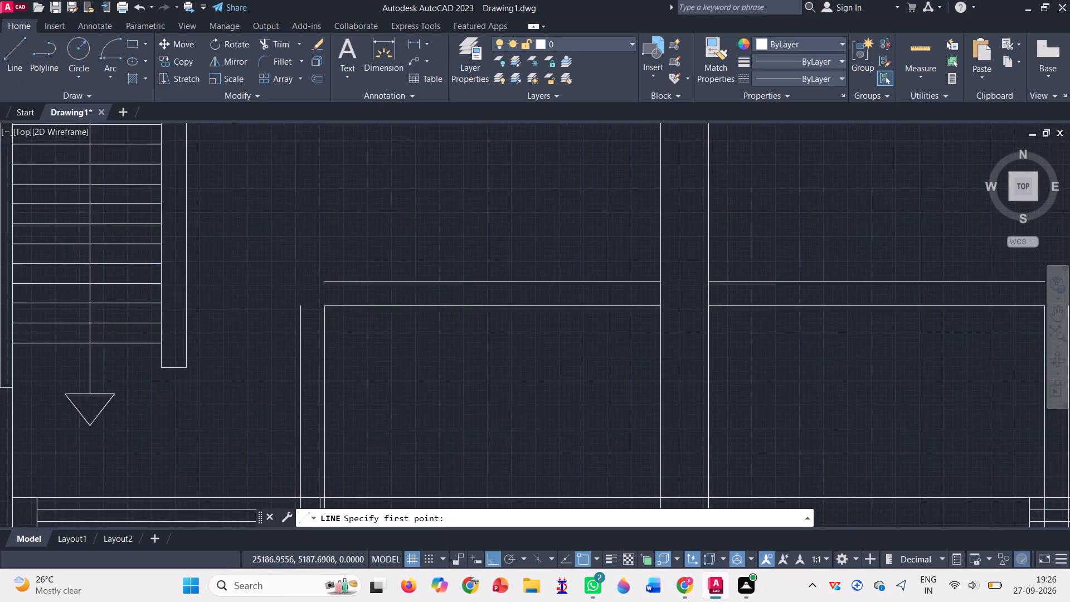
scroll(336, 267, up, 1)
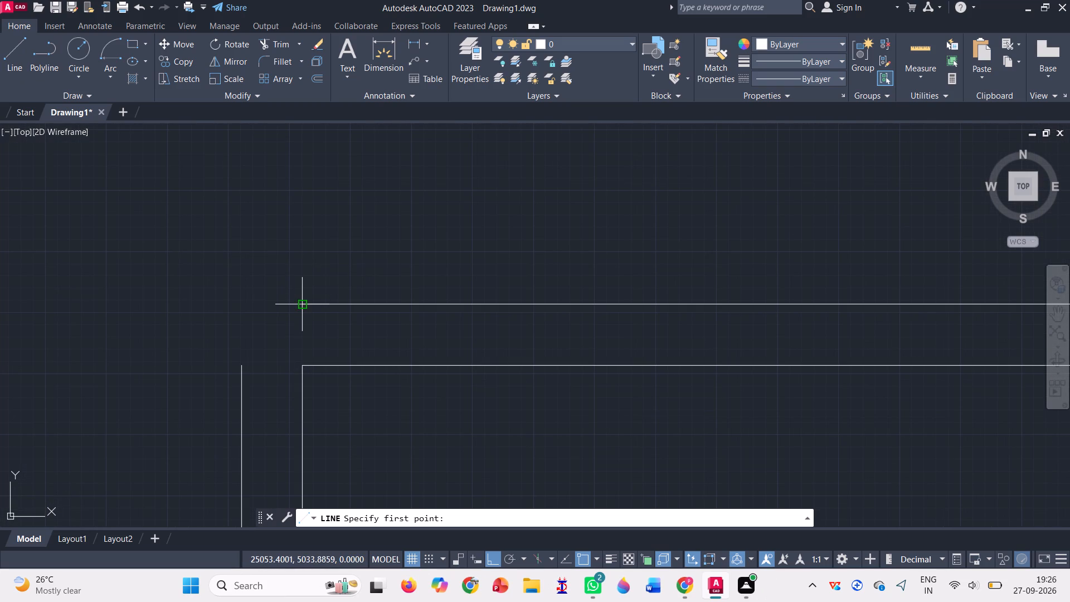
click(301, 307)
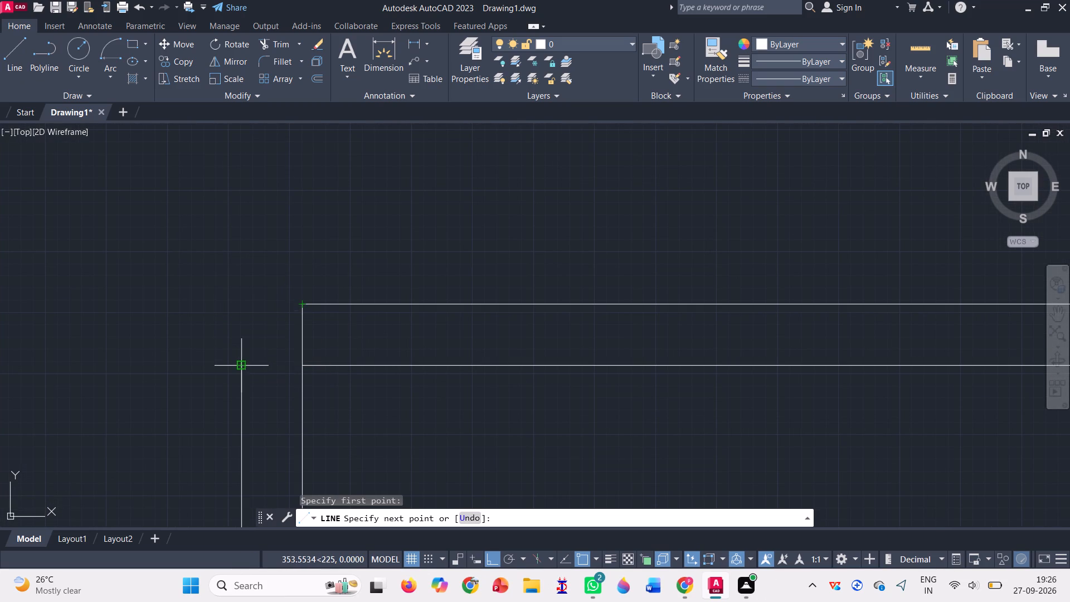
click(240, 305)
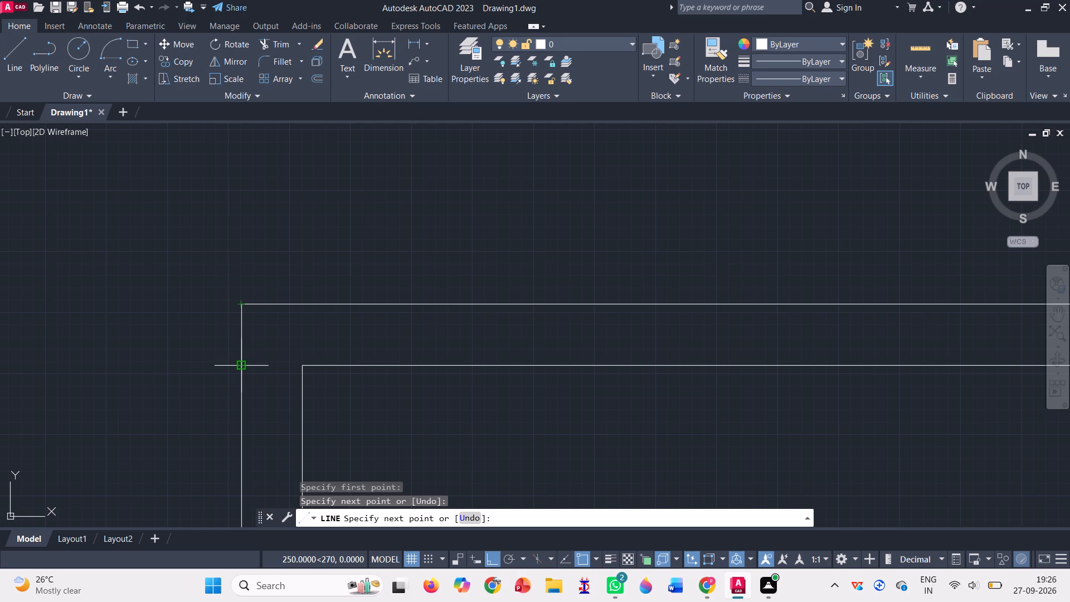
click(238, 366)
scroll(262, 284, down, 2)
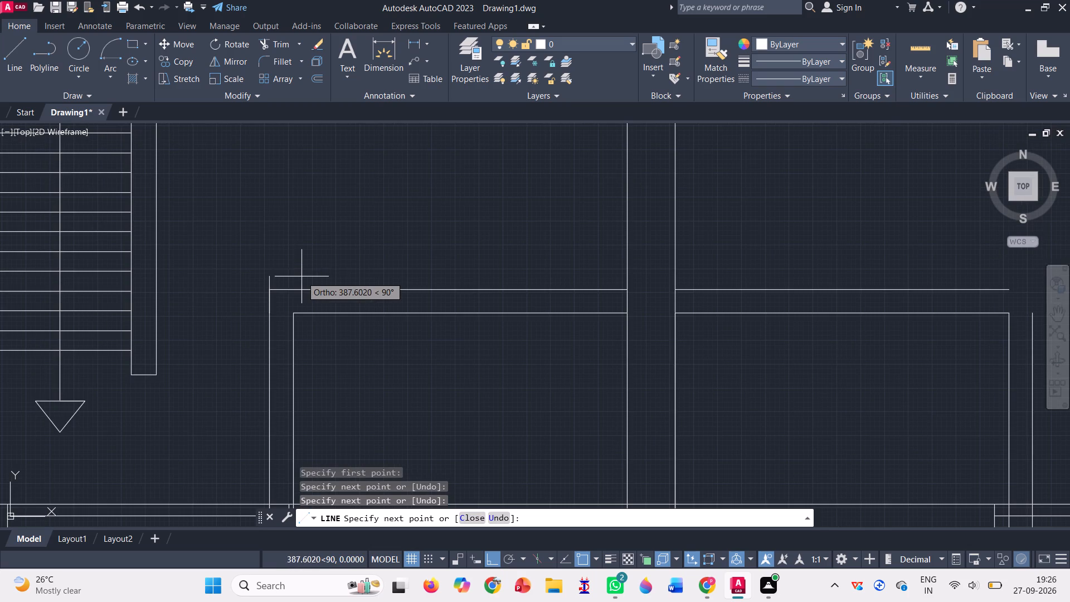
scroll(308, 273, down, 1)
scroll(293, 279, up, 7)
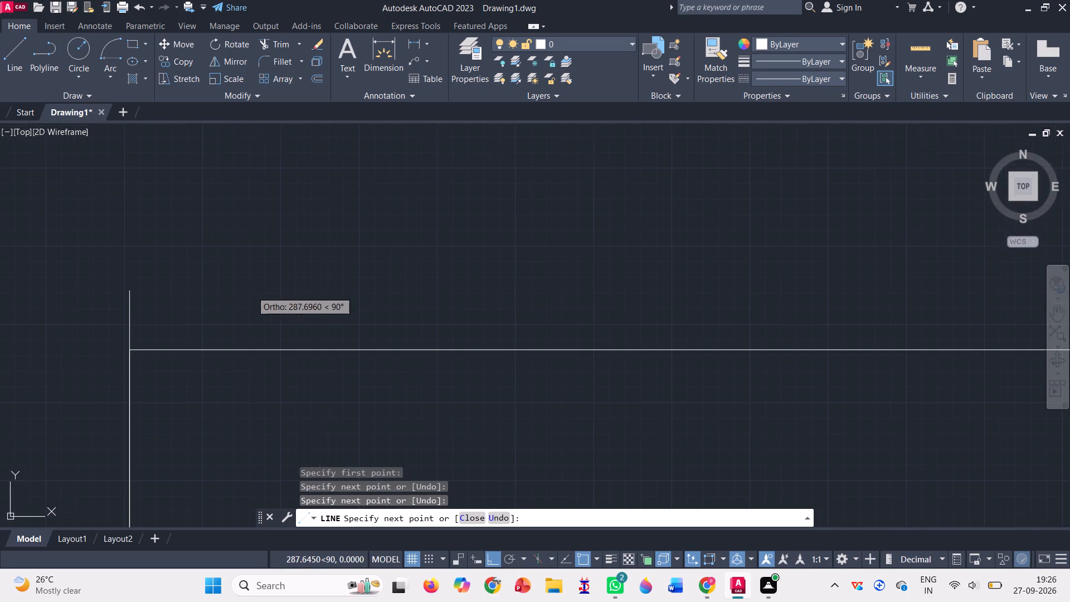
scroll(251, 291, down, 4)
key(Escape)
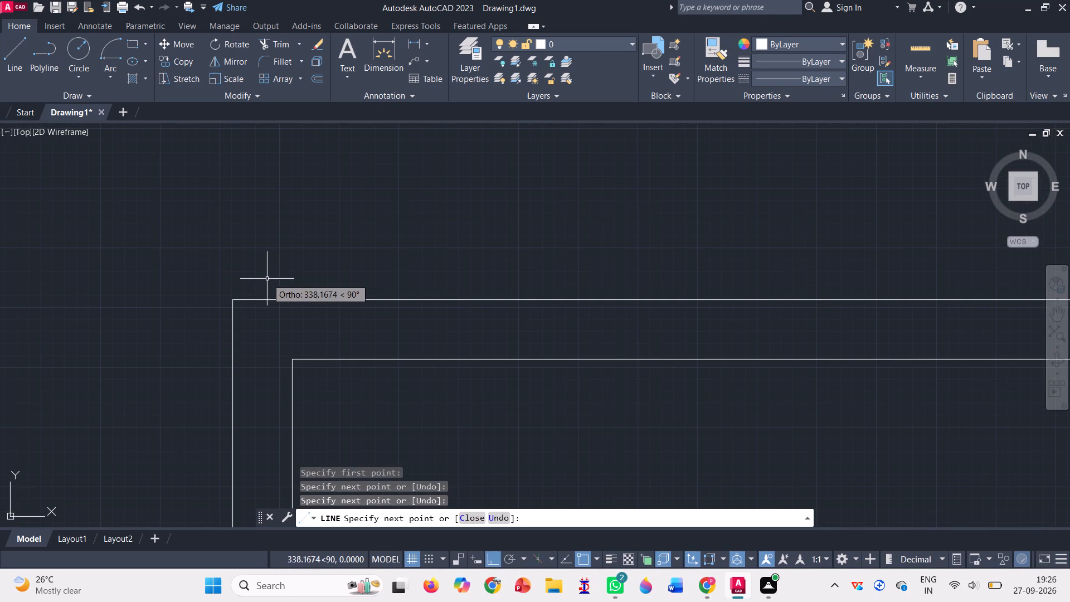
Close the right square's upper outer wall corner by extending both outer lines with crossing lines and trimming the overhanging ends.
click(13, 63)
scroll(129, 227, down, 2)
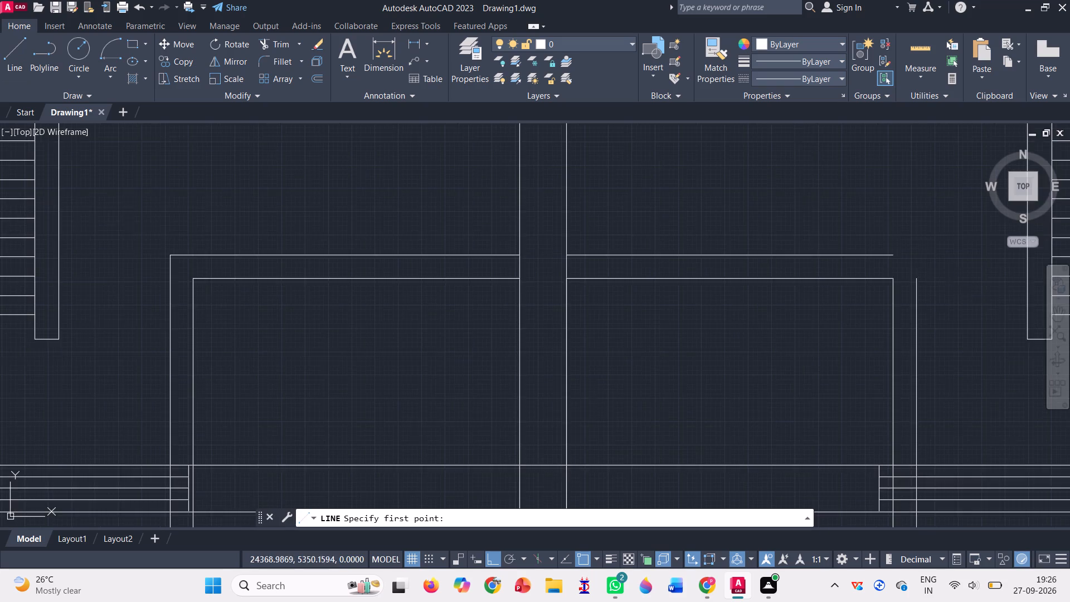
scroll(129, 230, down, 2)
scroll(424, 227, up, 4)
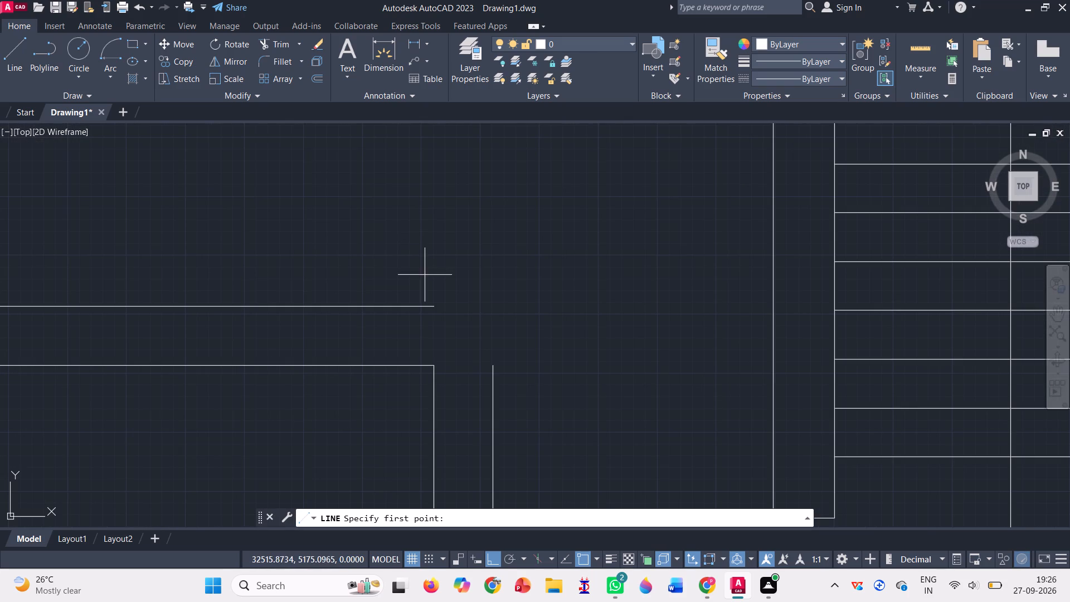
click(436, 306)
click(532, 315)
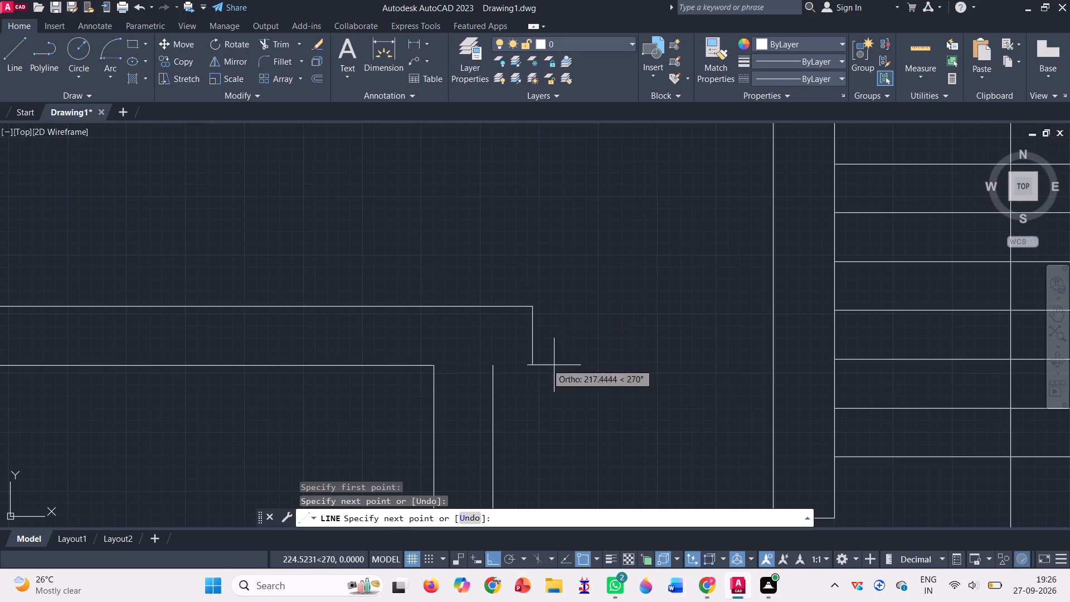
key(Return)
key(l)
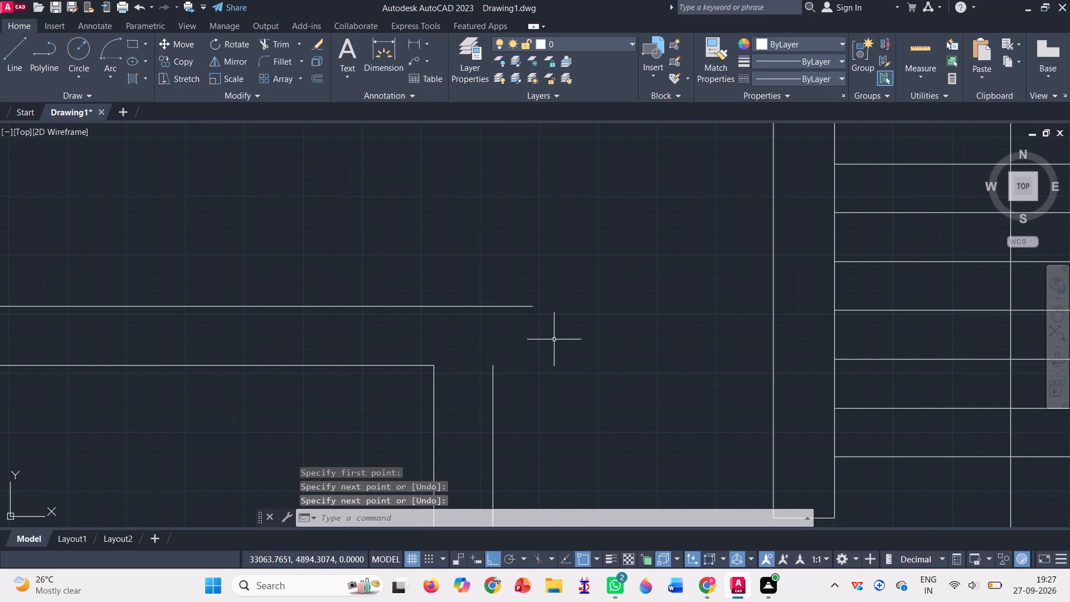
key(Return)
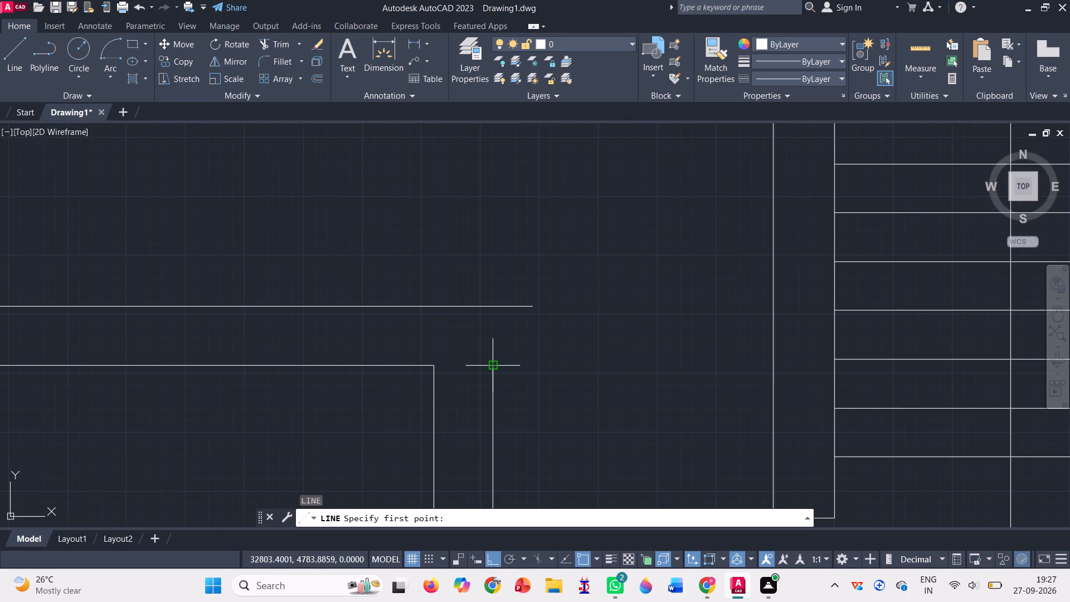
click(495, 363)
click(494, 276)
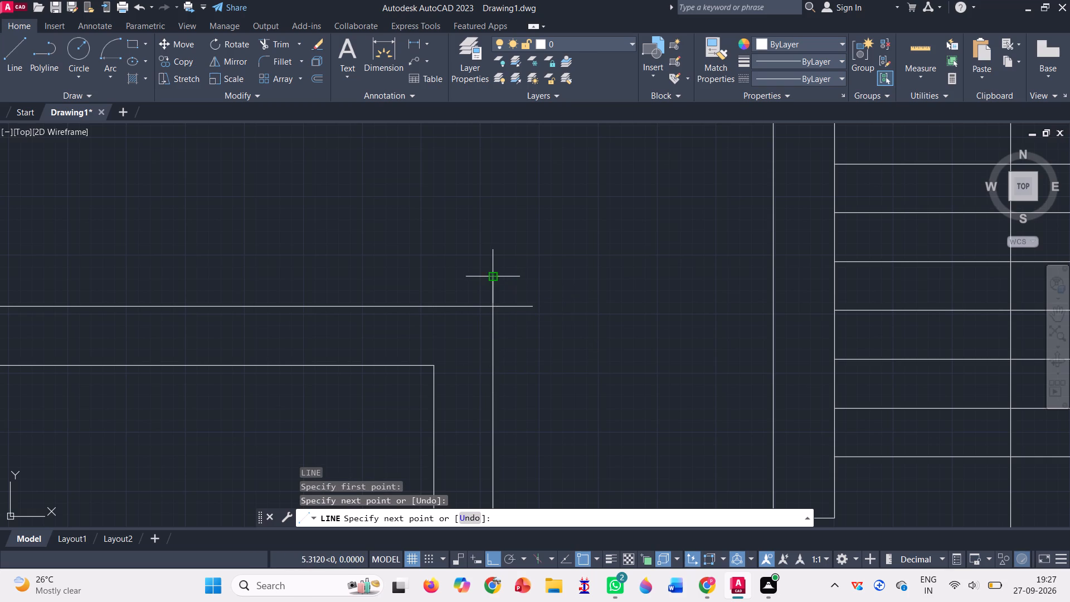
key(Return)
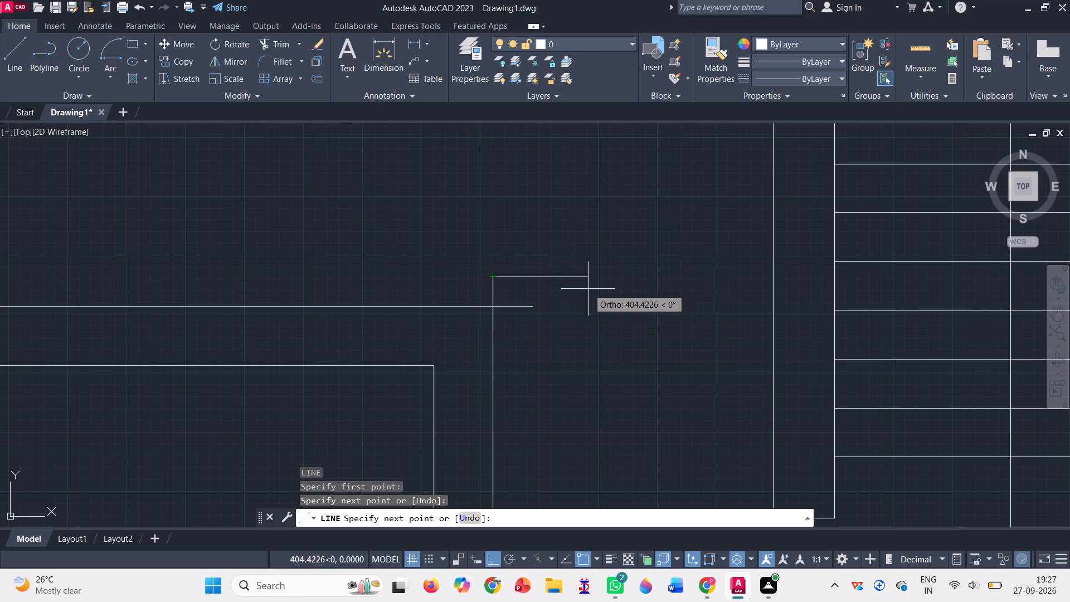
double_click(269, 37)
scroll(470, 269, up, 1)
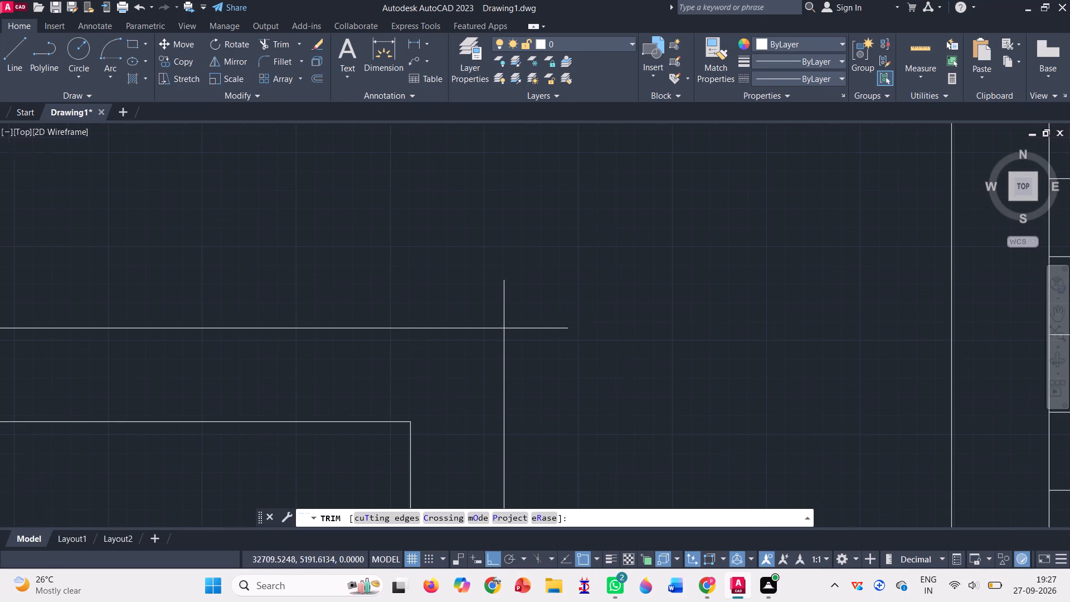
drag(498, 302, 563, 343)
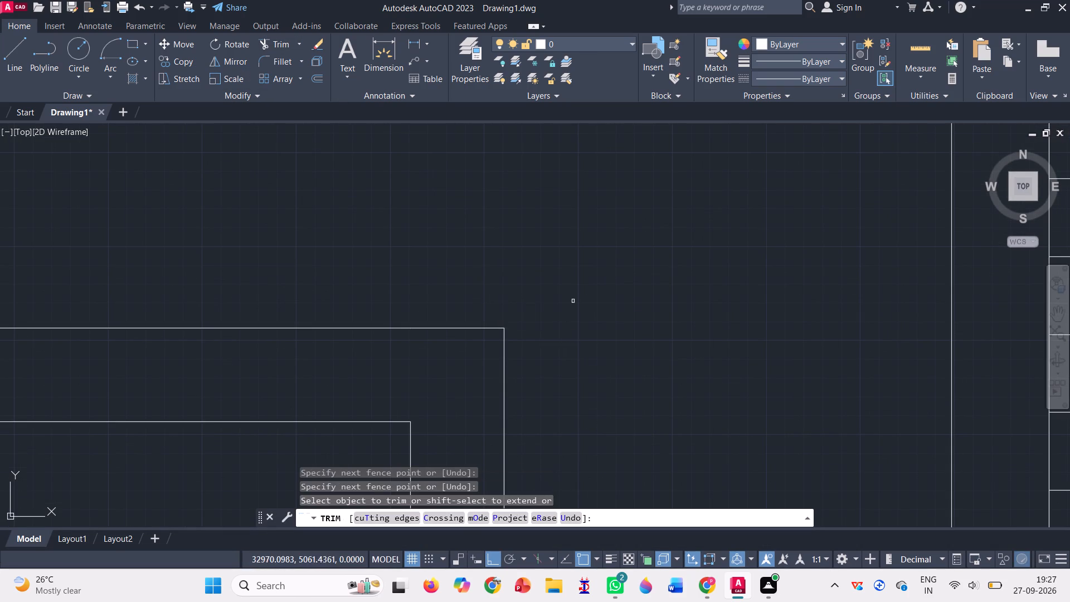
Close the right square's lower outer wall corner by extending both outer lines with crossing lines and trimming the overhanging ends.
scroll(578, 291, down, 5)
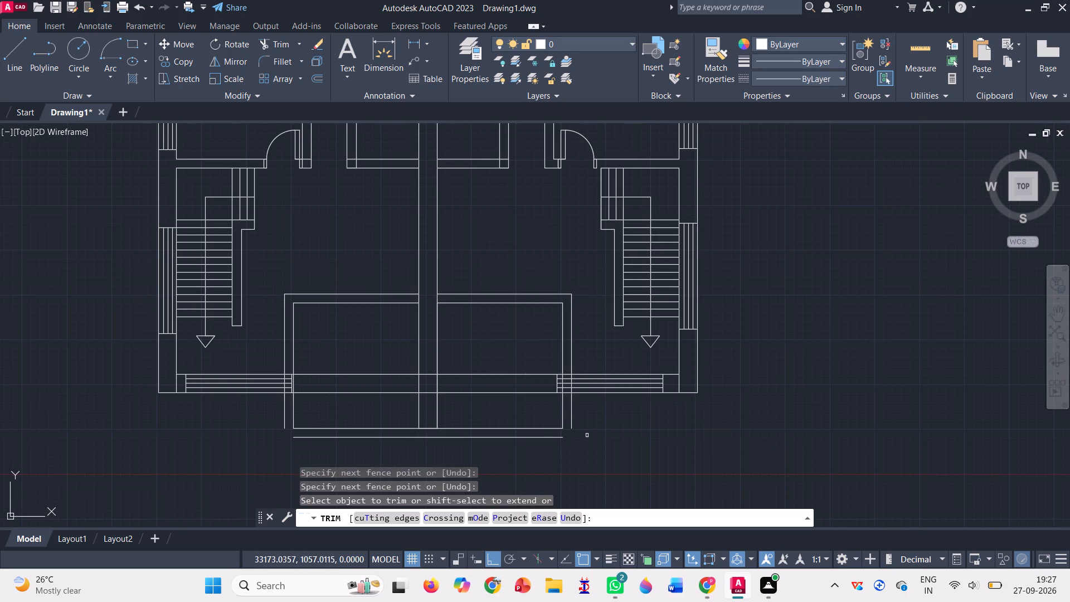
scroll(587, 435, up, 2)
scroll(534, 451, up, 1)
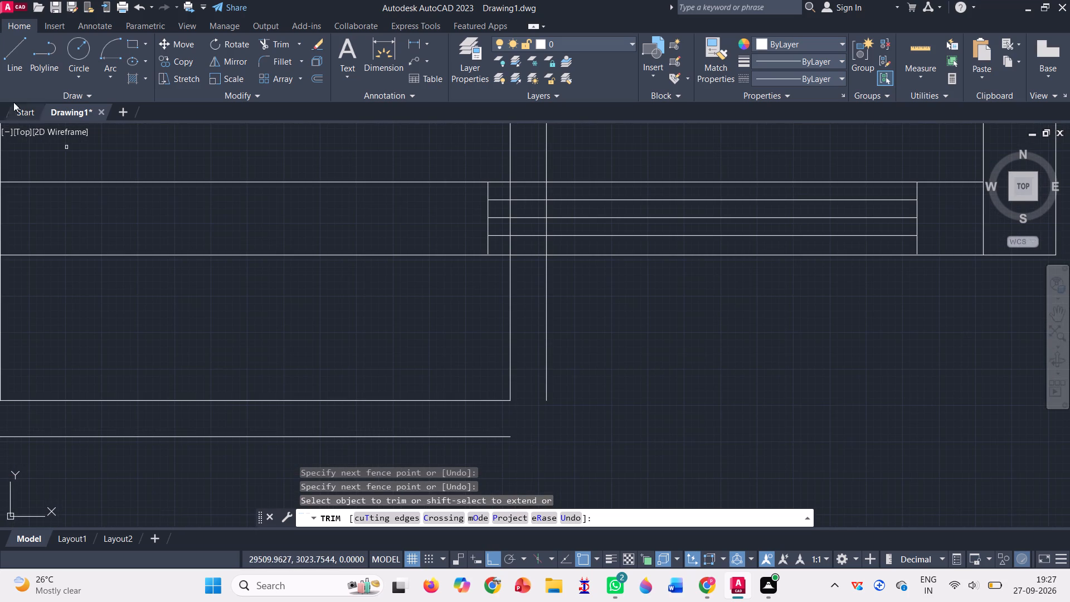
click(22, 59)
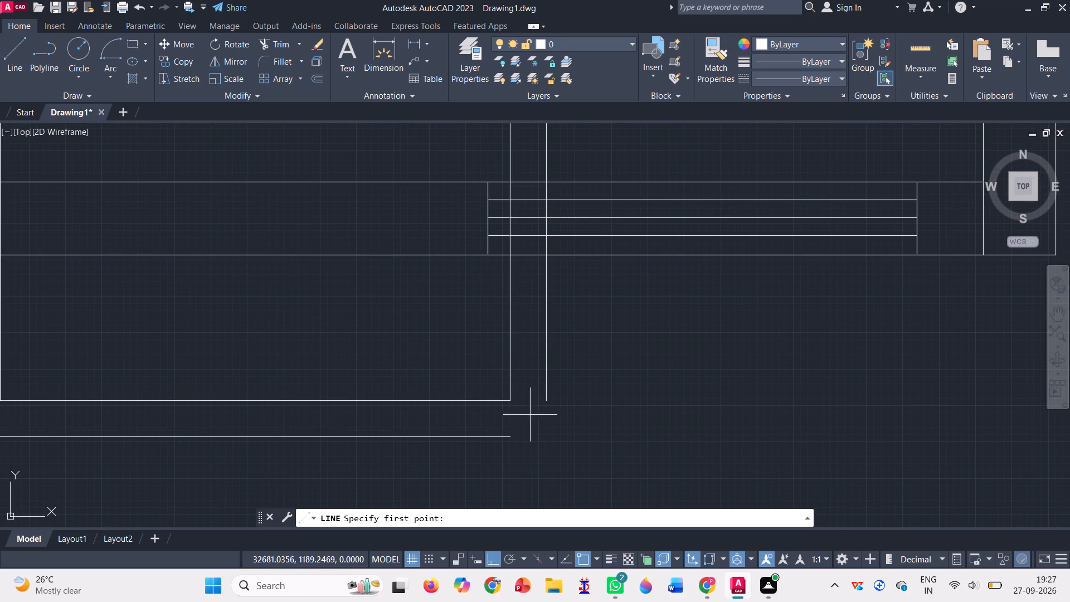
click(549, 401)
click(552, 471)
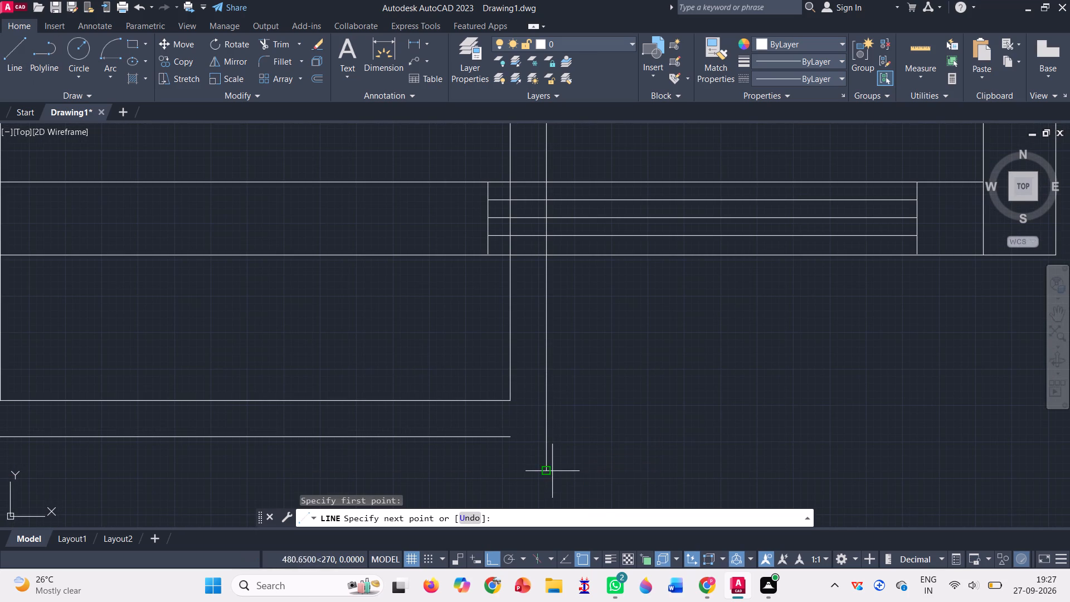
key(Return)
key(l)
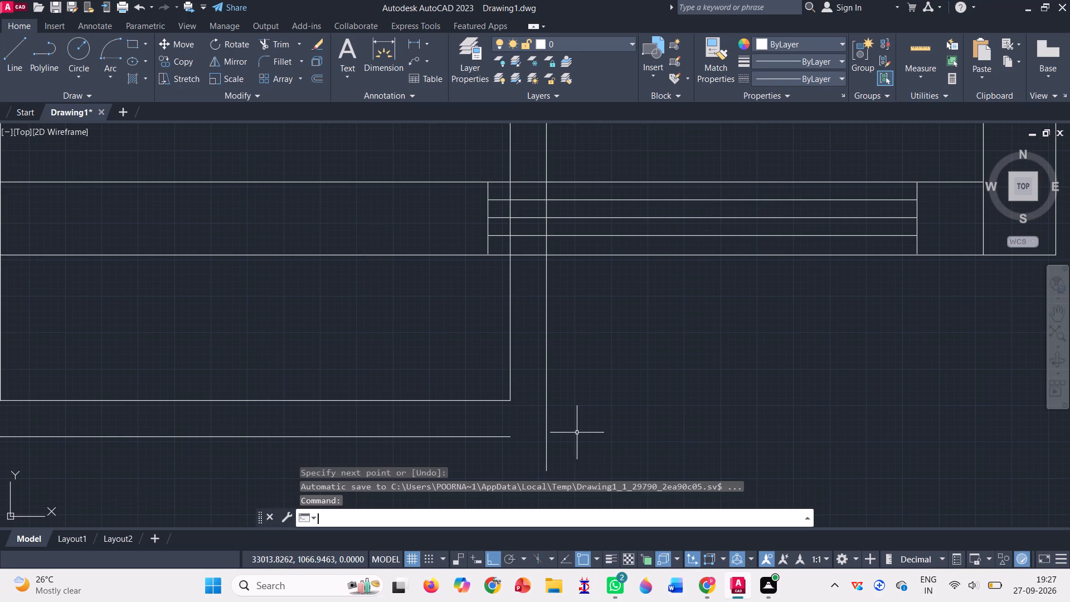
key(Return)
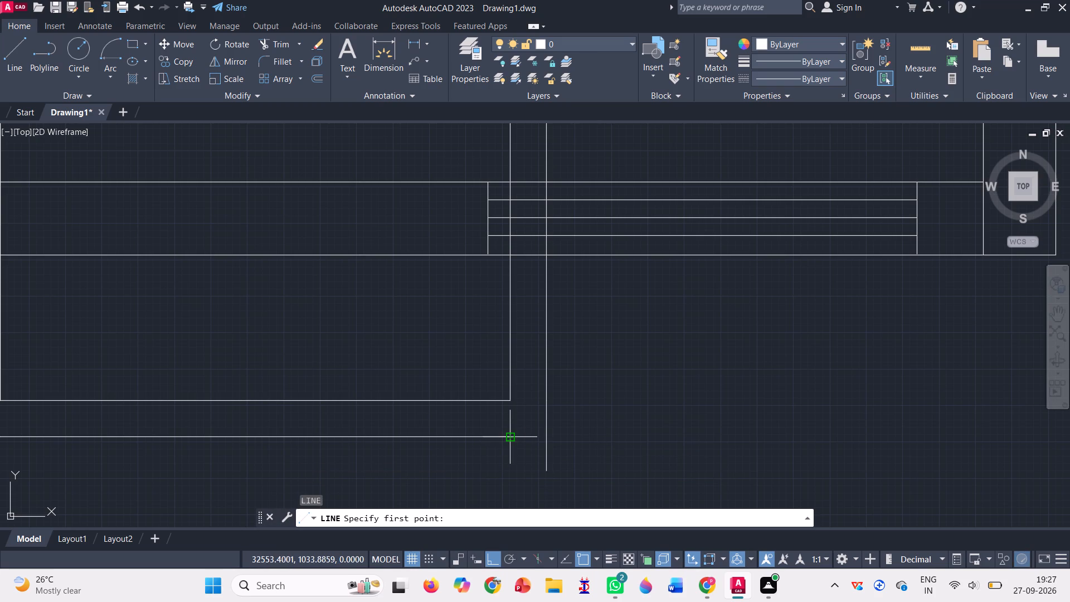
click(508, 436)
click(579, 436)
key(Return)
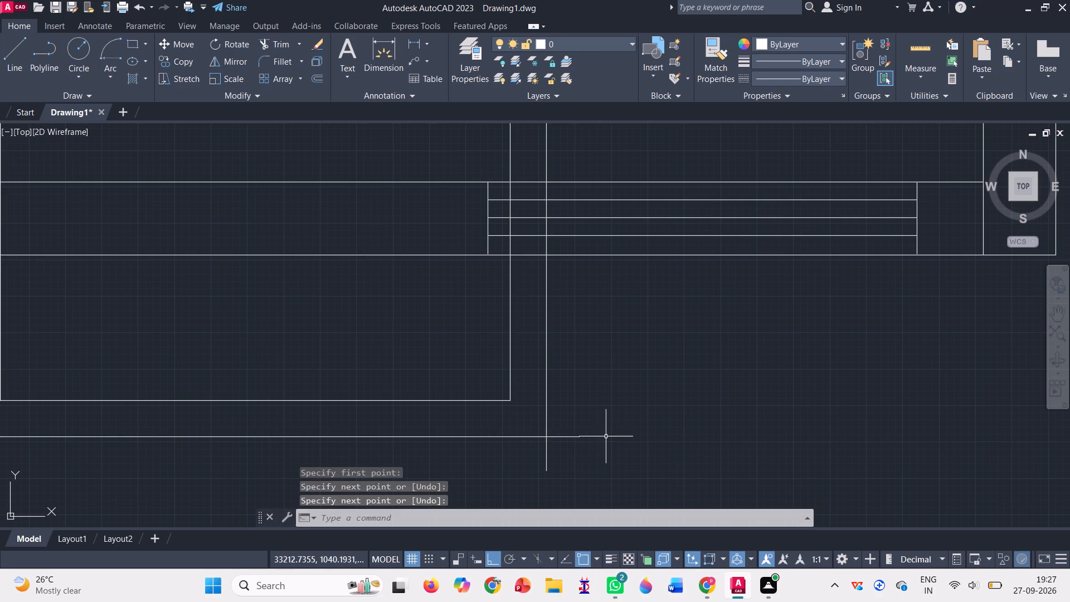
click(265, 40)
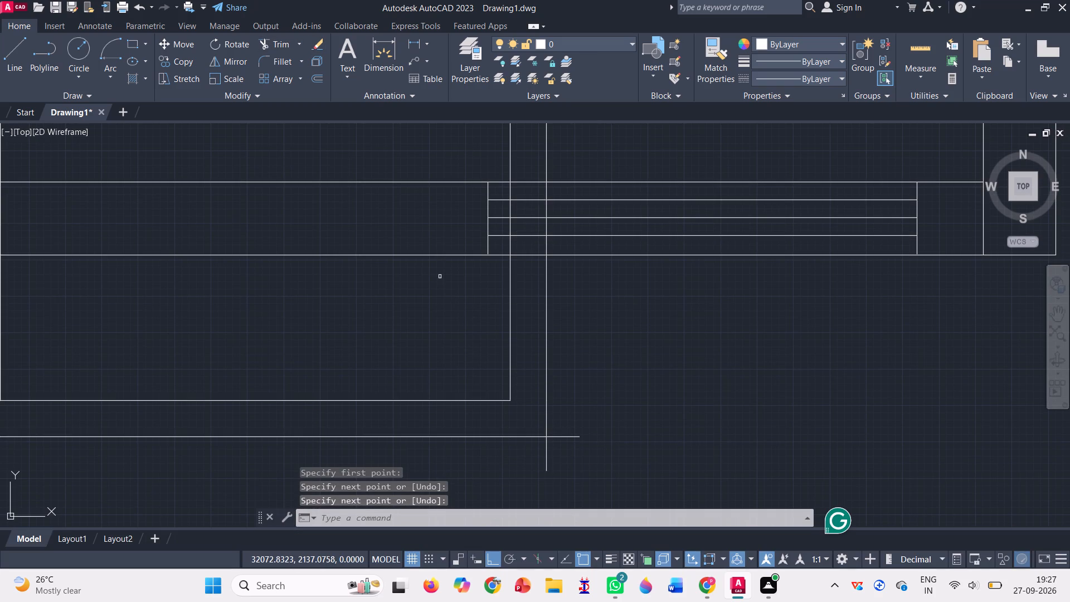
drag(534, 460, 581, 425)
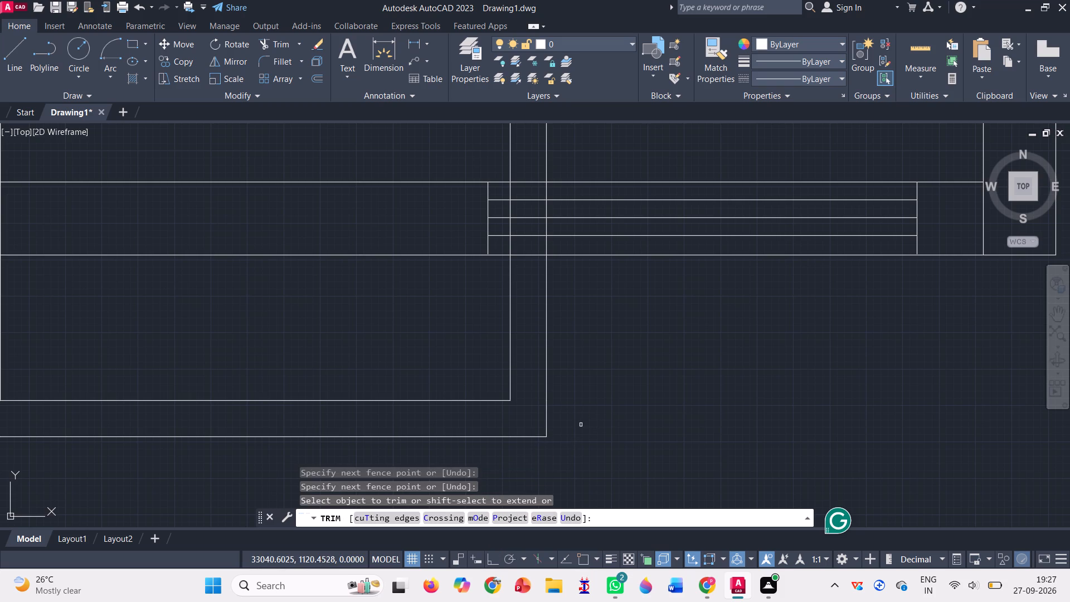
key(Return)
scroll(633, 357, down, 3)
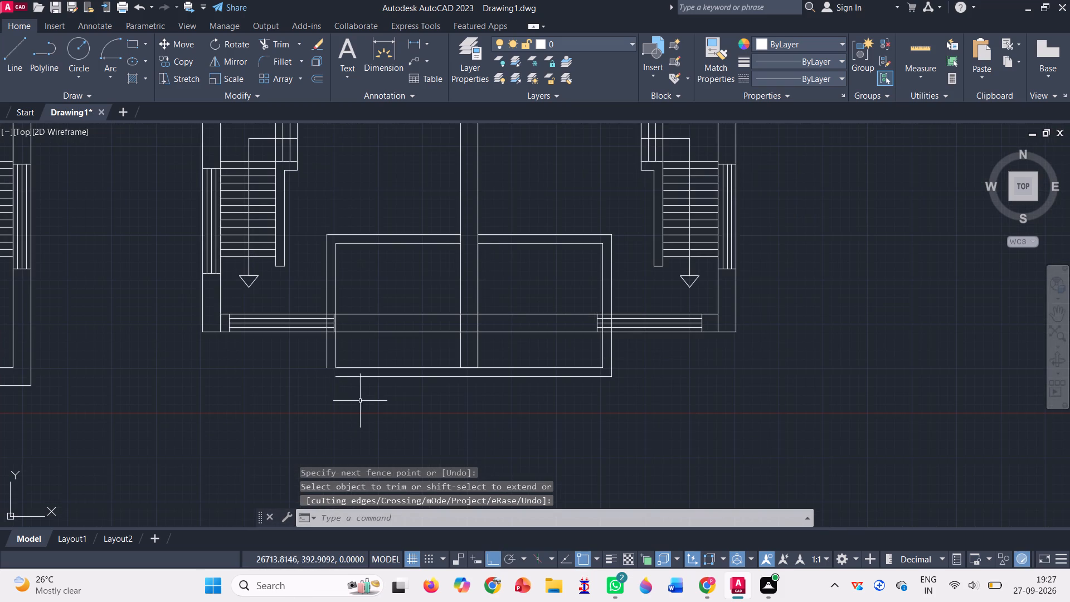
Close the left square's lower outer wall corner by extending both outer lines with crossing lines and trimming the overhanging ends.
scroll(304, 392, up, 2)
scroll(369, 349, up, 1)
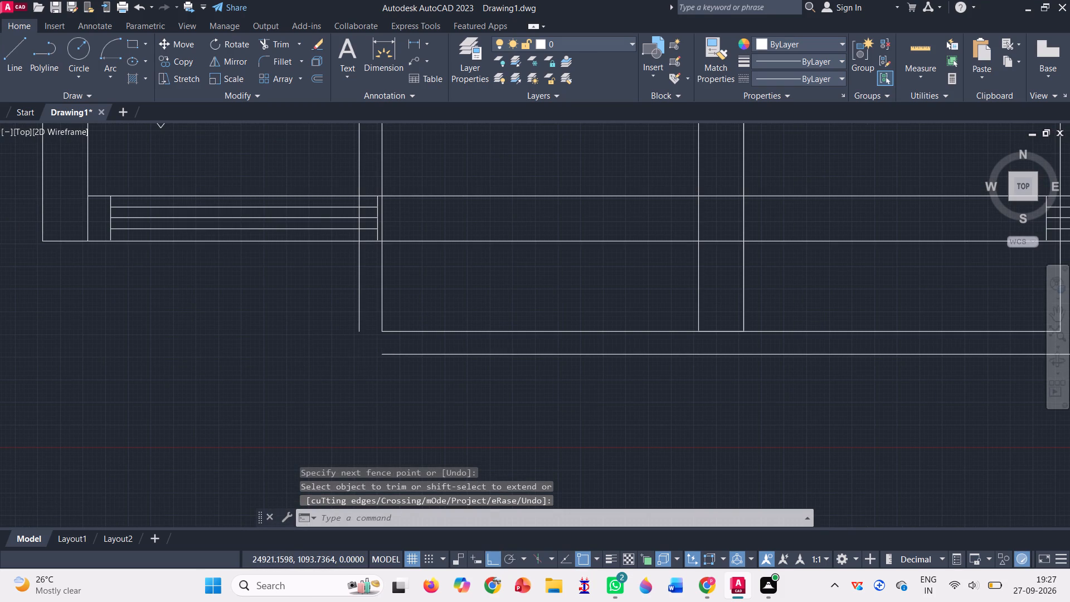
click(16, 61)
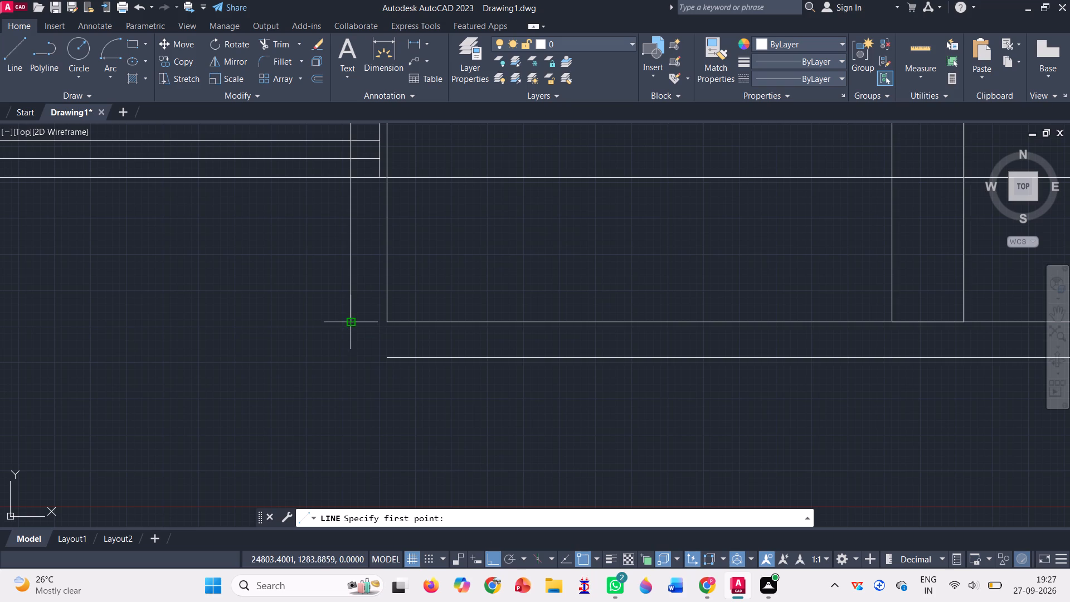
click(352, 322)
click(352, 387)
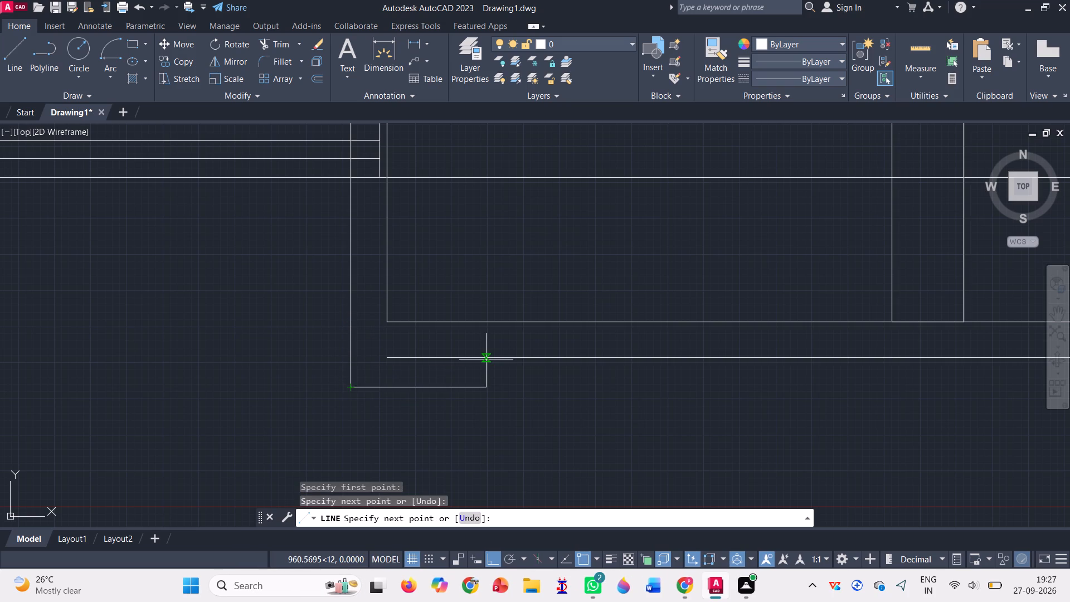
key(Return)
key(l)
key(Return)
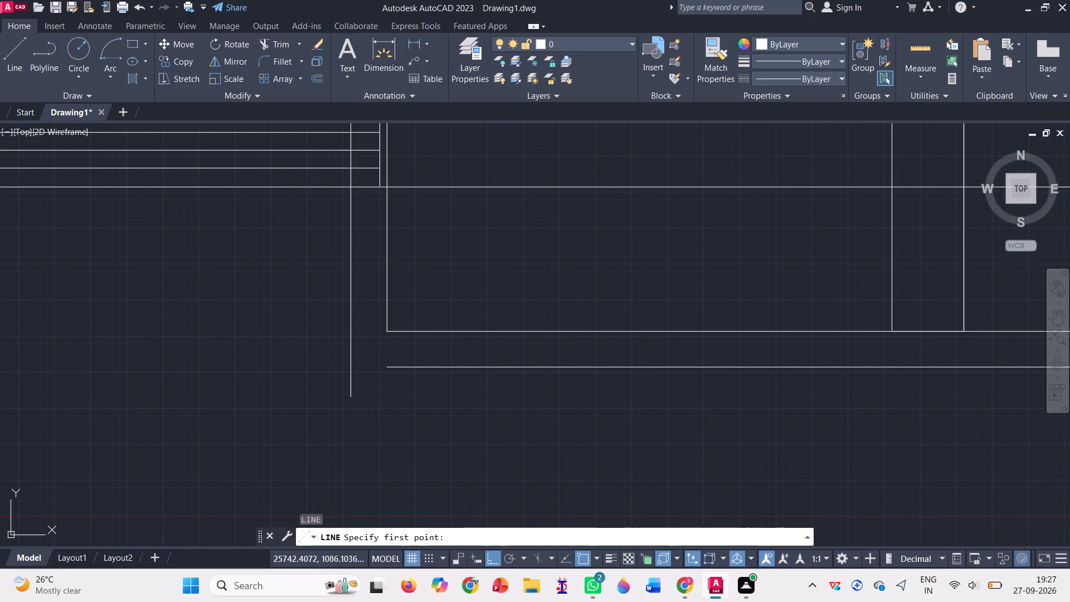
click(388, 368)
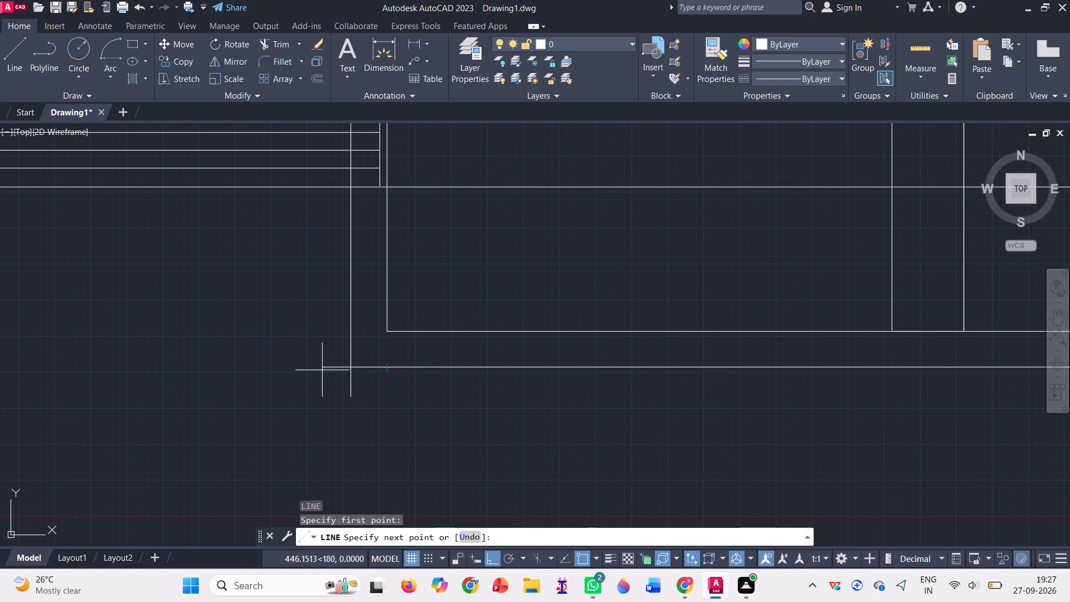
click(313, 370)
key(Return)
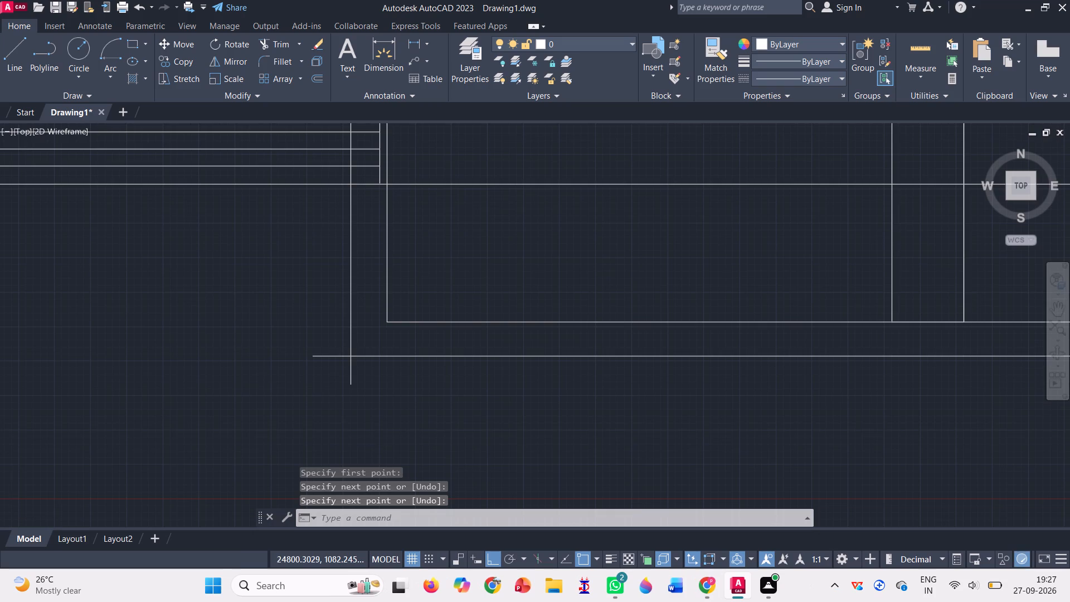
click(270, 46)
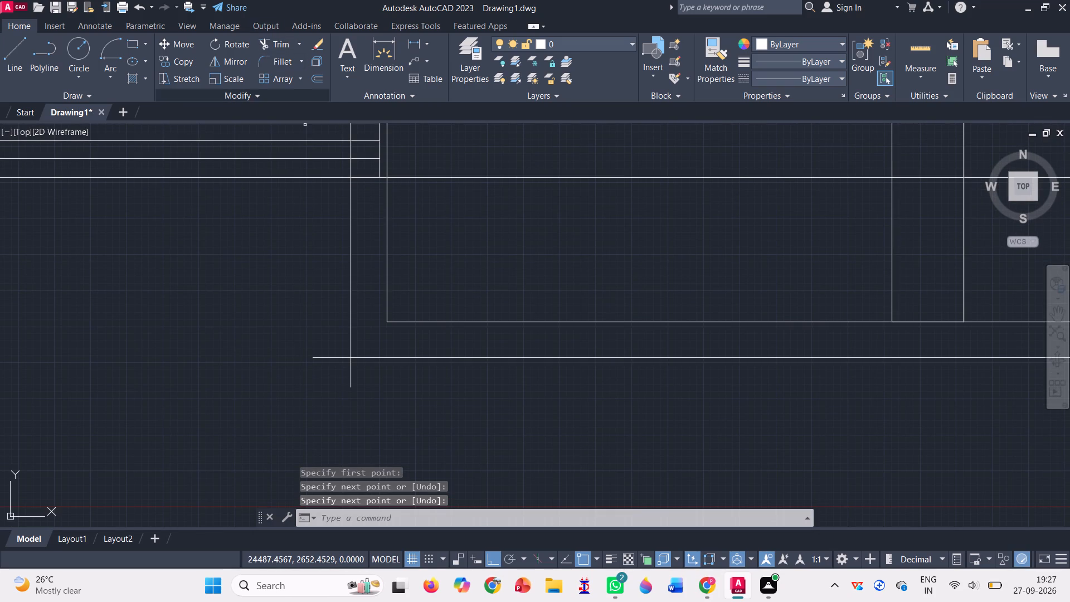
drag(307, 338, 319, 363)
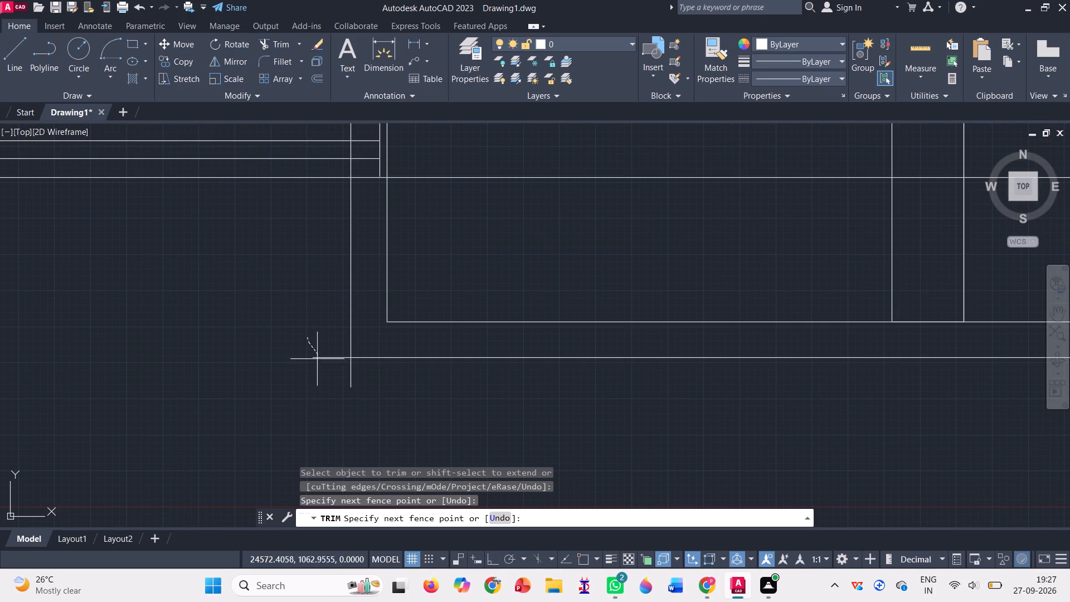
drag(319, 363, 369, 403)
click(357, 373)
drag(357, 373, 336, 368)
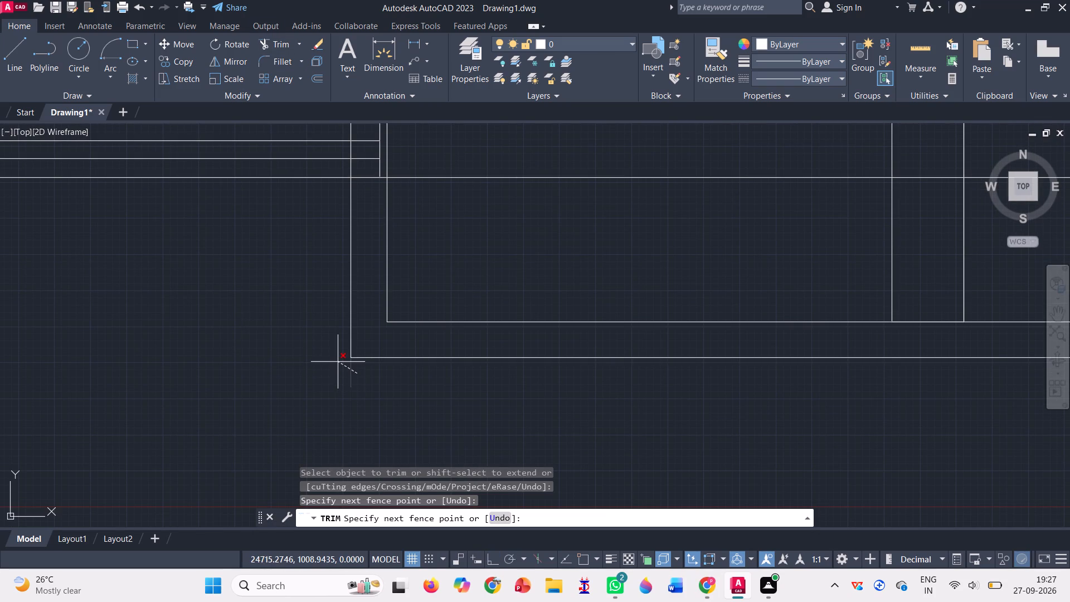
click(338, 362)
Trim away the set-back front wall lines crossing the inside of both front squares, on each side of the central wall.
scroll(291, 337, down, 2)
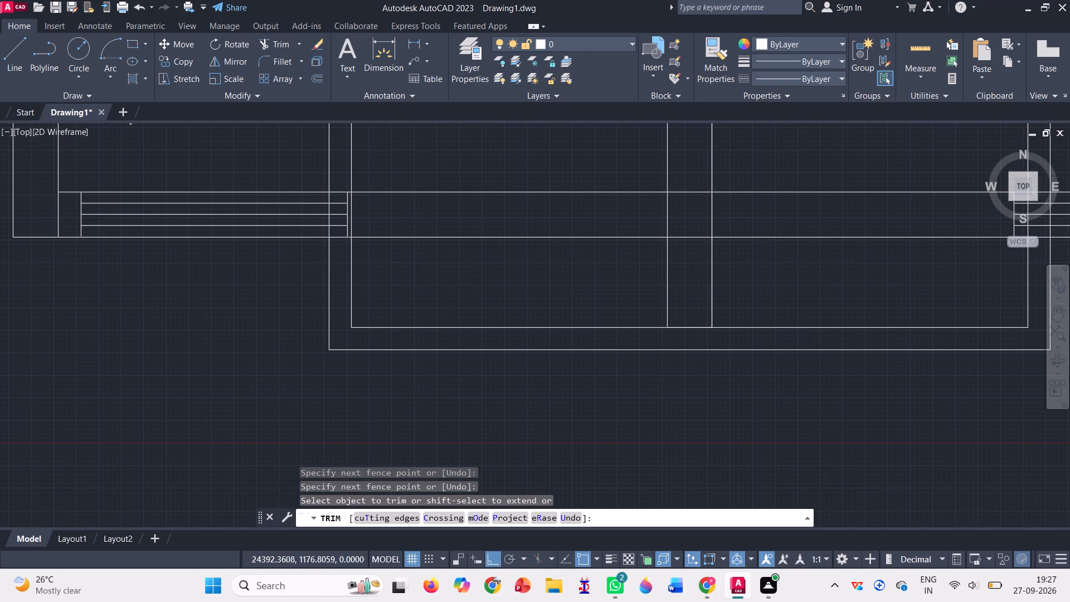
scroll(291, 337, down, 2)
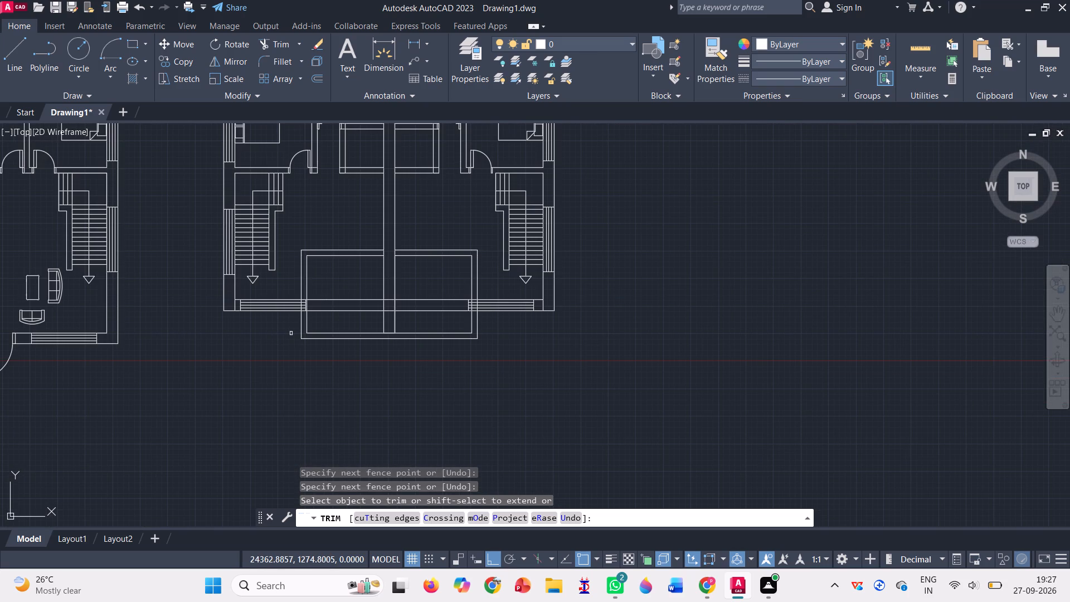
scroll(708, 412, down, 1)
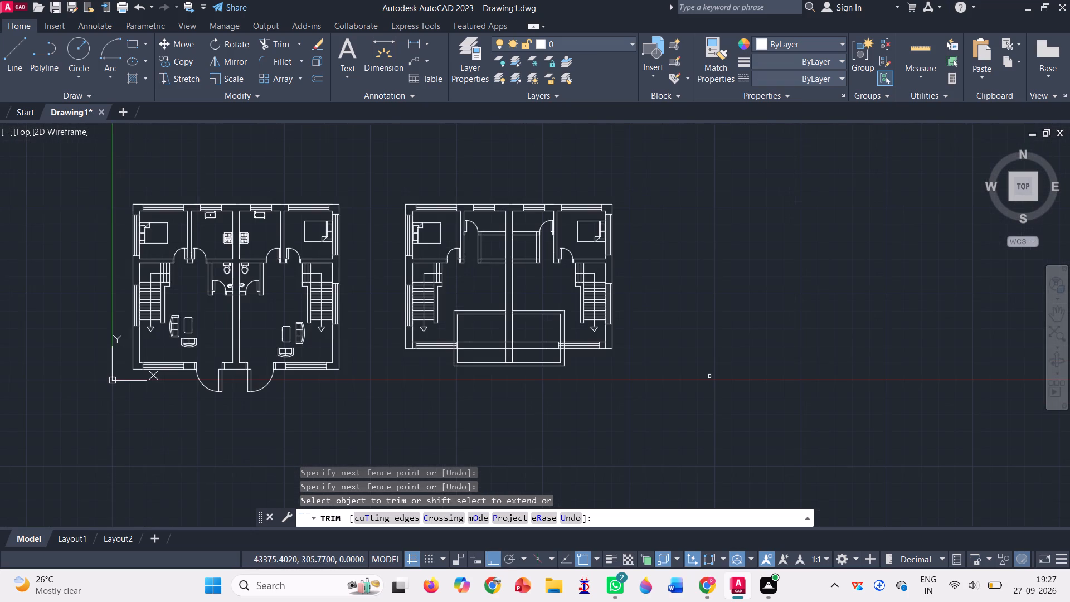
scroll(709, 375, down, 1)
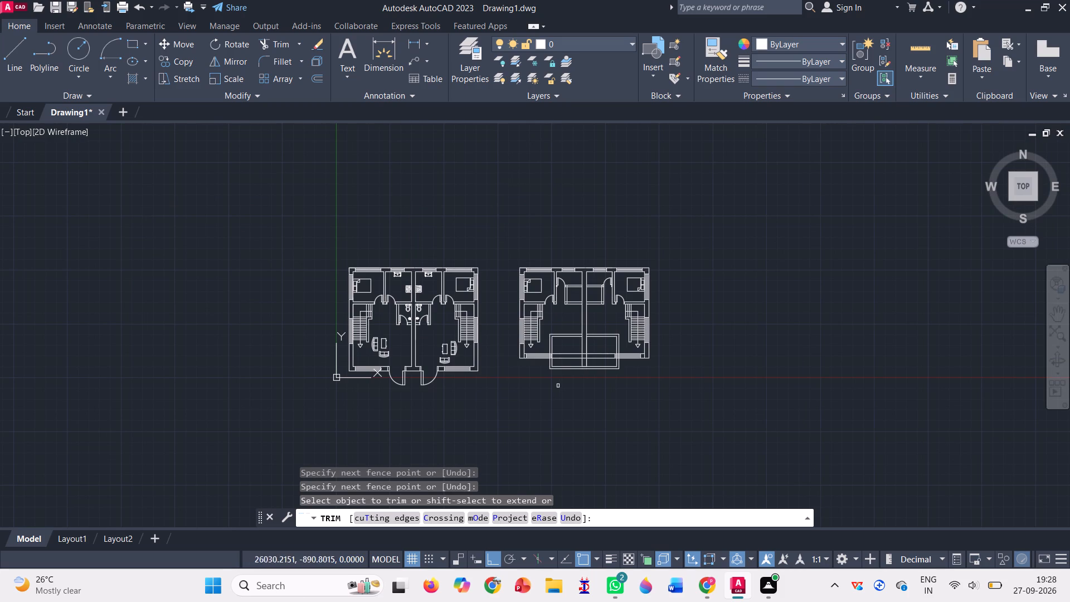
scroll(553, 387, up, 1)
scroll(585, 331, up, 2)
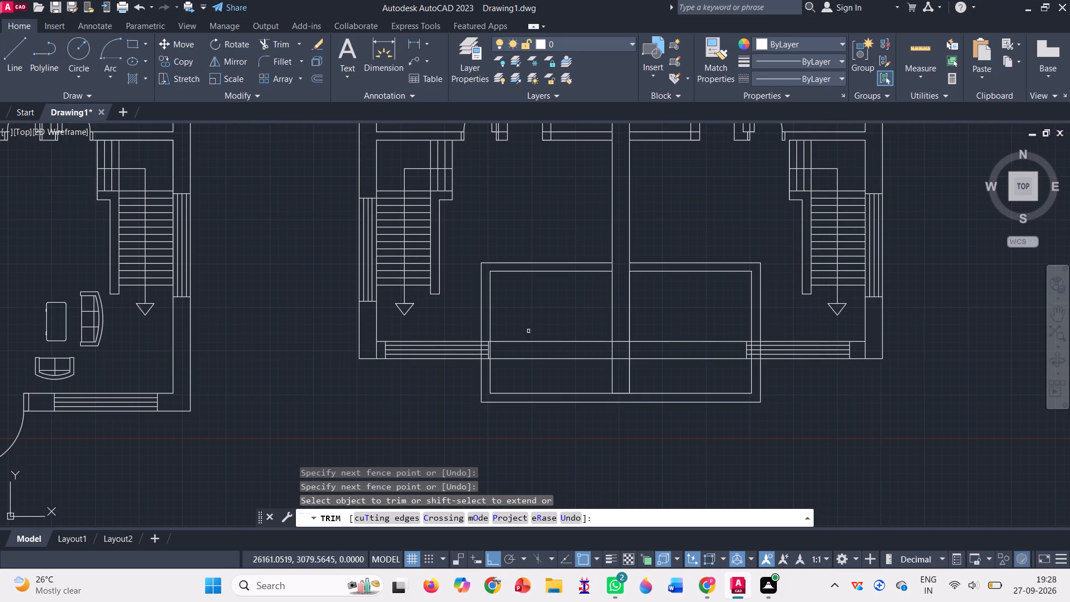
drag(528, 317, 560, 370)
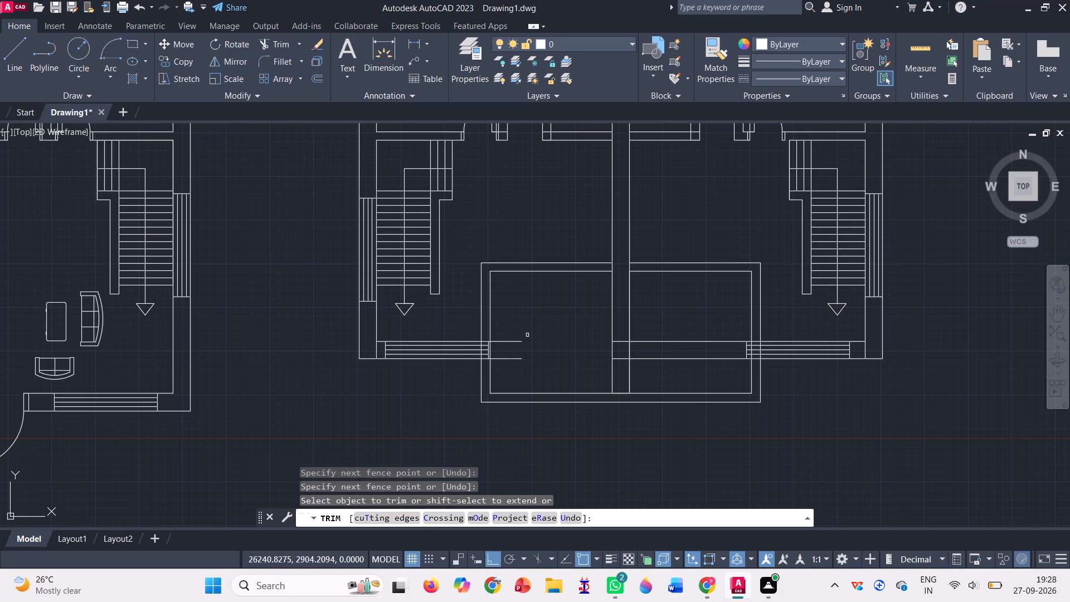
drag(513, 328, 506, 367)
click(506, 367)
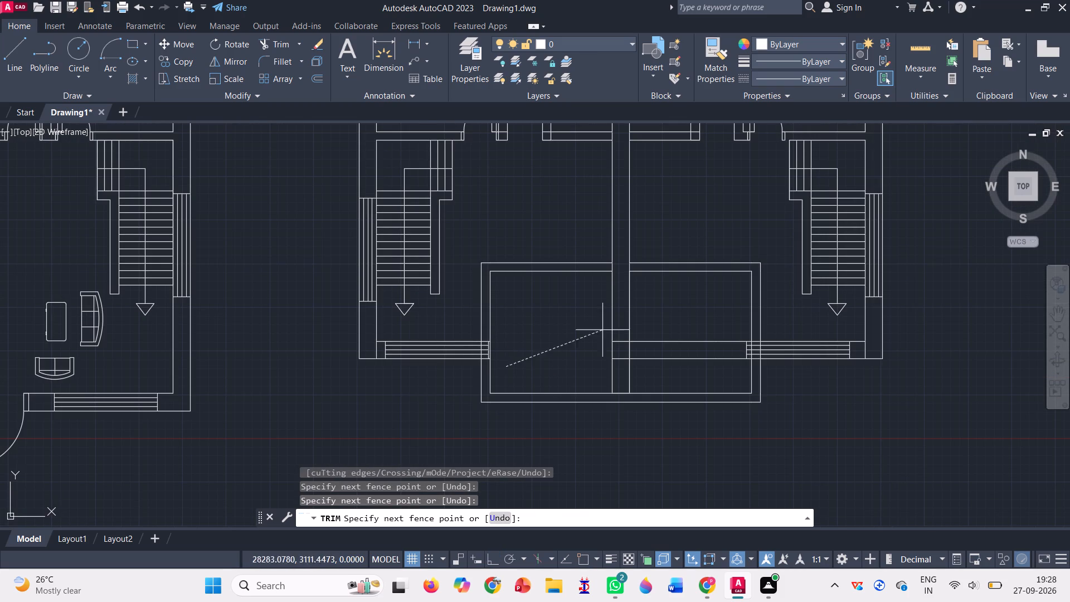
click(570, 348)
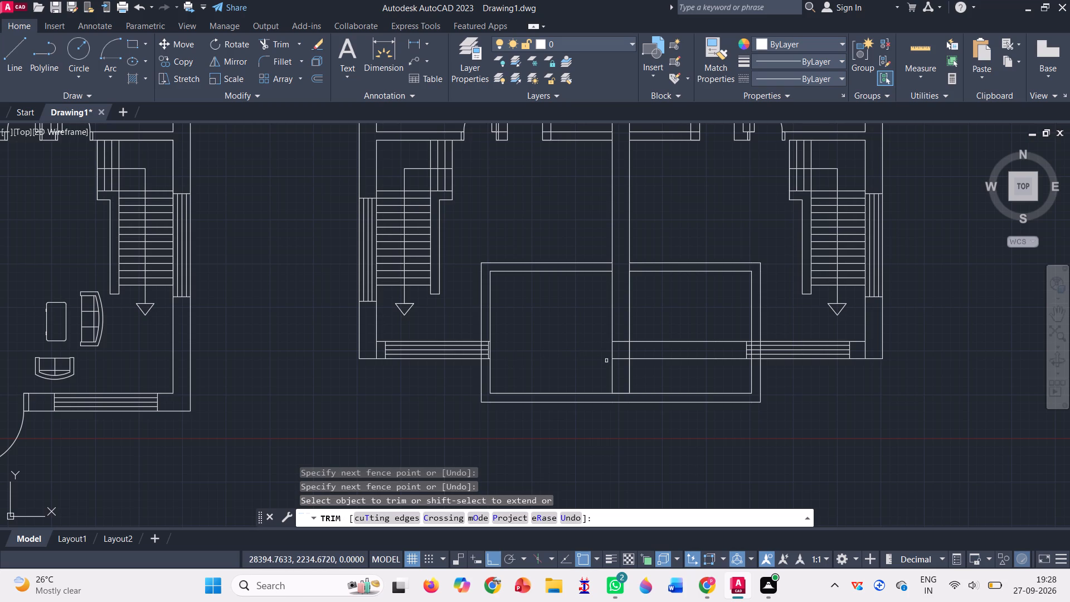
drag(657, 326, 679, 356)
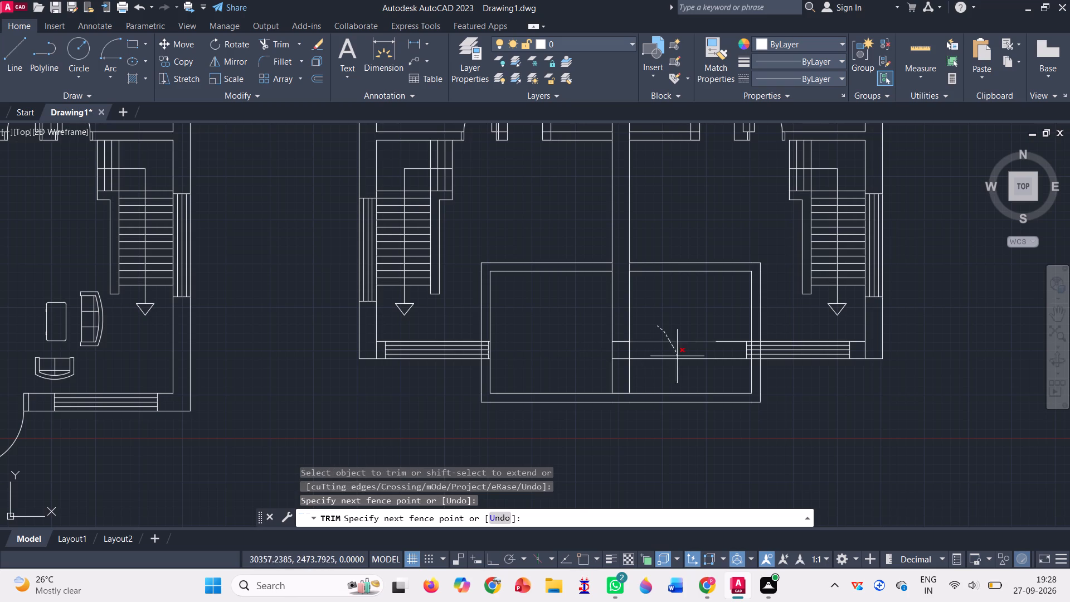
drag(679, 356, 701, 373)
drag(731, 314, 730, 370)
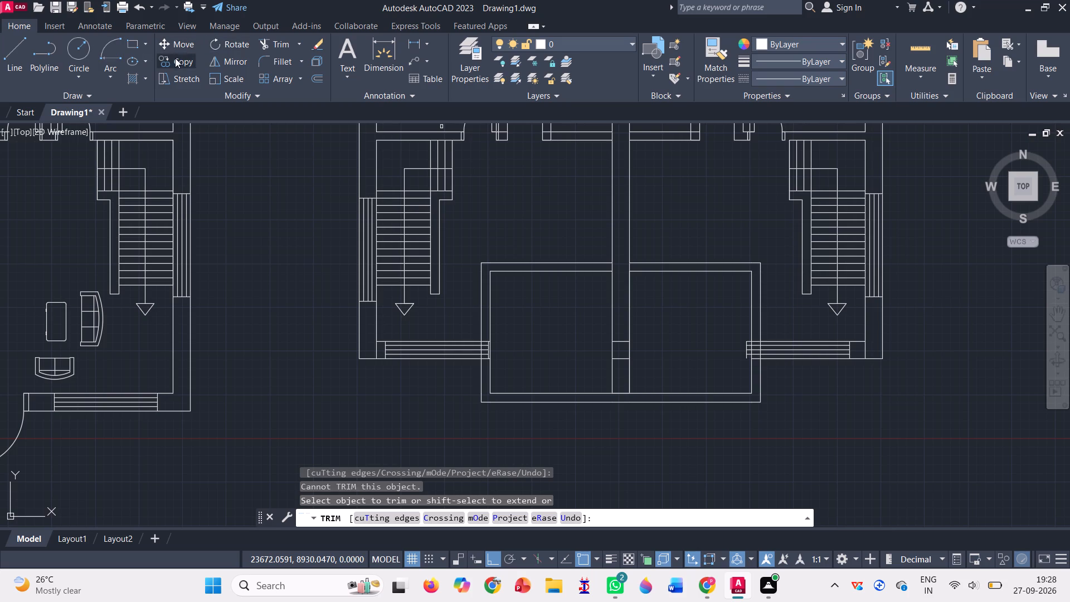
Copy the outer bottom wall lines of both squares, with the short vertical pieces at their outer corners, 250 downward.
click(180, 41)
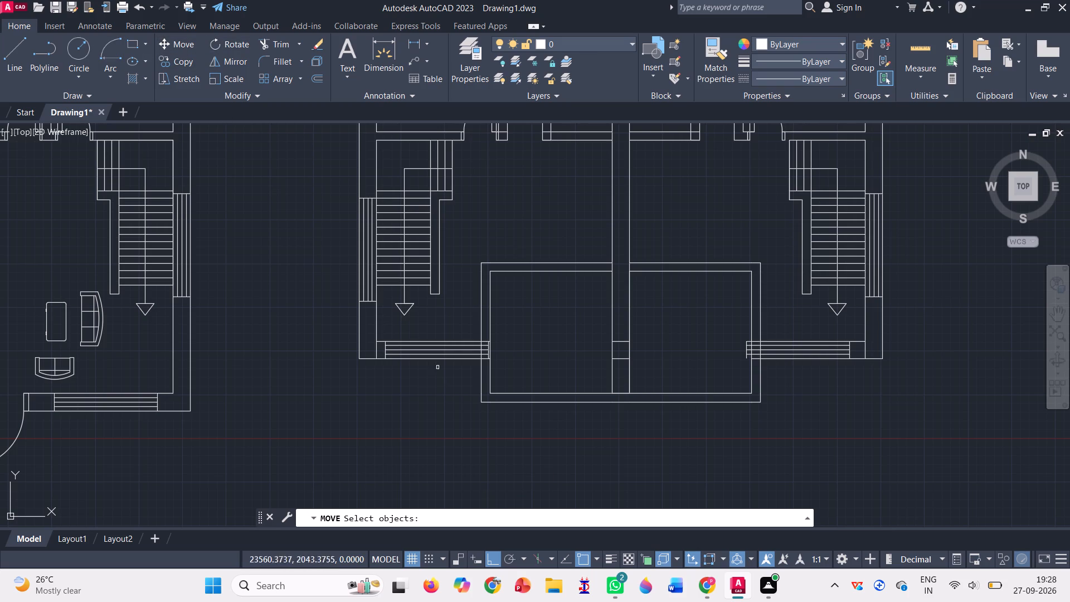
scroll(482, 406, up, 2)
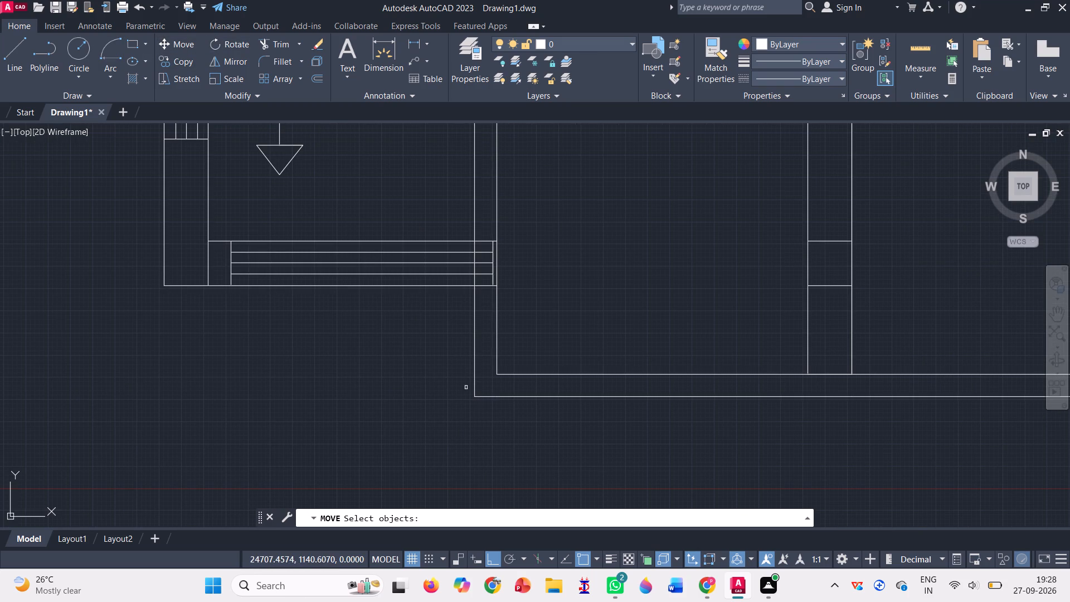
click(179, 61)
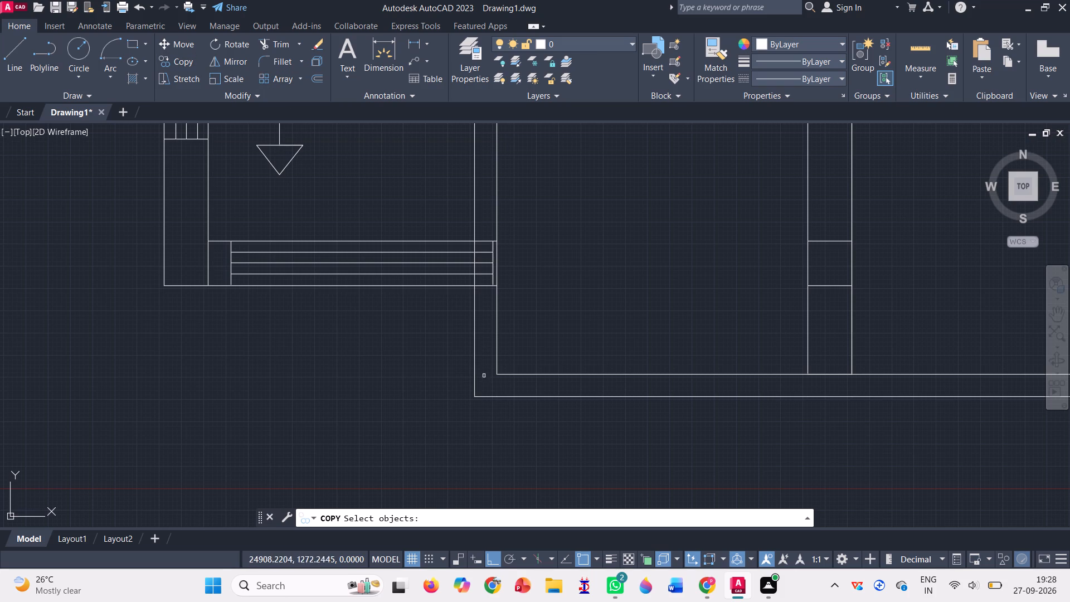
click(475, 387)
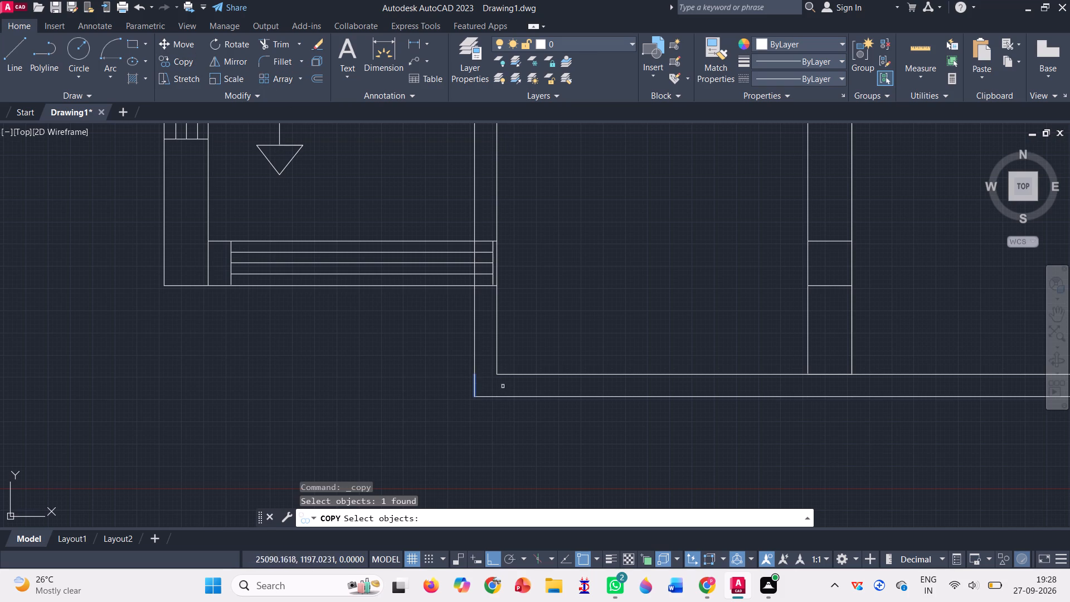
click(505, 397)
click(485, 399)
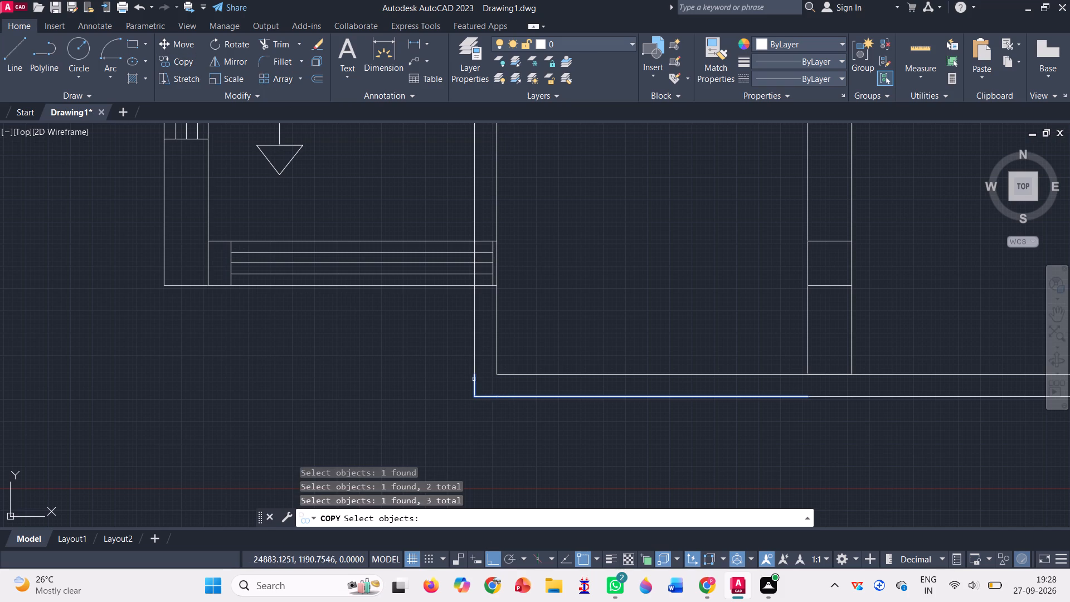
scroll(434, 380, down, 1)
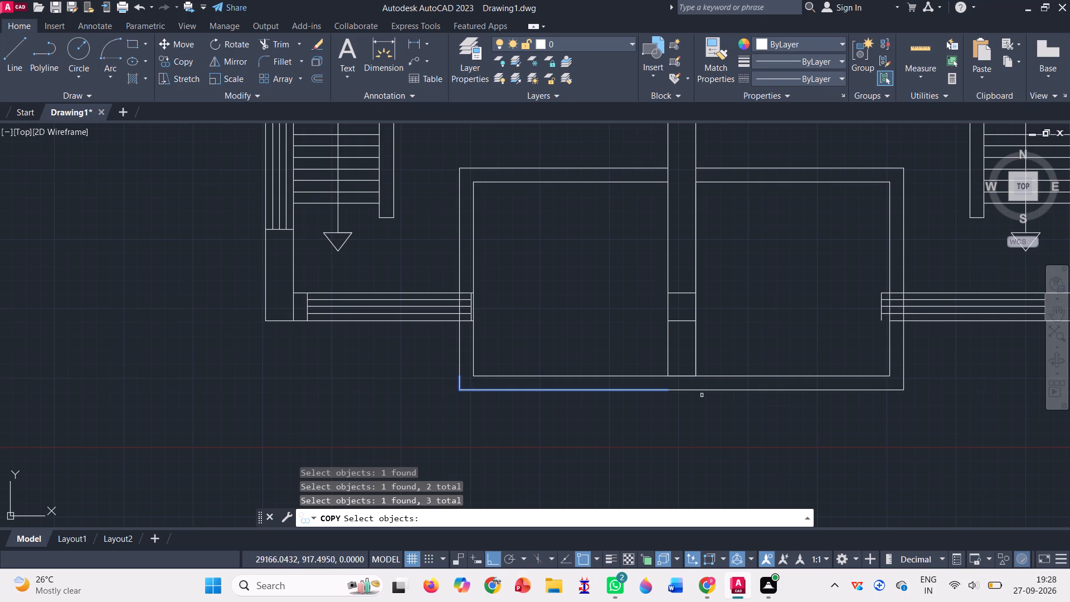
click(704, 390)
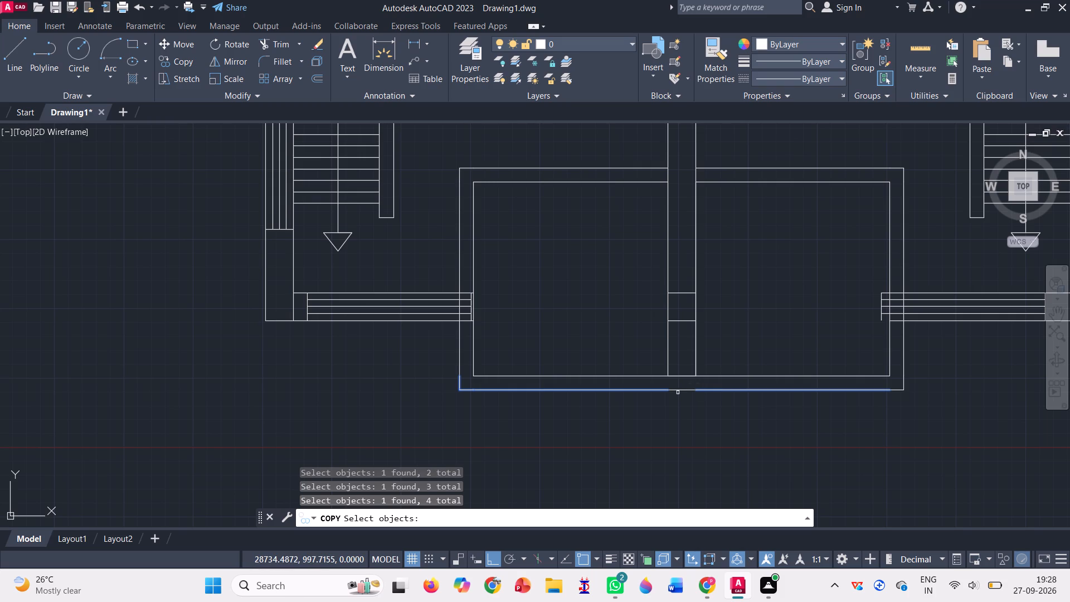
click(687, 387)
click(682, 399)
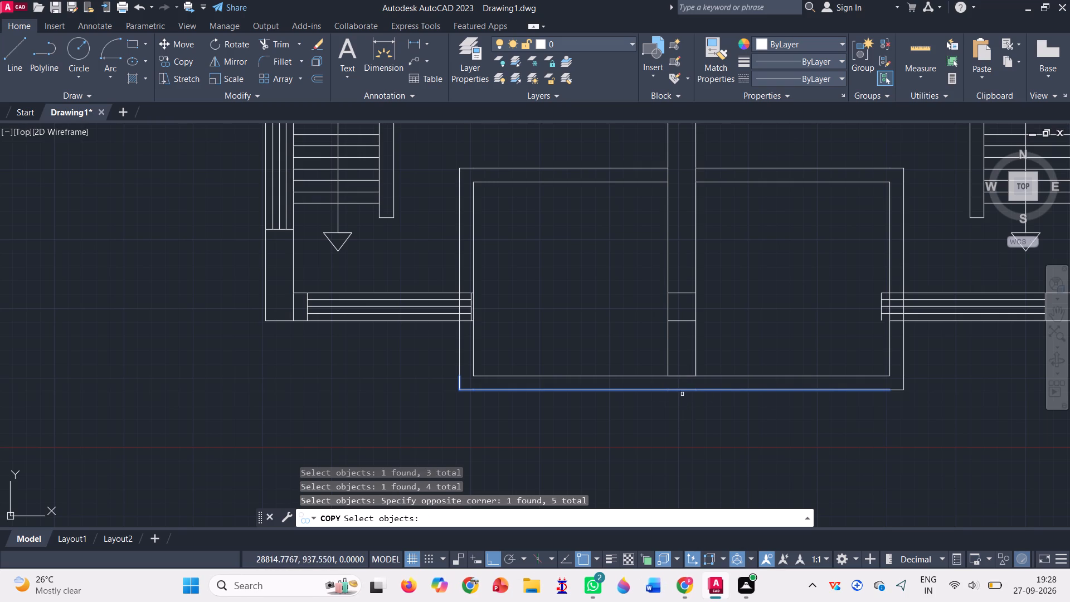
scroll(914, 372, up, 1)
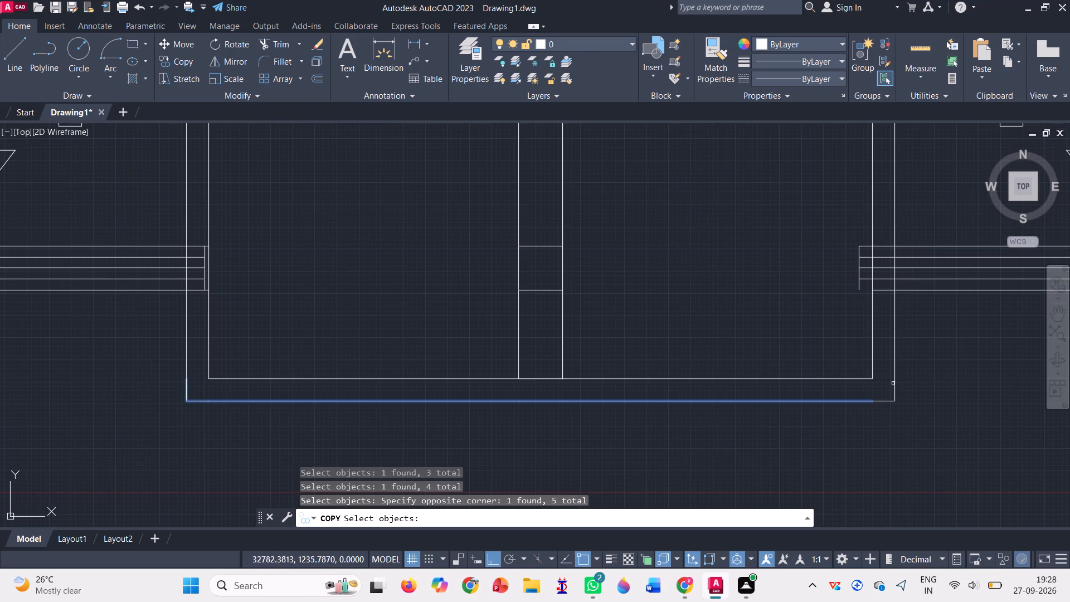
click(896, 394)
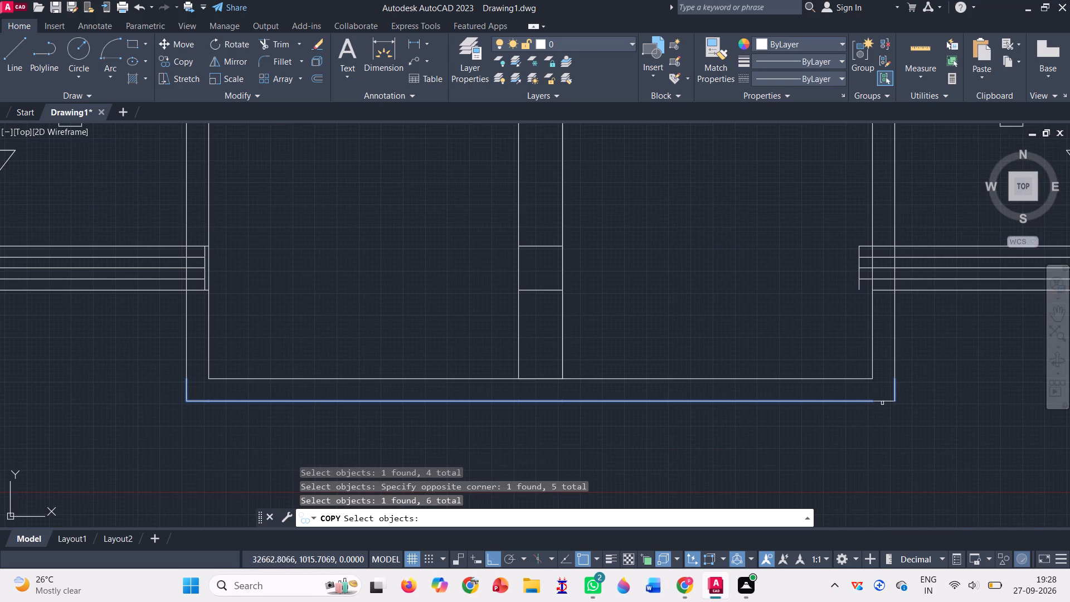
click(887, 400)
key(Return)
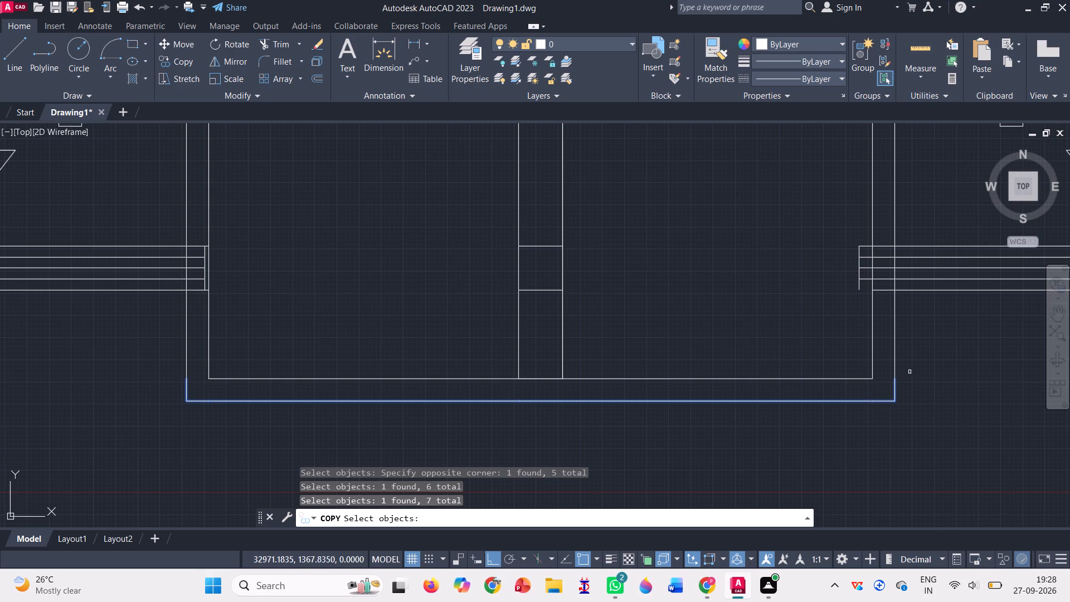
click(892, 379)
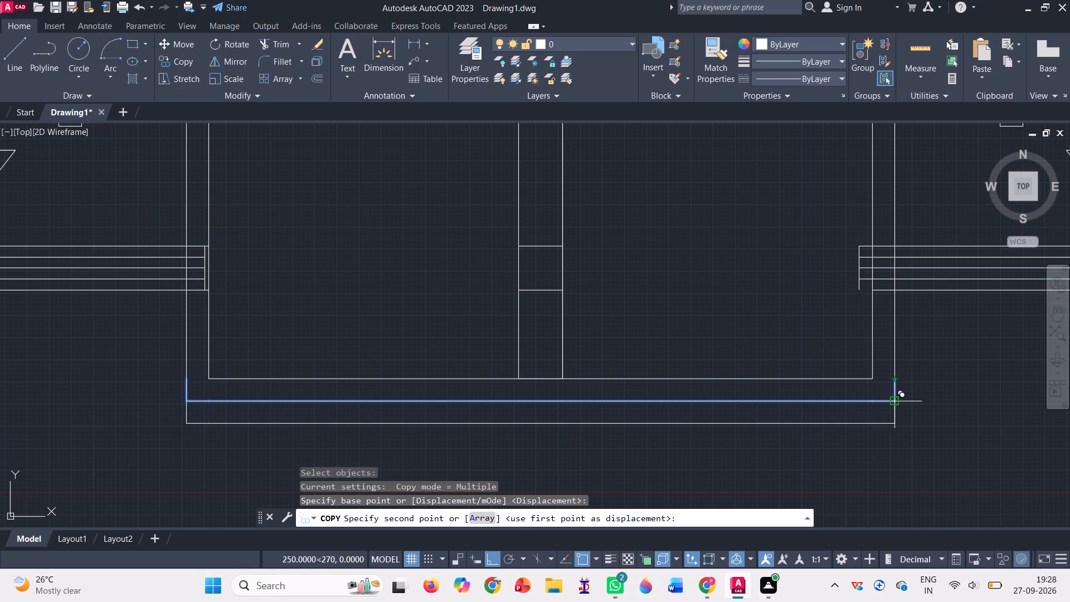
click(894, 401)
key(Return)
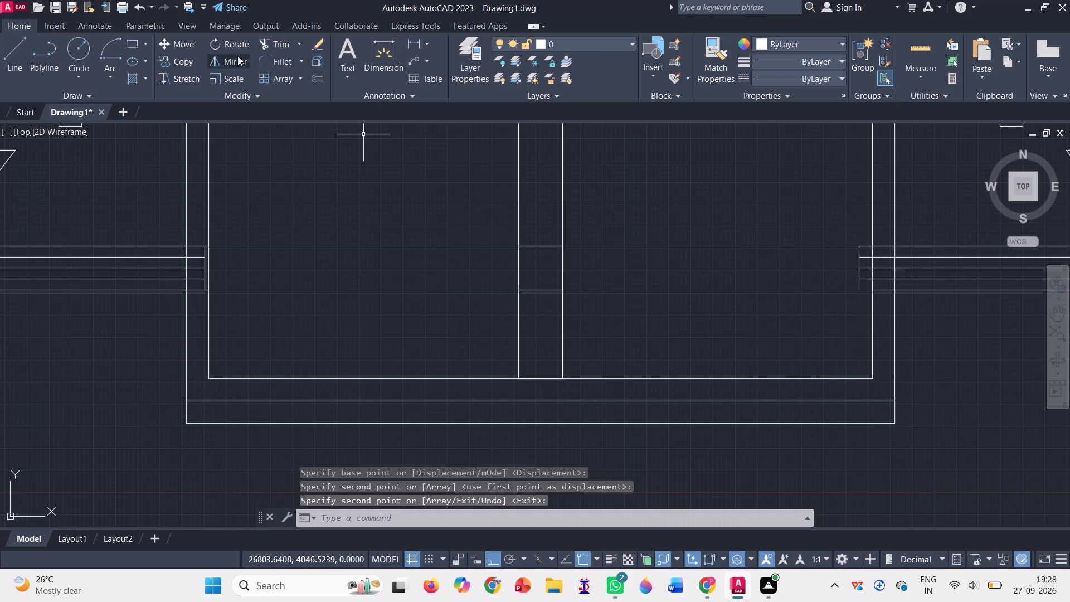
Trim away the original lower wall line left inside the thickened bottom wall across both front squares, including its short end piece.
click(277, 50)
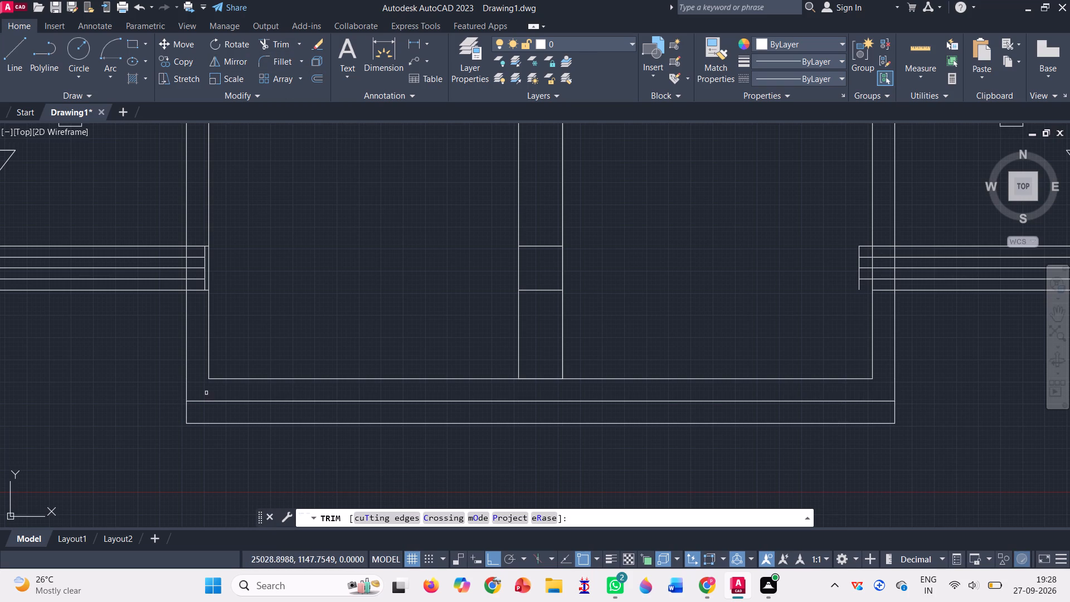
drag(206, 393, 235, 414)
click(201, 401)
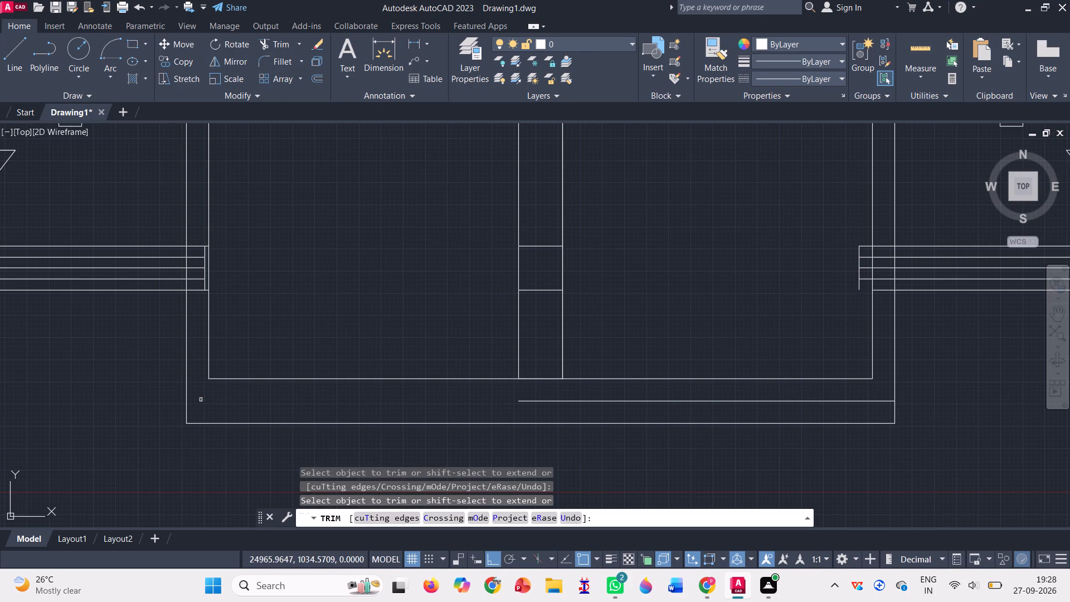
drag(549, 394, 581, 406)
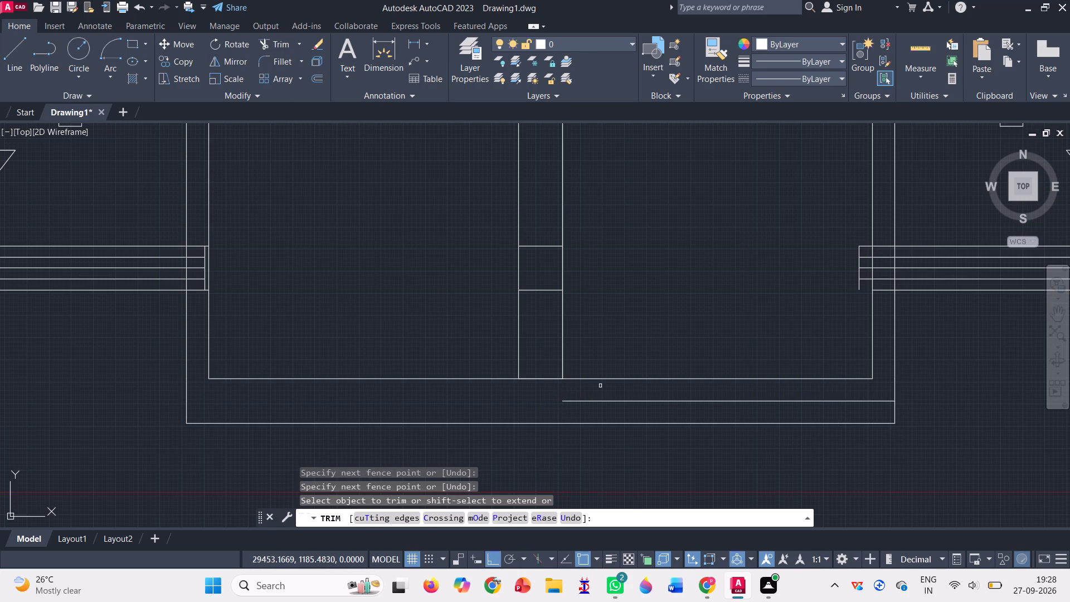
drag(600, 386, 620, 410)
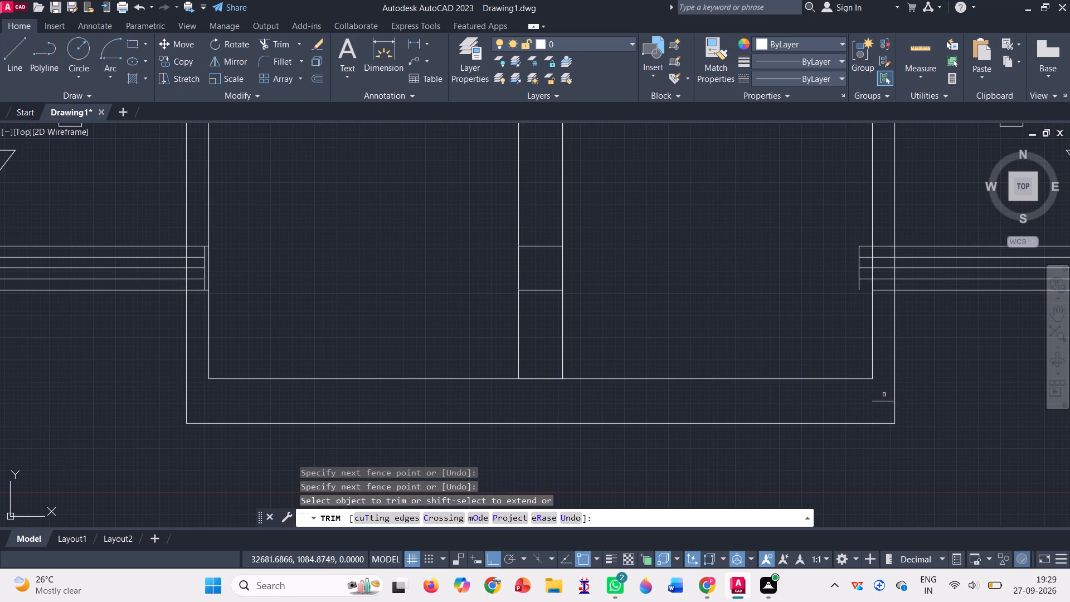
drag(884, 395, 884, 406)
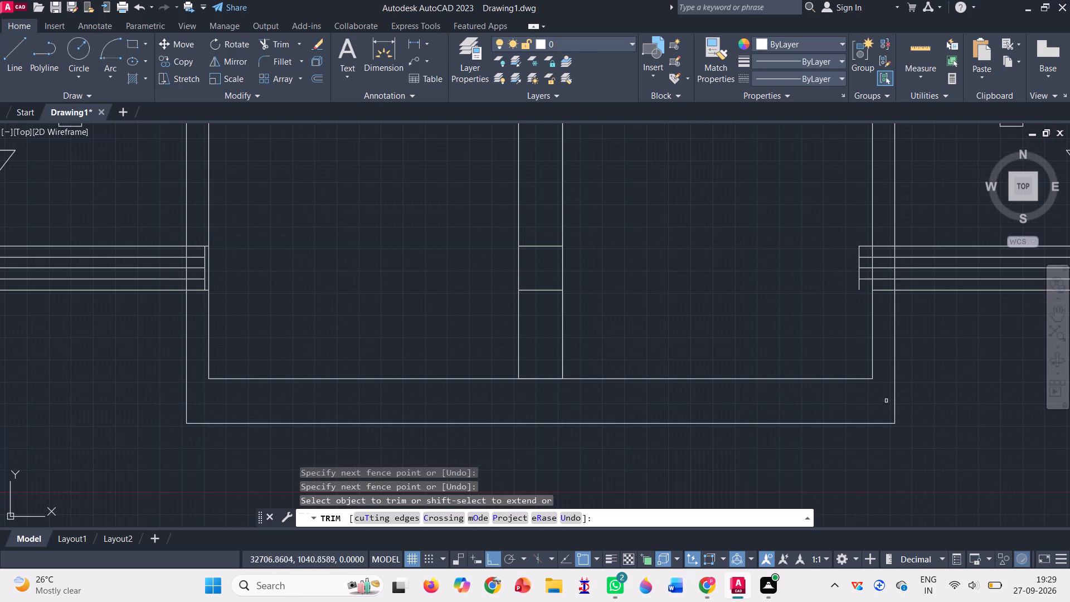
scroll(898, 335, down, 2)
key(Return)
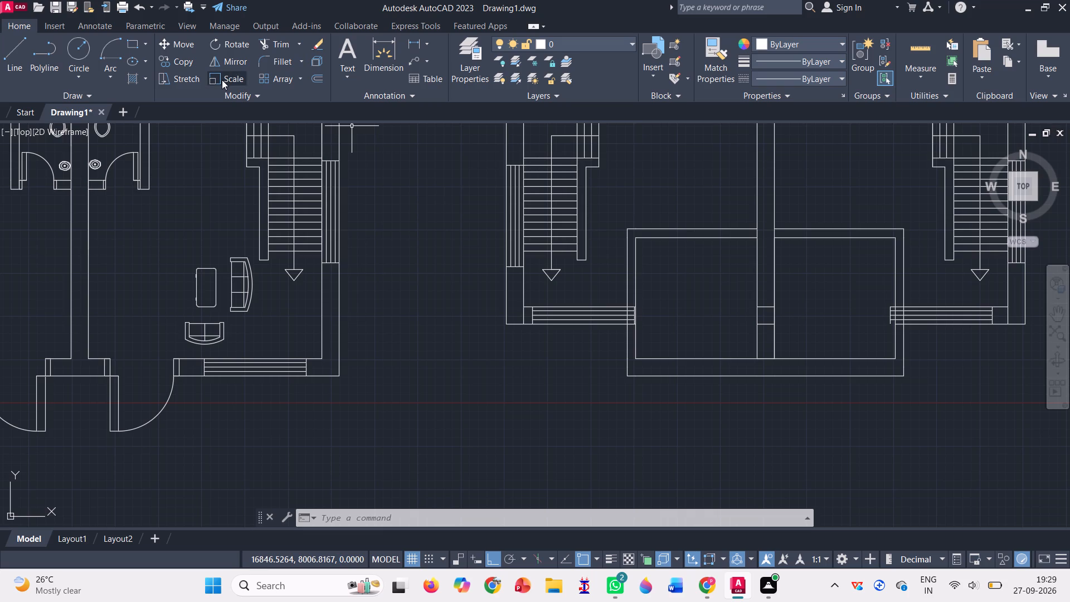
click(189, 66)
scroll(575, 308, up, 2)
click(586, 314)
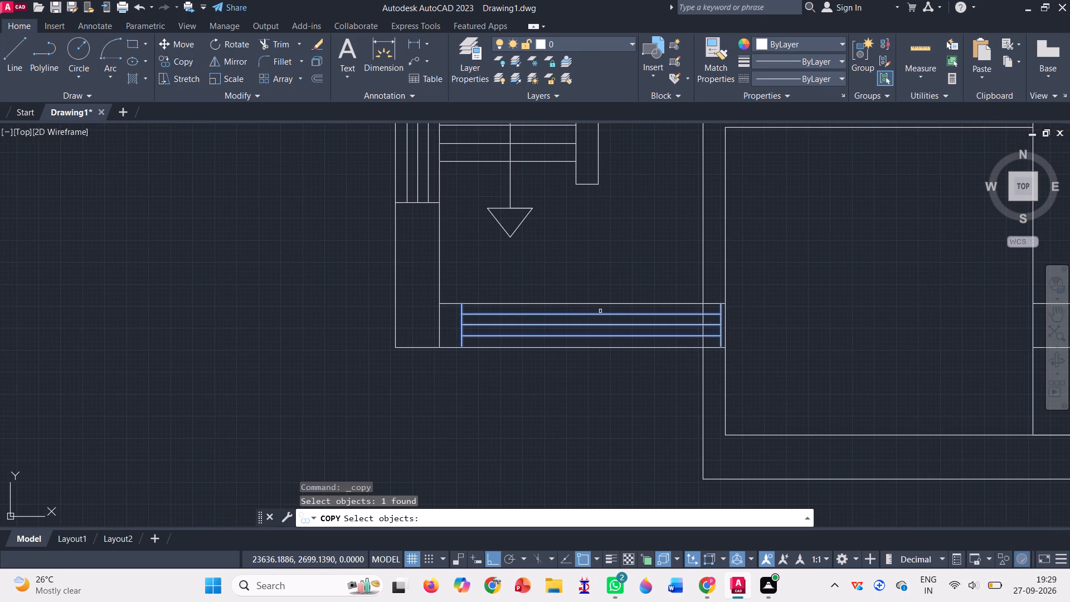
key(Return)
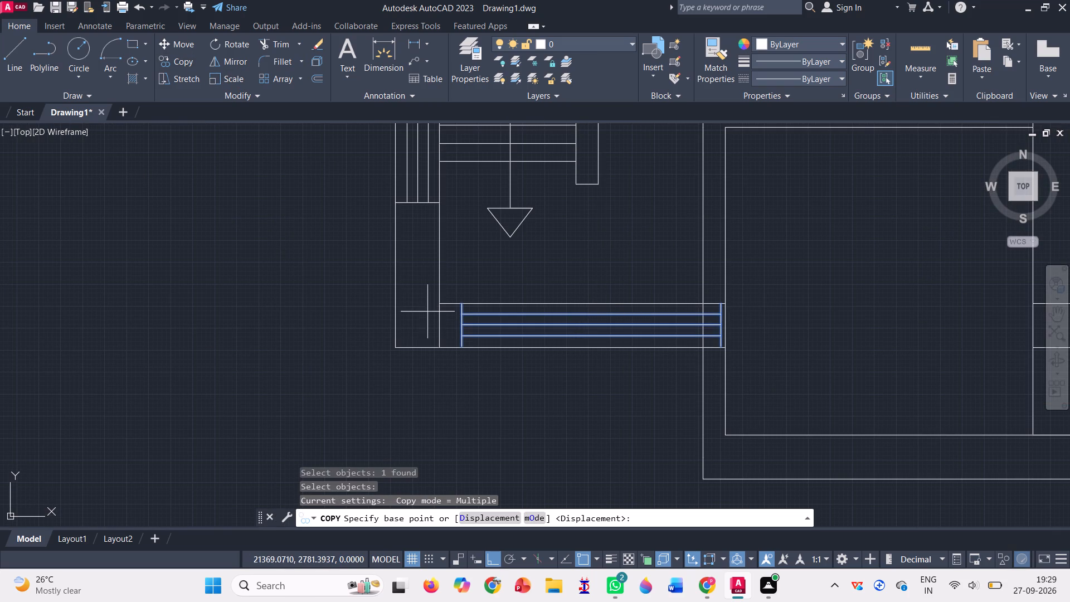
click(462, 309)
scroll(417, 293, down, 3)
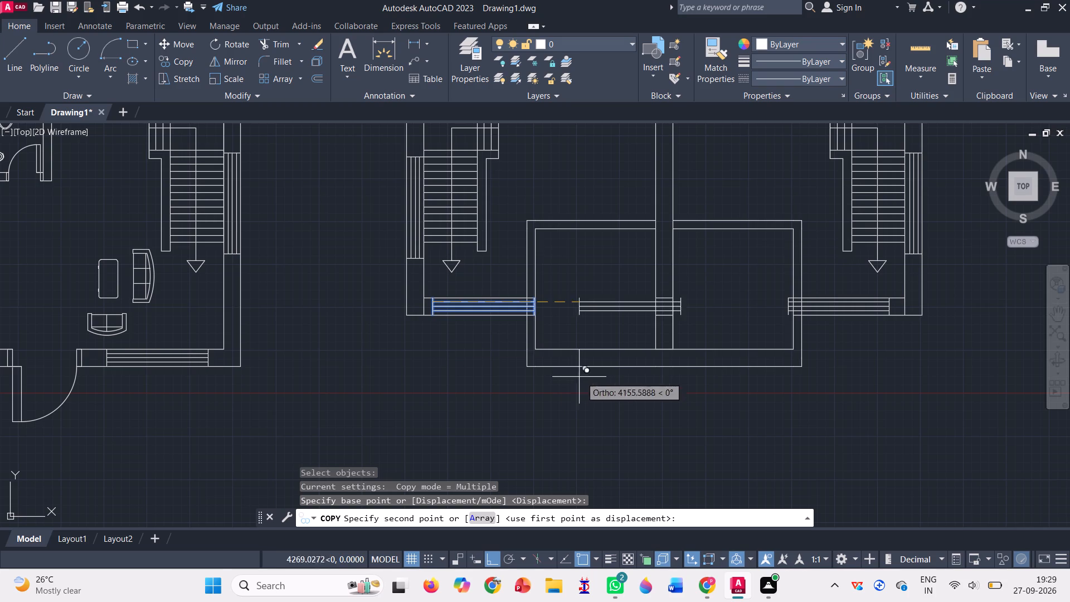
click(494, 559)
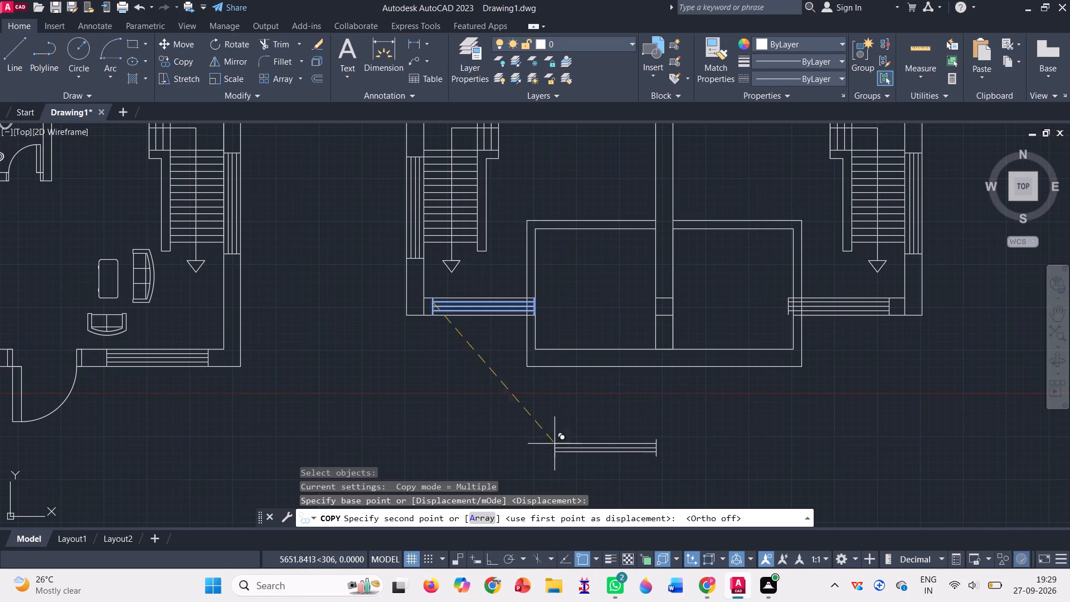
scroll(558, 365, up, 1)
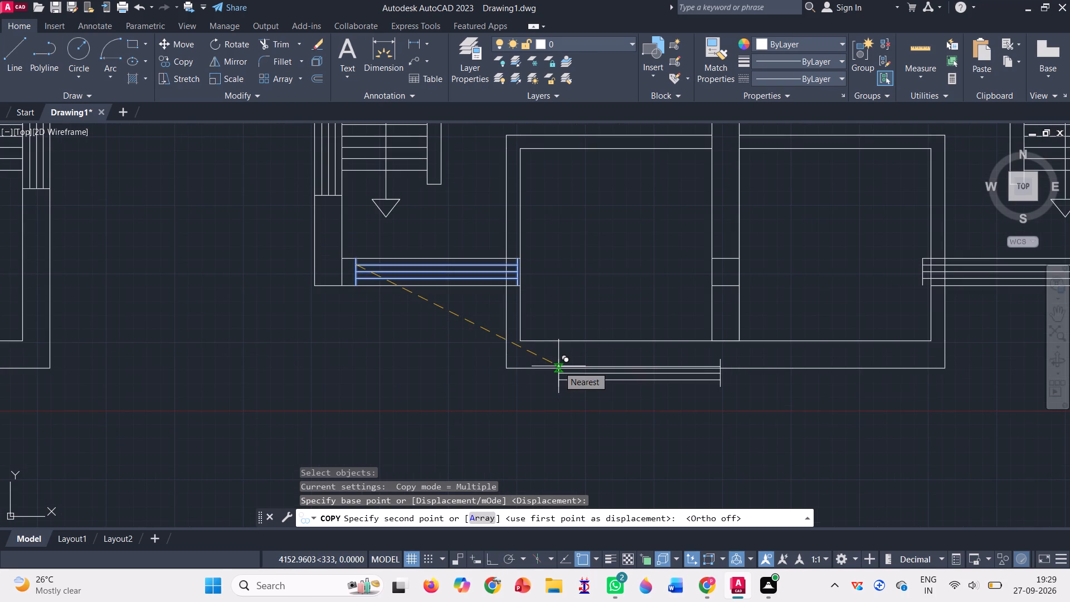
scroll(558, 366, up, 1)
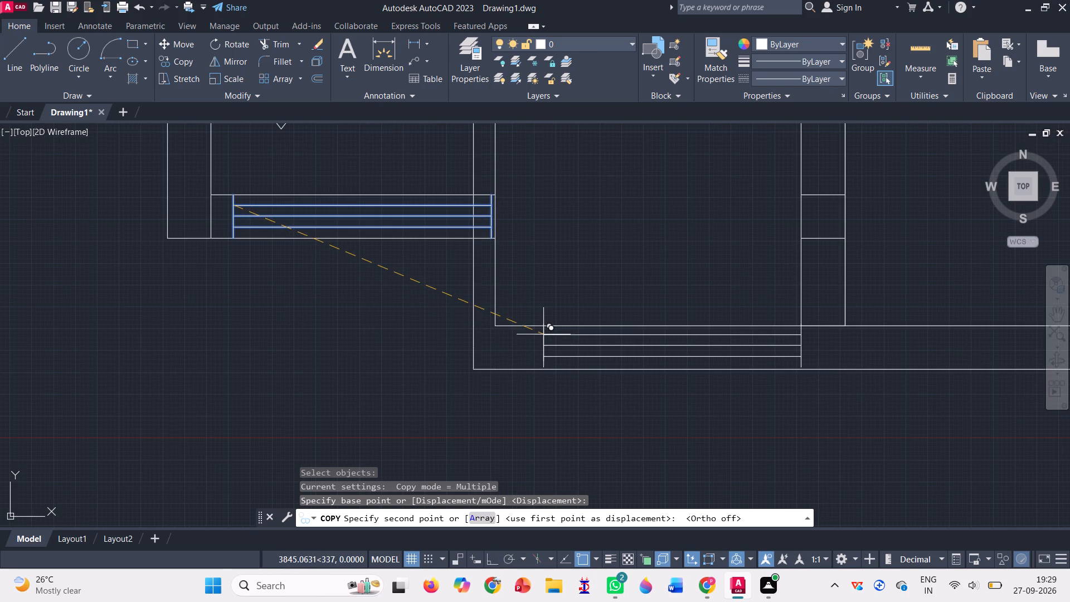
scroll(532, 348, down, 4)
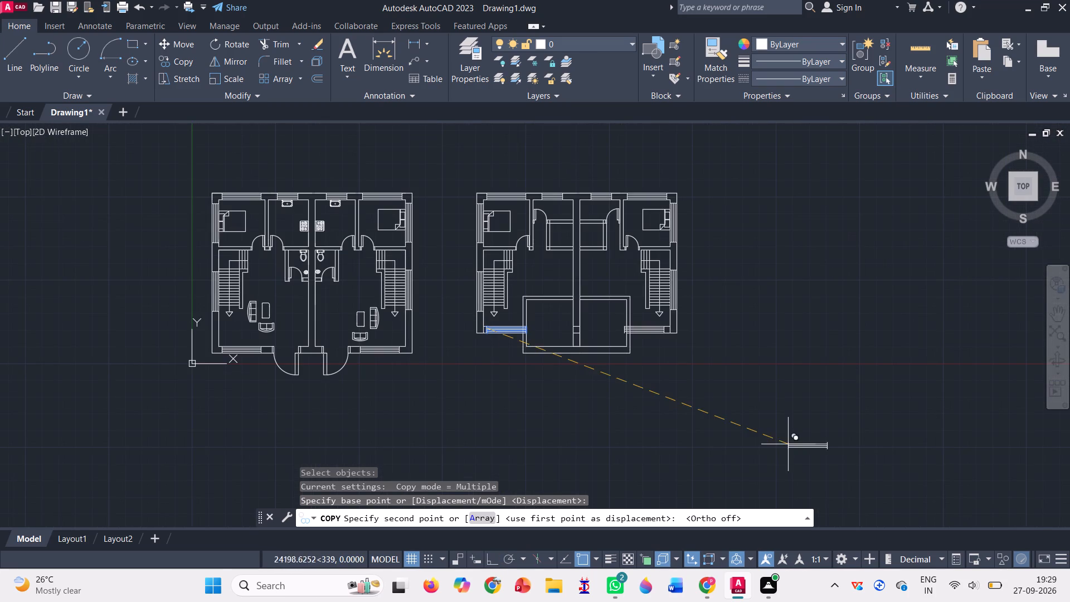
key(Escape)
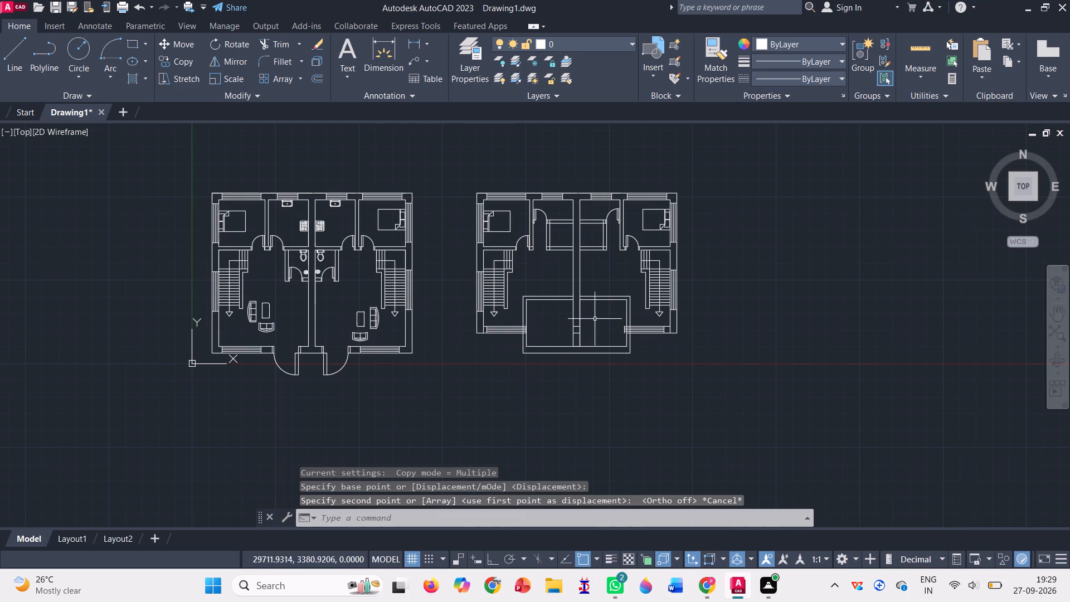
Delete the two windows in the set-back front wall, one on each side of the front squares.
scroll(666, 331, up, 4)
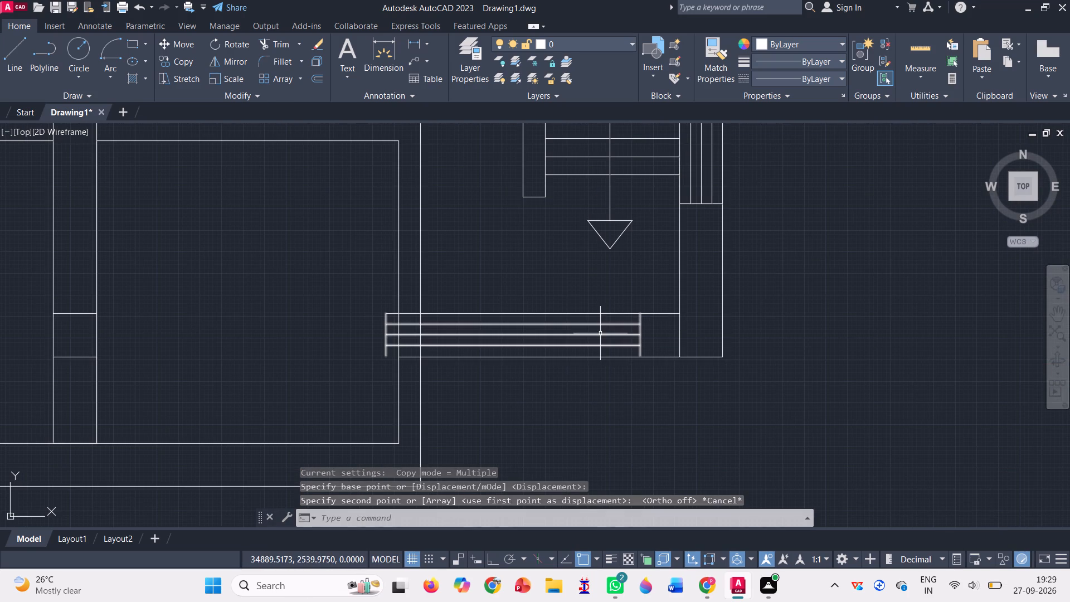
click(600, 333)
key(Delete)
scroll(699, 384, down, 3)
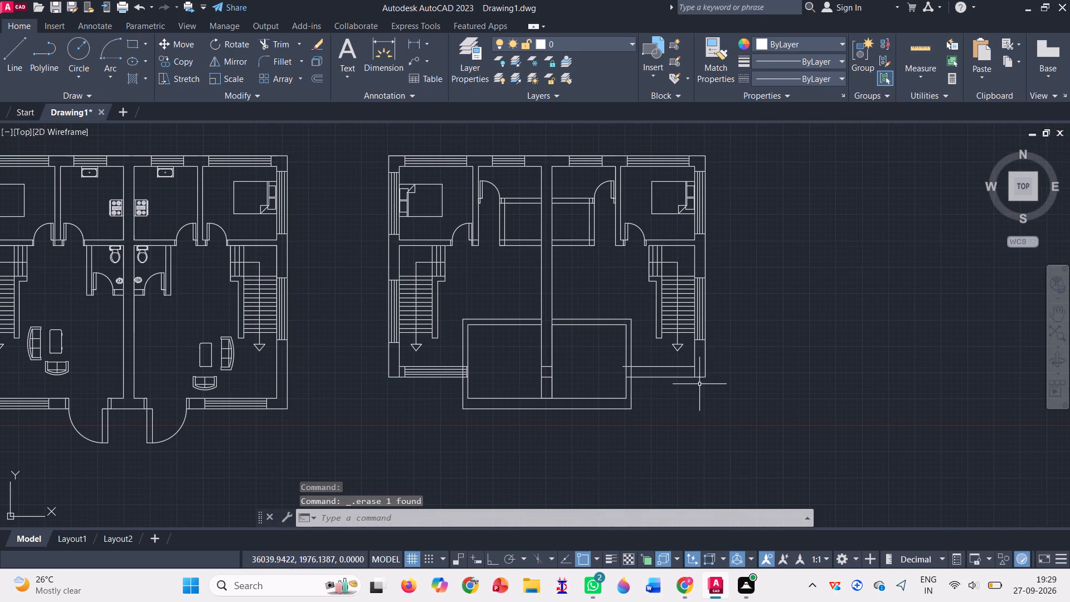
click(430, 371)
key(Delete)
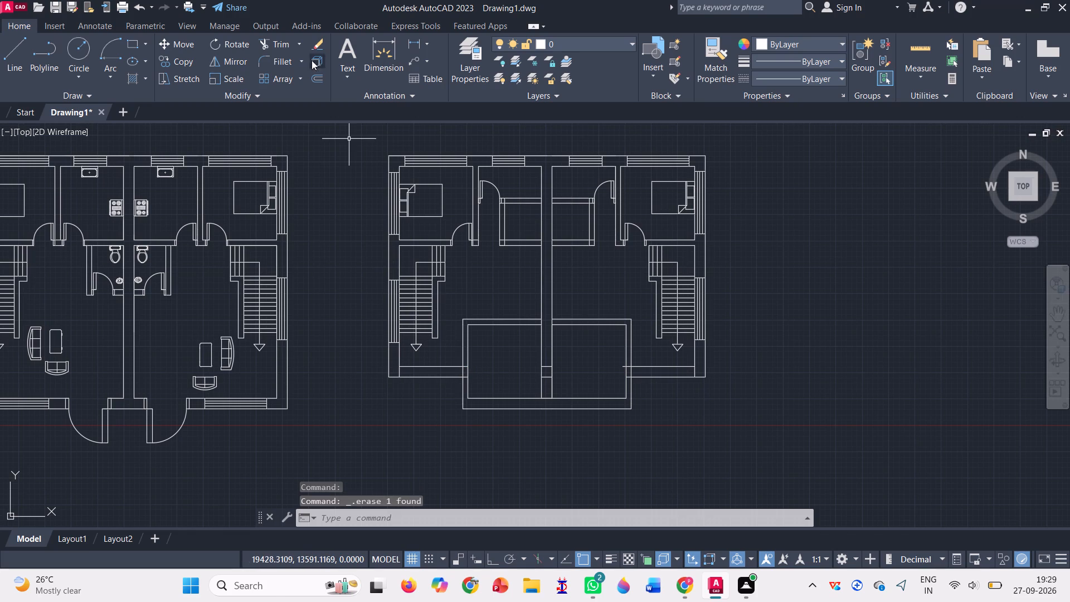
Trim the junction of the right set-back front wall with the right square, removing overlapping wall ends and the square's outer line between them.
click(284, 41)
scroll(625, 369, up, 3)
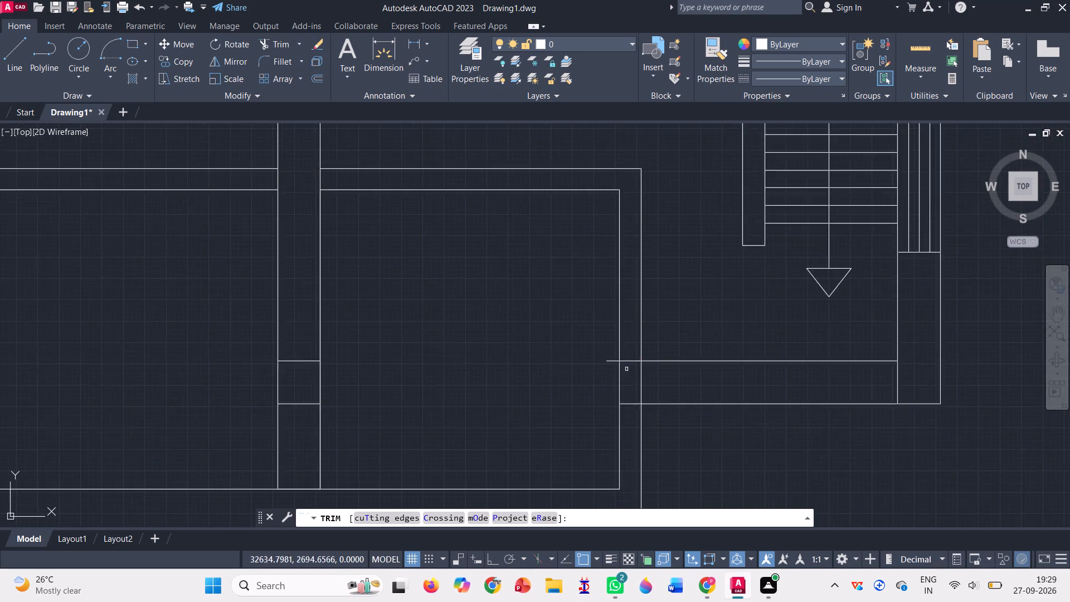
scroll(626, 369, up, 1)
drag(601, 362, 606, 339)
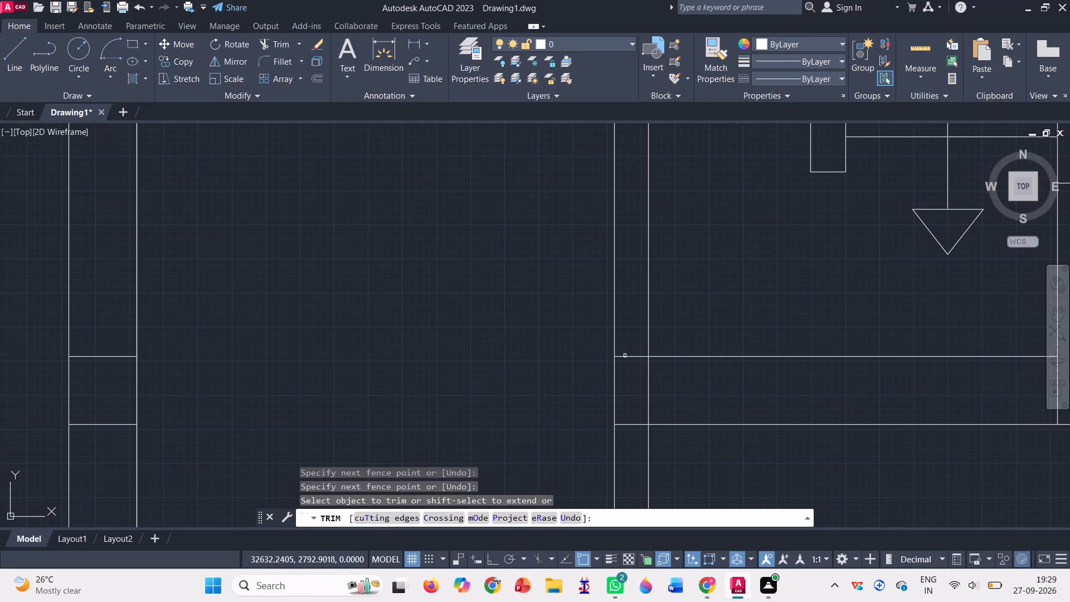
drag(622, 342, 627, 439)
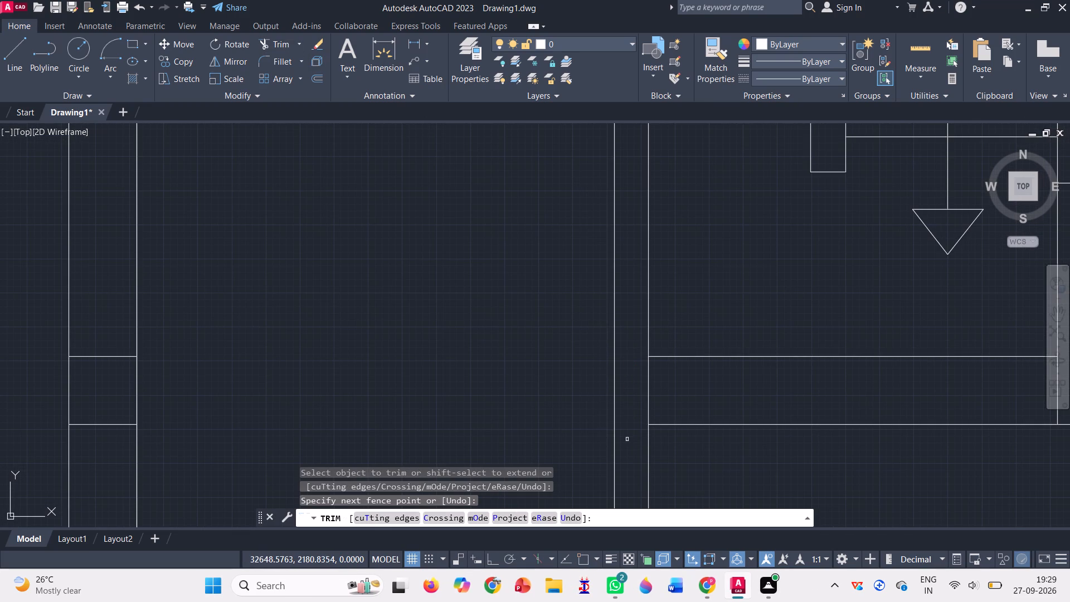
click(629, 439)
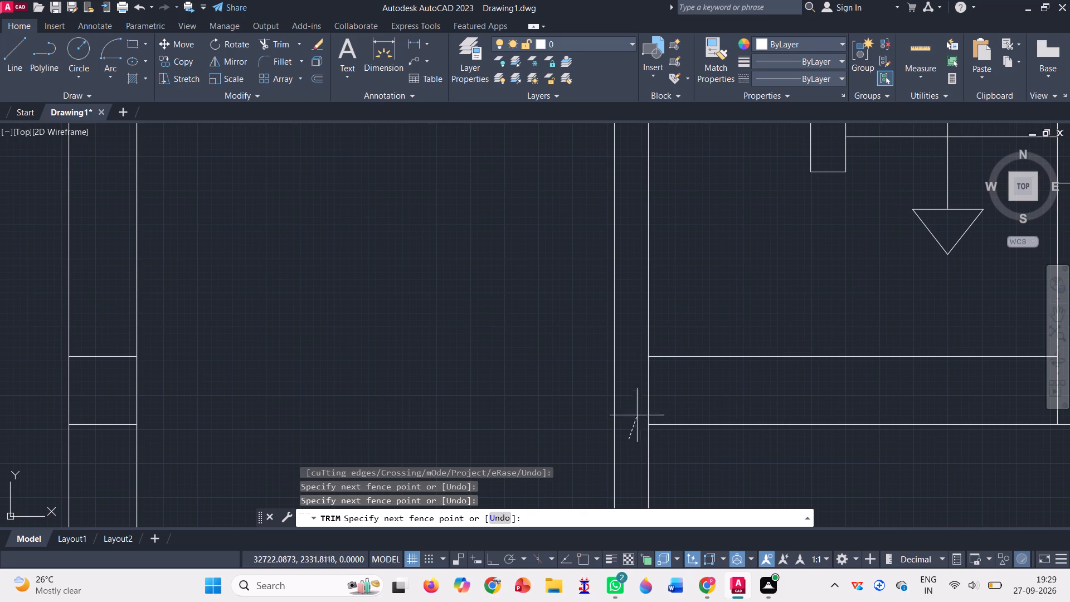
click(656, 387)
scroll(655, 395, down, 3)
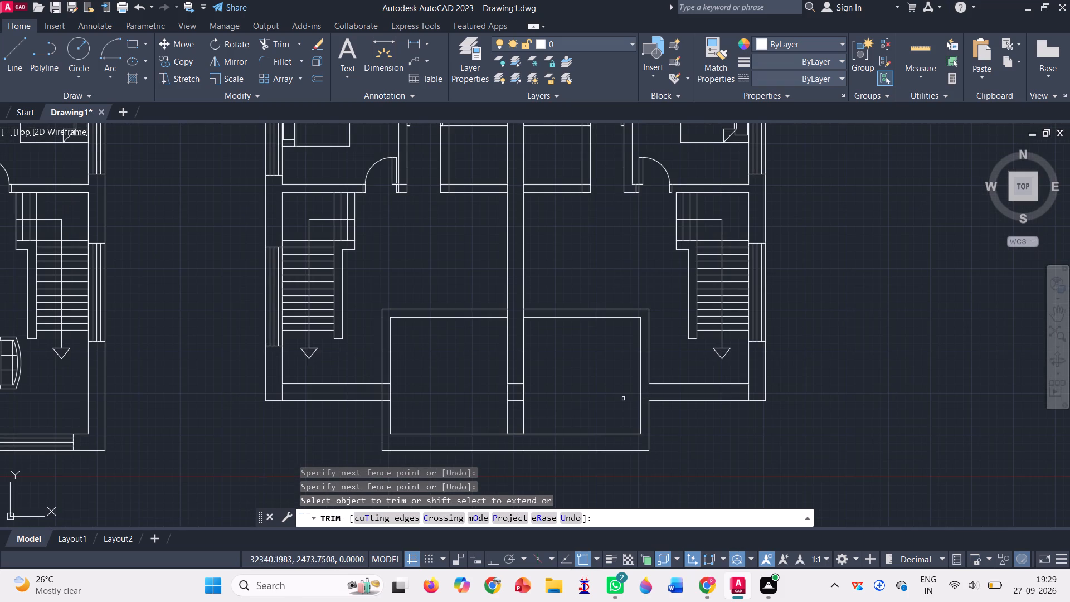
Trim the vertical inner wall line crossing the set-back front wall at the right unit's outer corner.
scroll(753, 392, up, 3)
drag(693, 392, 706, 385)
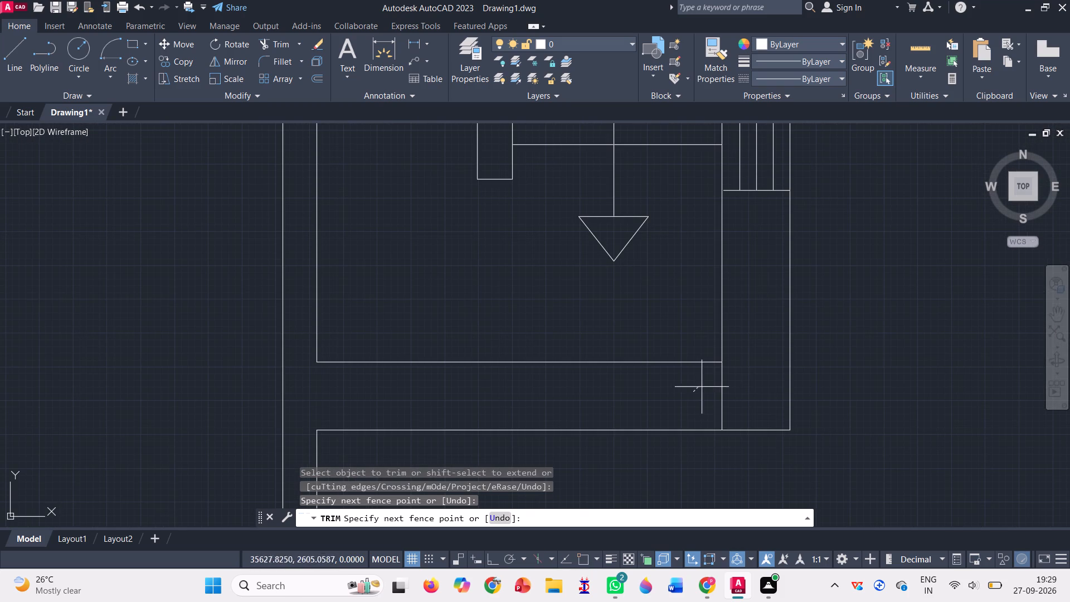
drag(706, 385, 736, 365)
scroll(731, 368, down, 4)
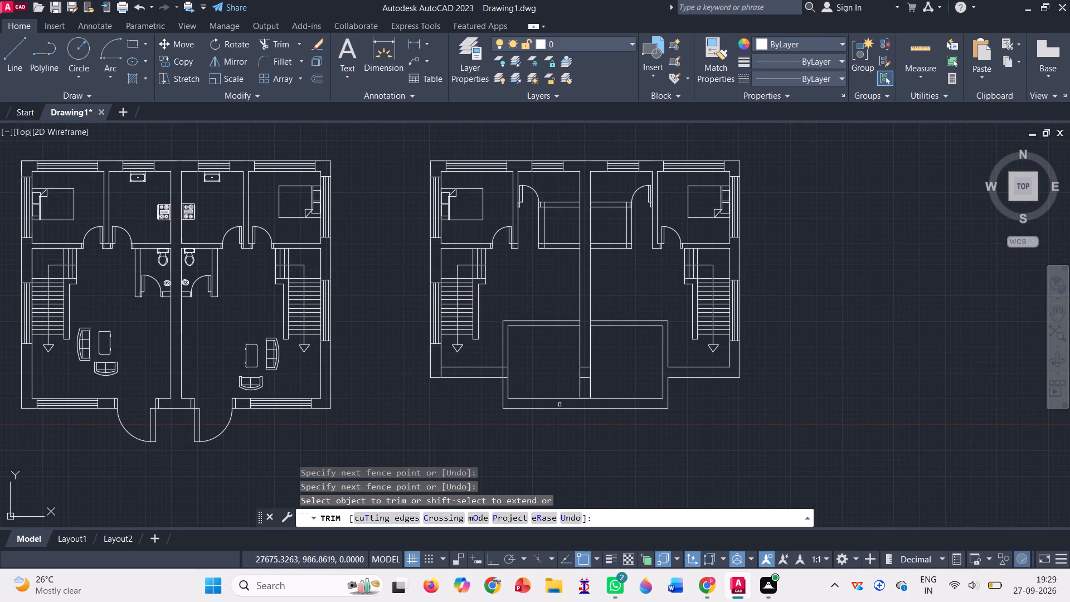
Trim away the two short horizontal lines crossing the central wall between the front squares.
scroll(575, 381, up, 4)
drag(613, 273, 614, 395)
scroll(626, 373, down, 2)
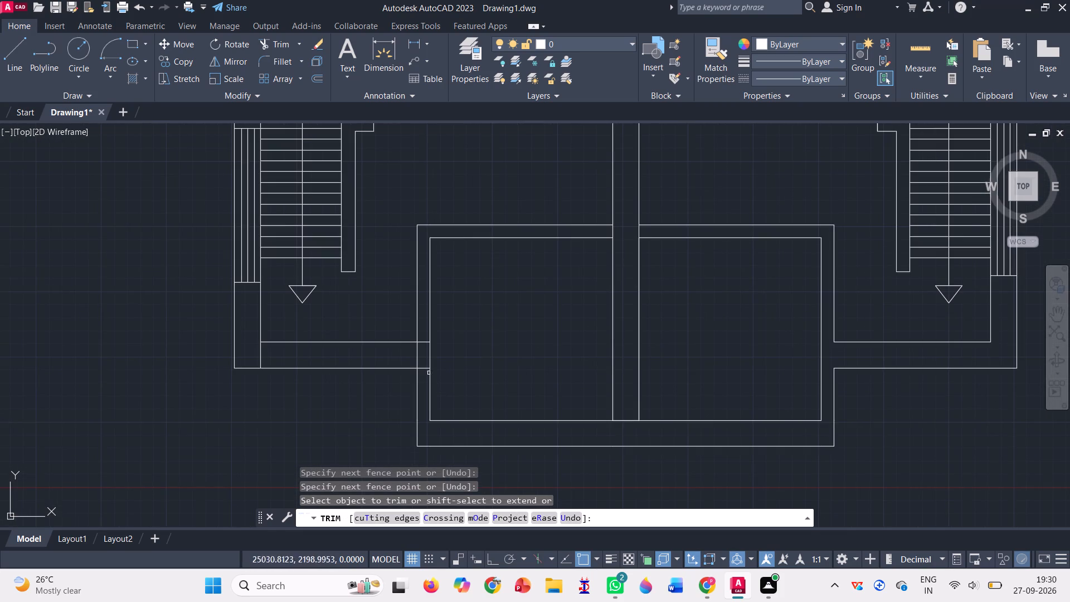
Clean up the left set-back front wall by trimming the overlapping lines at its junction with the left square and at the outer corner.
scroll(417, 351, up, 2)
drag(382, 373, 425, 342)
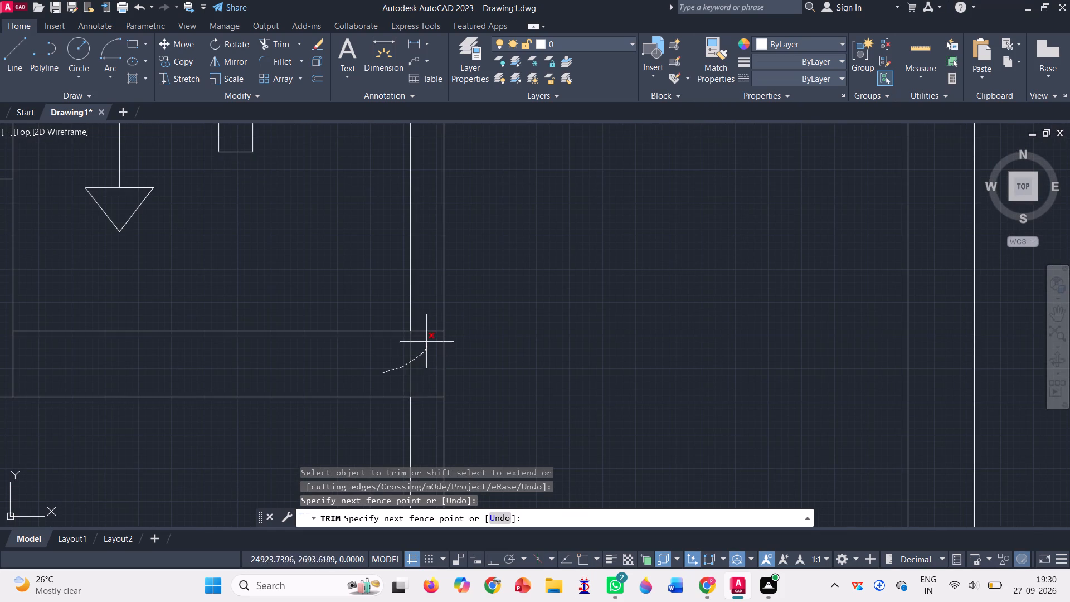
drag(425, 342, 411, 315)
drag(421, 365, 415, 422)
scroll(422, 391, down, 2)
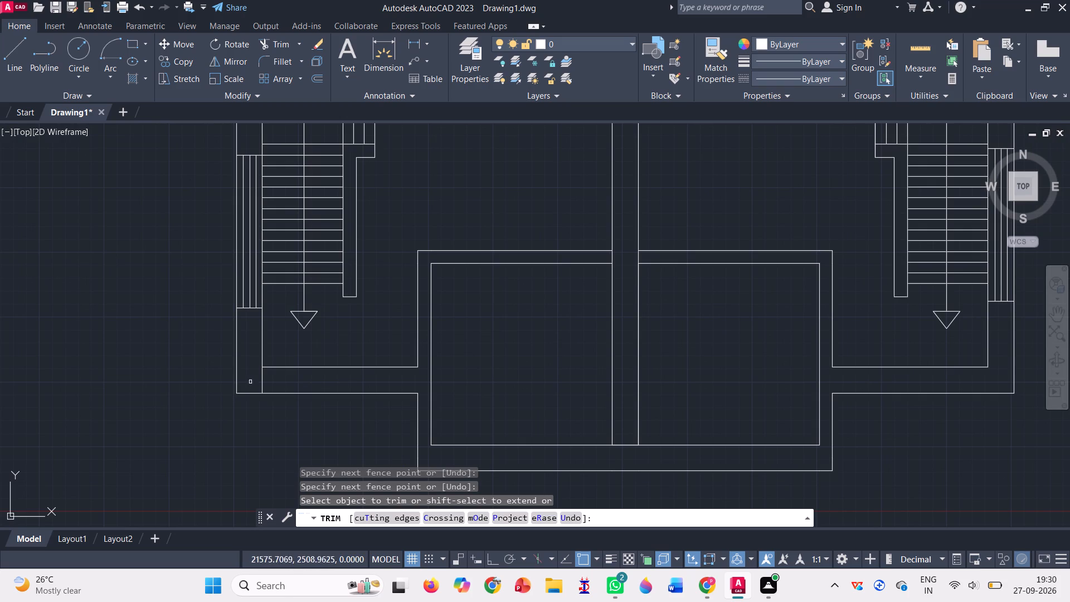
drag(254, 378, 278, 374)
scroll(274, 390, down, 2)
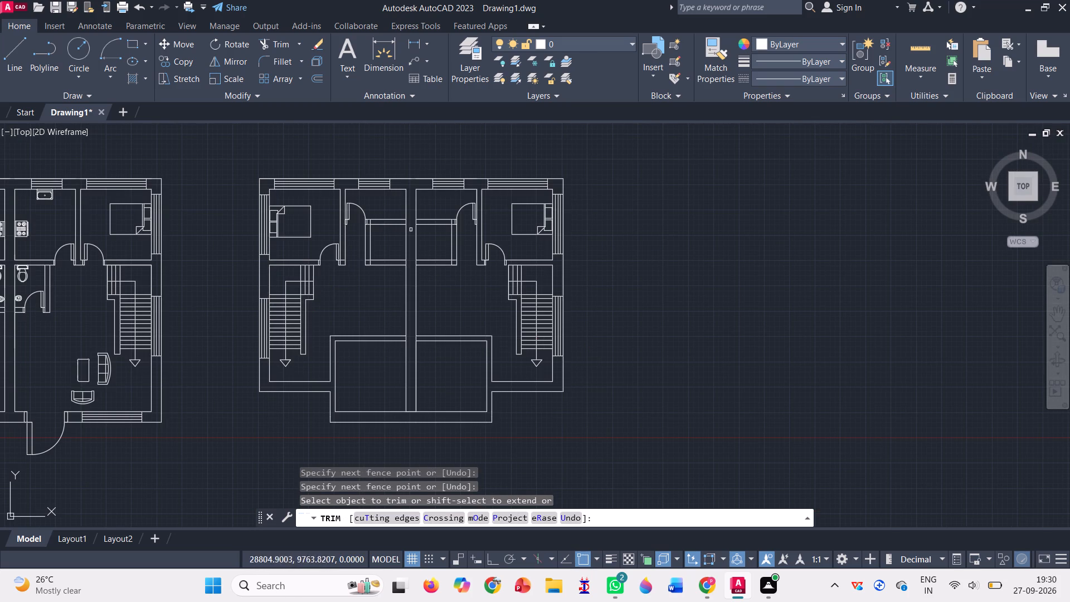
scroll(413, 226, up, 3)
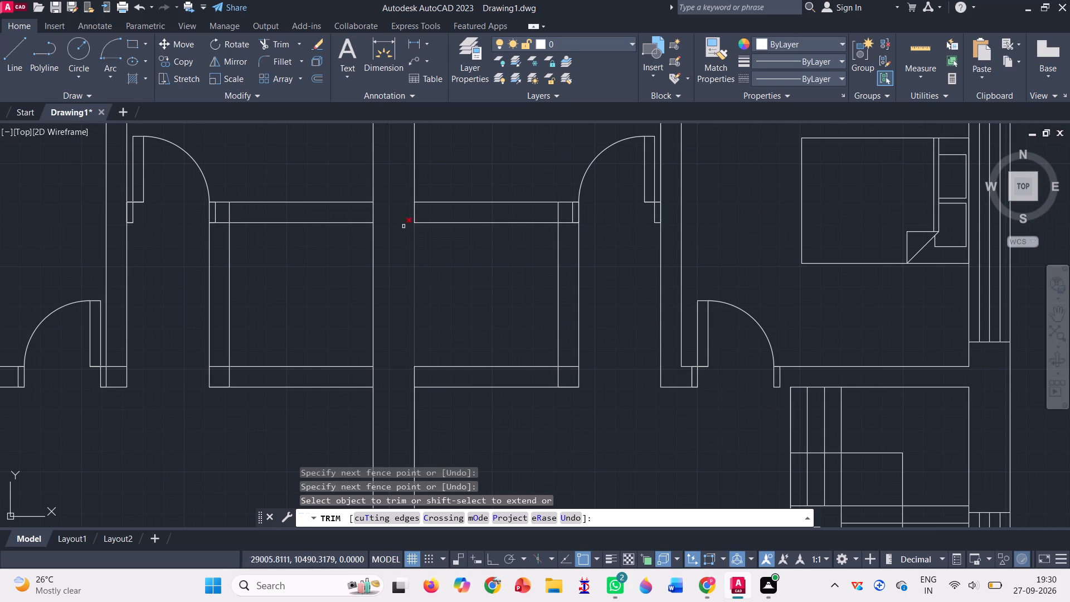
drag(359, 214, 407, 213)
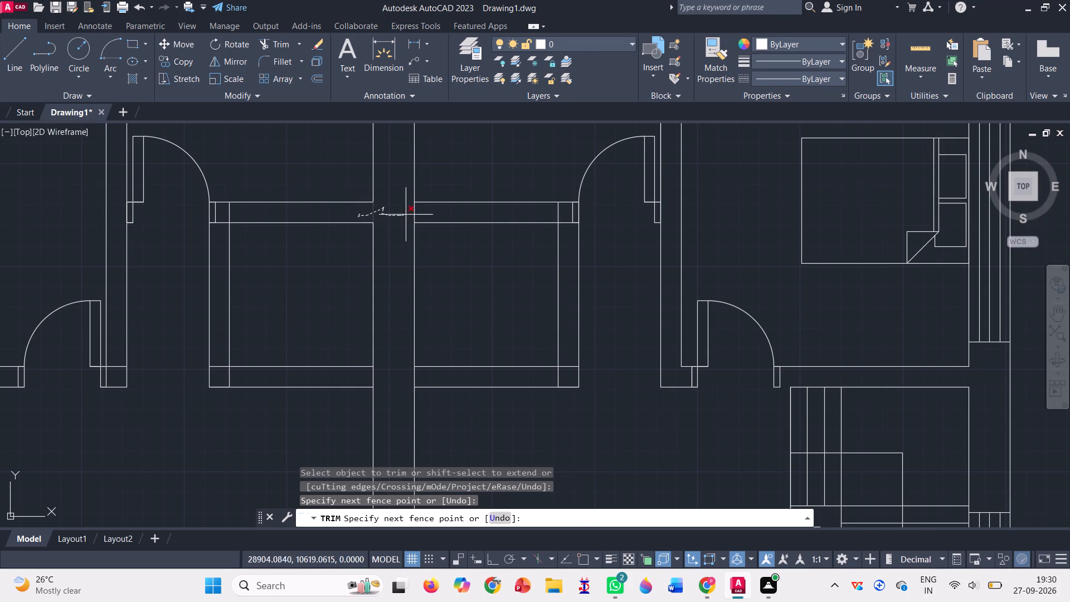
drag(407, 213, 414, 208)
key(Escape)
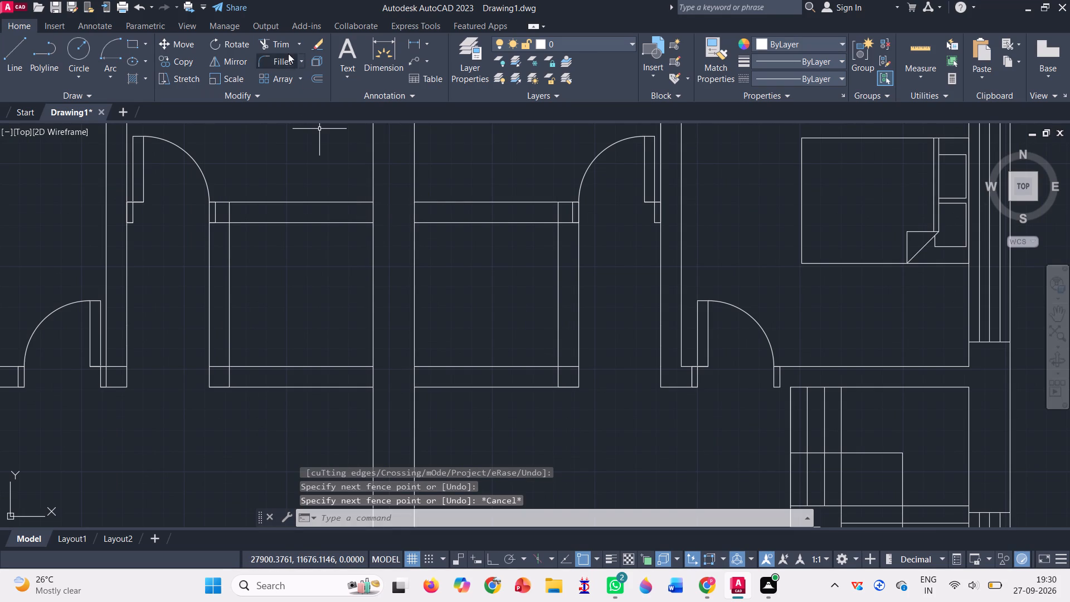
Trim the central wall's side lines where the upper and lower walls of the two inner rooms meet it.
click(267, 43)
scroll(388, 238, down, 4)
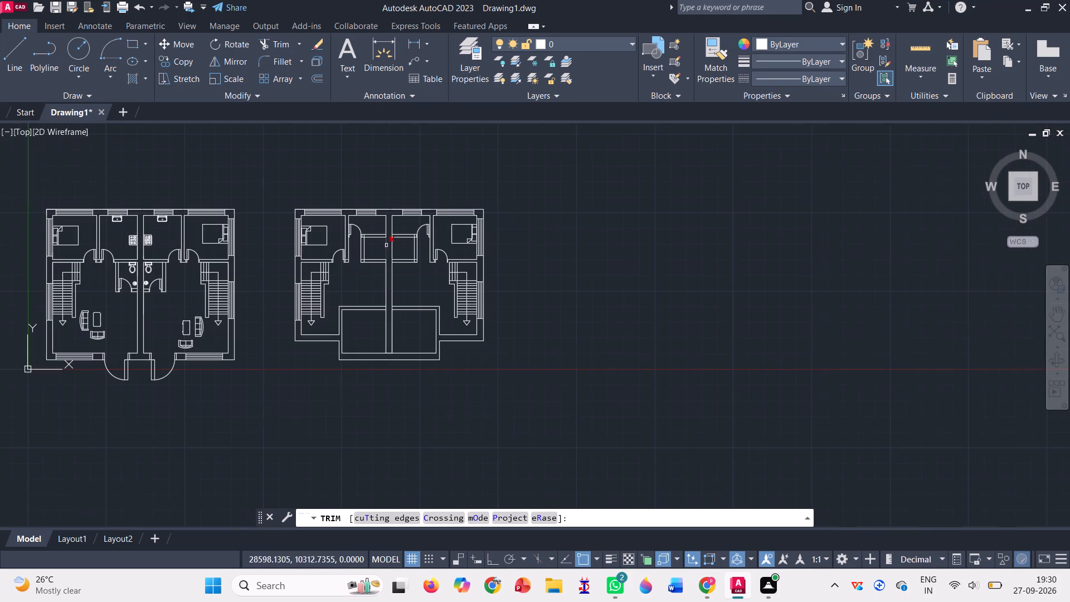
scroll(382, 219, up, 2)
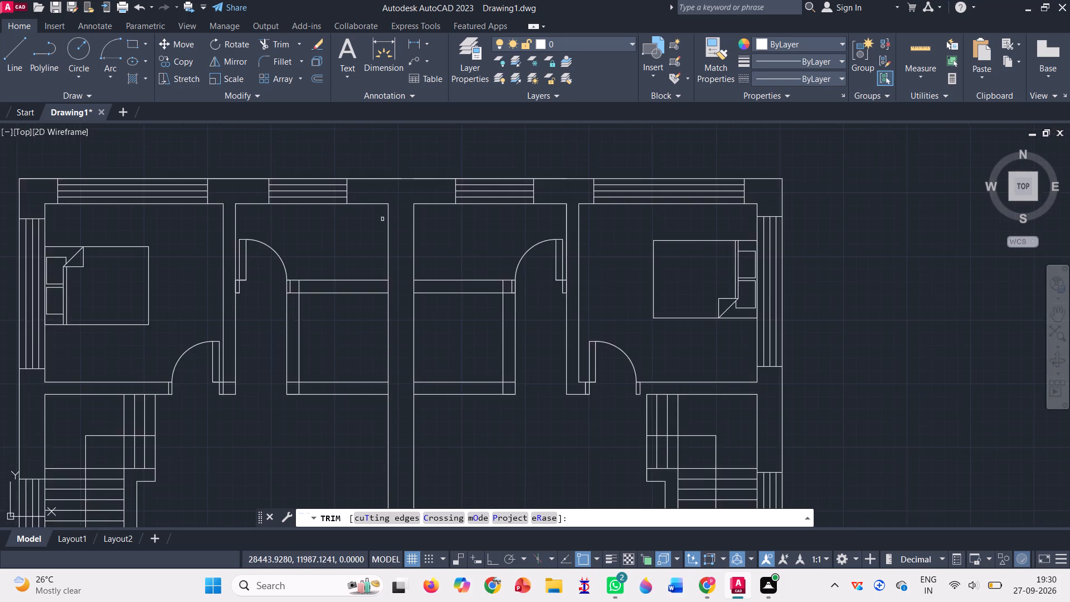
scroll(382, 219, up, 2)
click(387, 328)
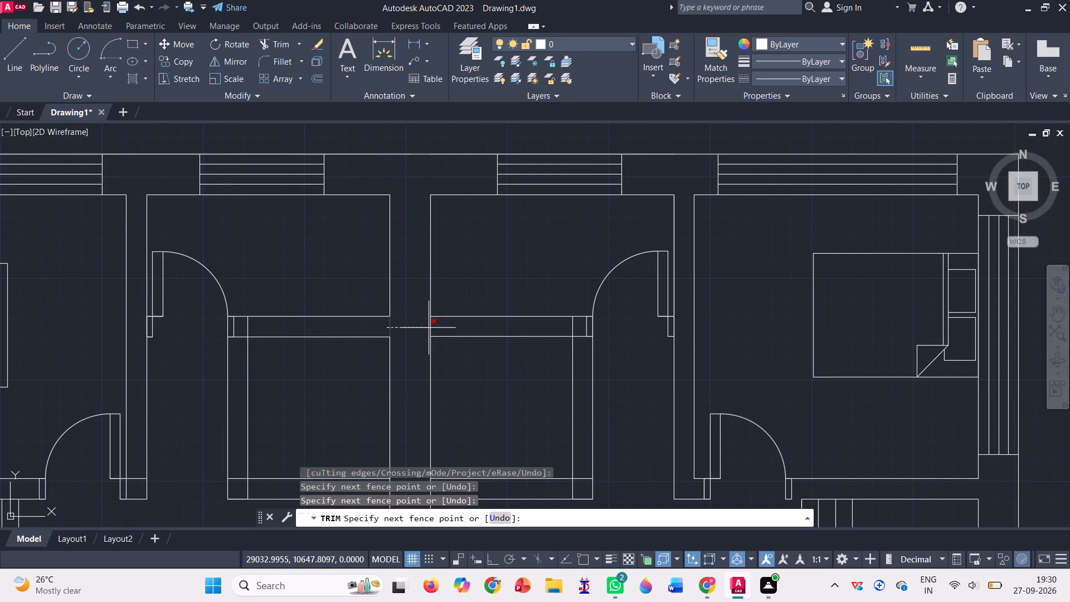
click(445, 326)
scroll(427, 308, down, 2)
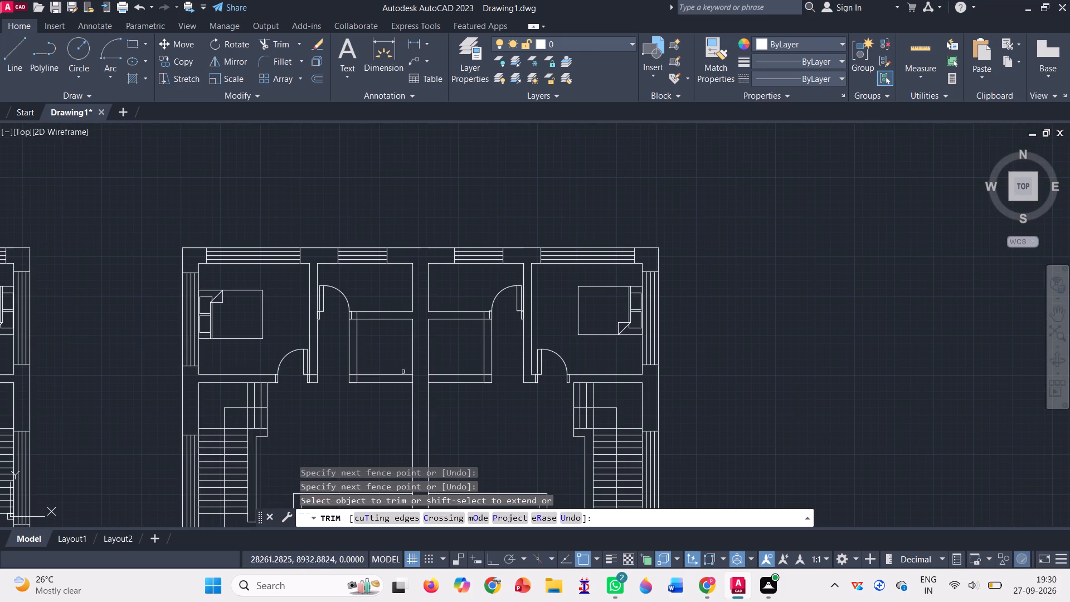
scroll(419, 382, up, 4)
drag(336, 356, 354, 363)
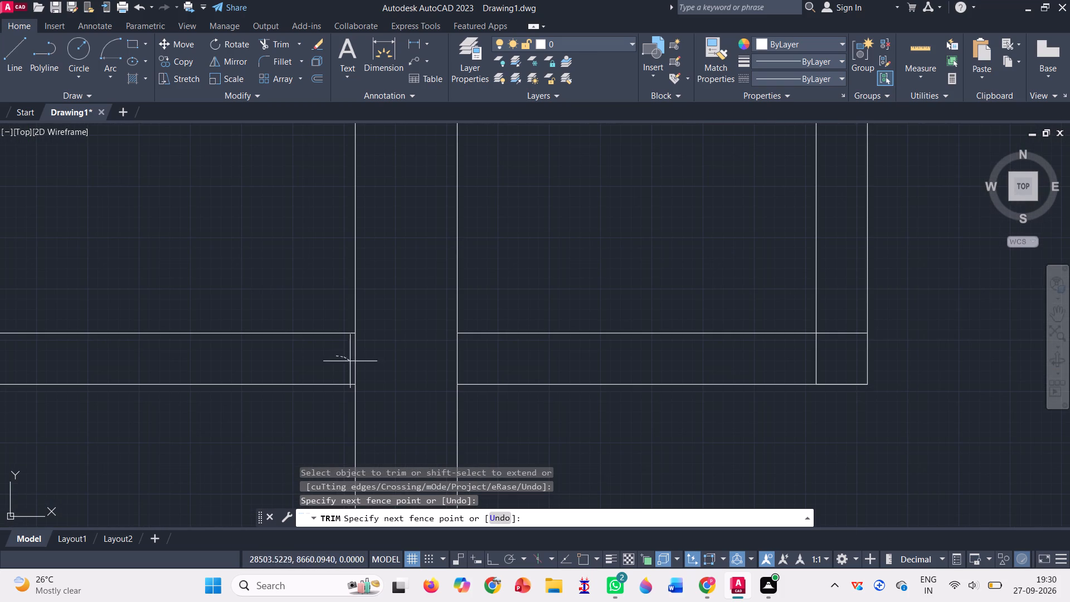
drag(354, 363, 468, 355)
scroll(441, 360, down, 2)
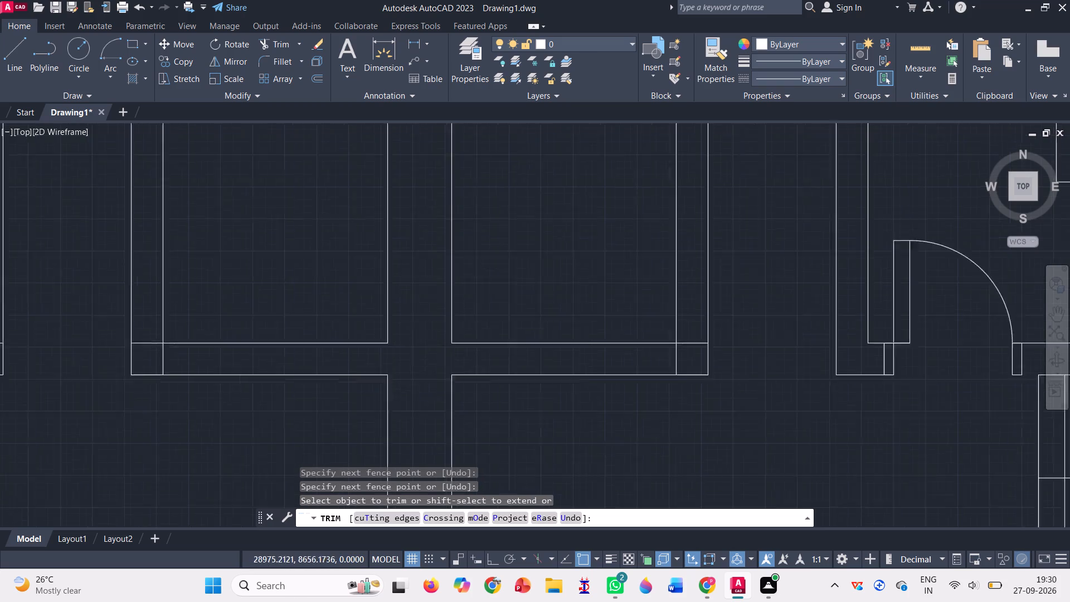
Trim the front wall's inner line where it crosses the end of the central wall between the two front squares.
scroll(441, 360, down, 3)
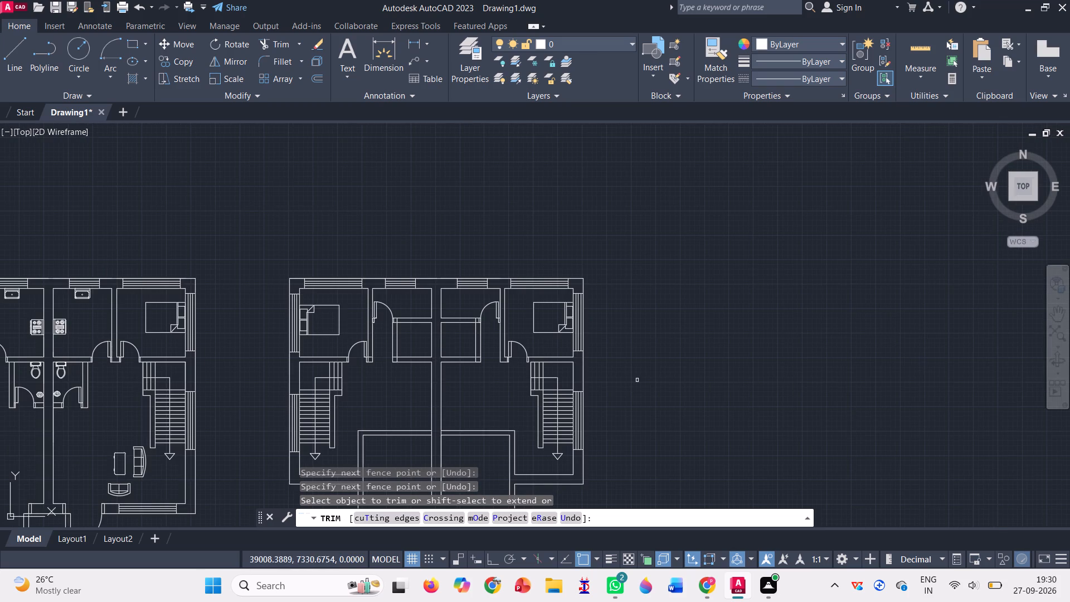
scroll(637, 380, down, 2)
scroll(570, 430, up, 3)
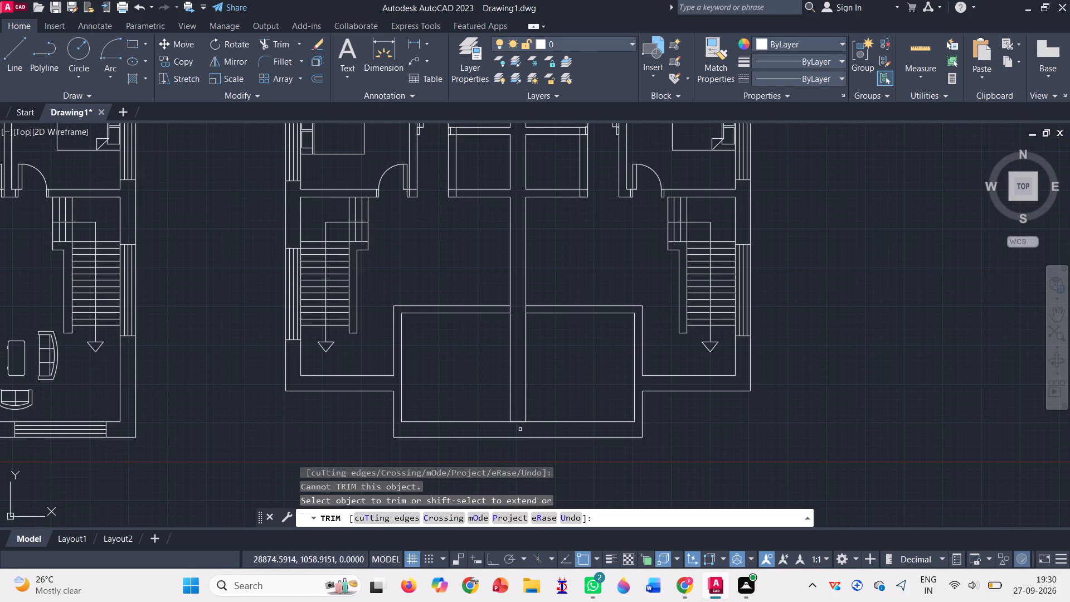
scroll(520, 429, up, 3)
drag(503, 420, 521, 351)
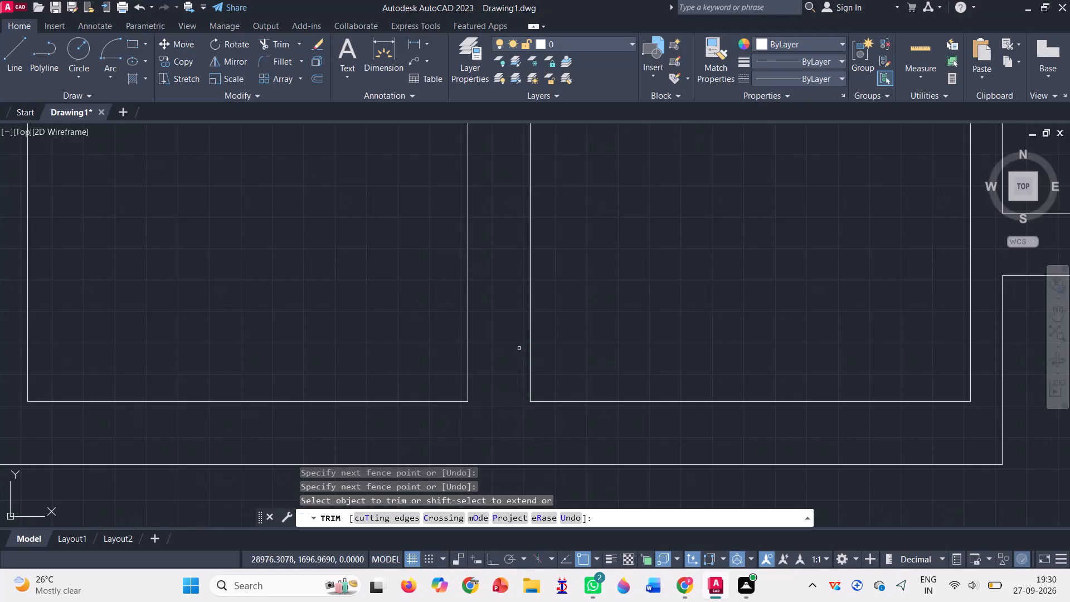
scroll(492, 346, down, 3)
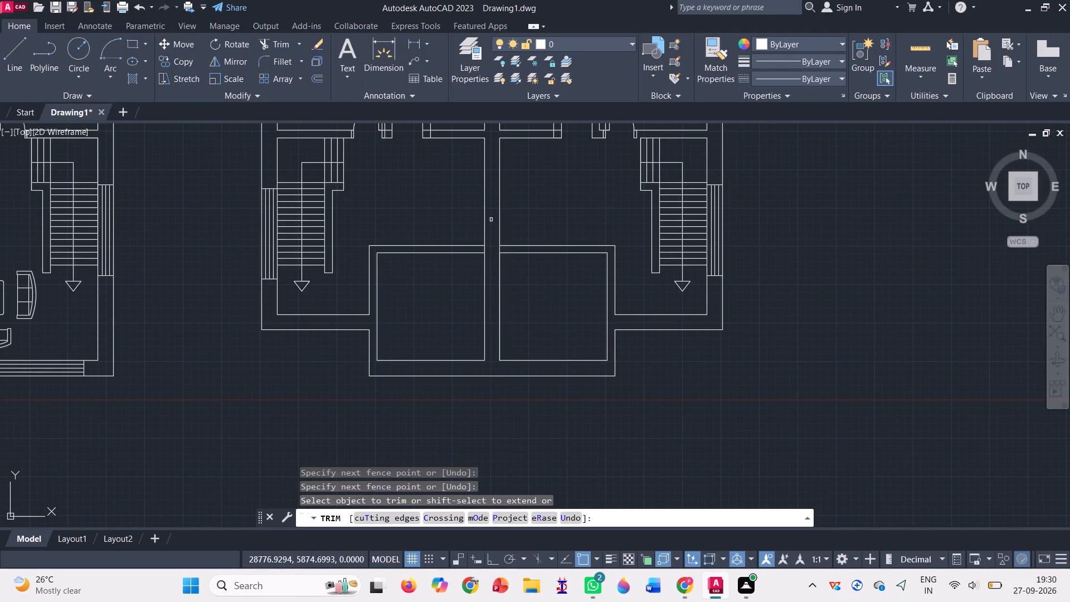
Trim the central wall's side lines where the rear walls of the two front squares meet it.
scroll(491, 220, up, 2)
scroll(491, 276, up, 2)
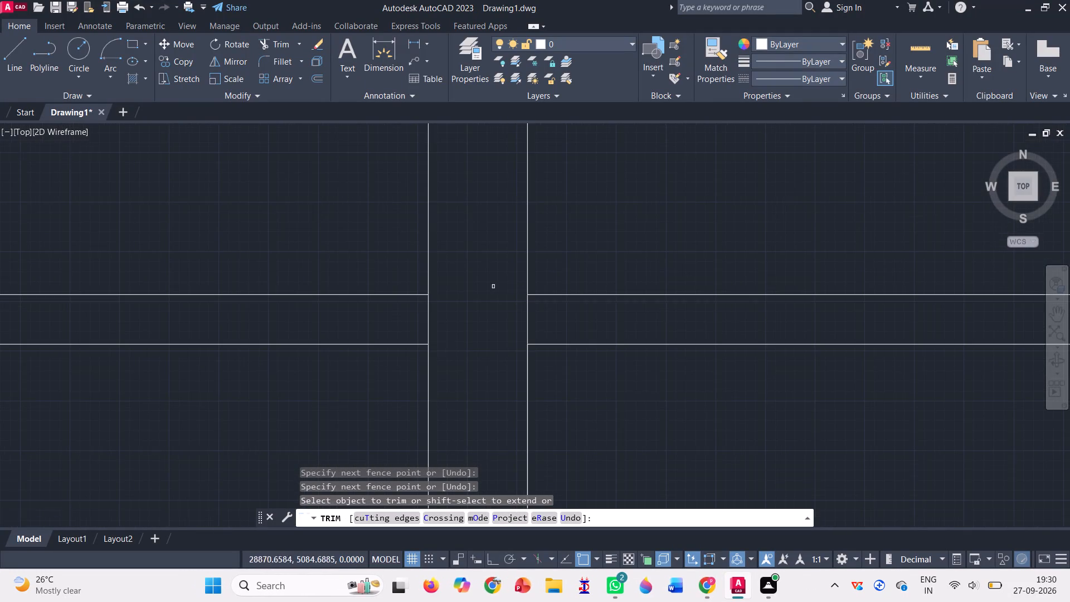
drag(411, 320, 418, 318)
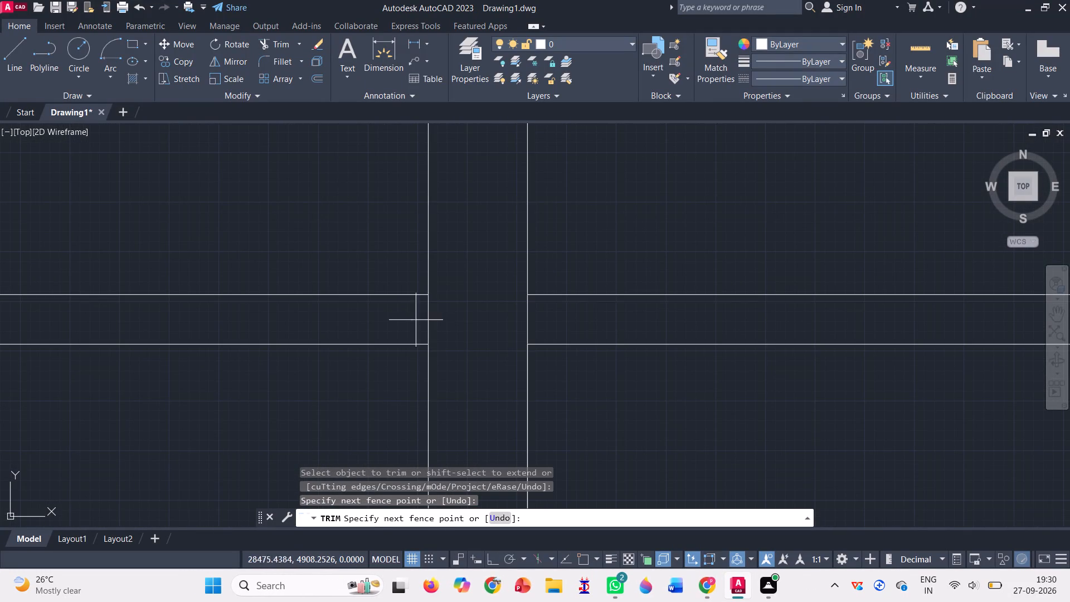
drag(418, 318, 555, 322)
scroll(481, 314, down, 3)
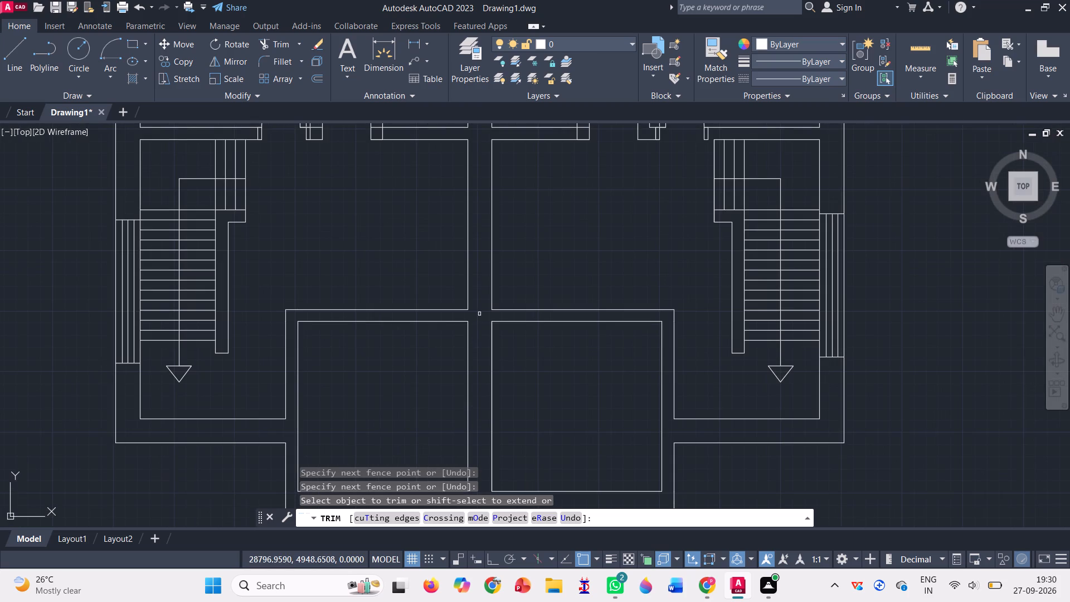
Trim the overlapping inner wall lines at the lower outer corners of the left and right inner rooms.
scroll(467, 343, down, 2)
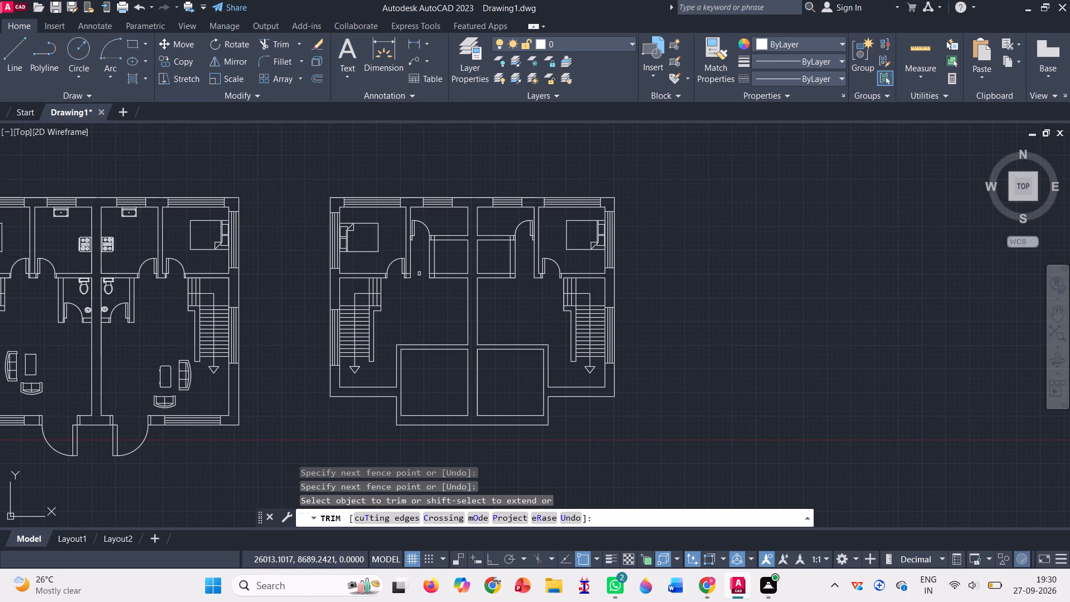
scroll(419, 274, up, 5)
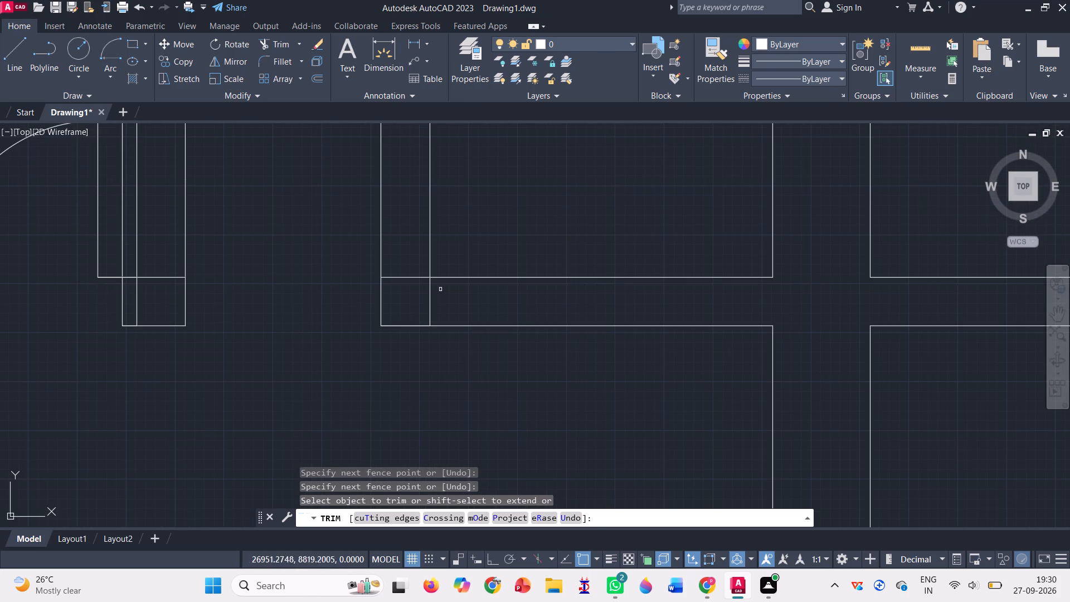
drag(403, 256, 416, 274)
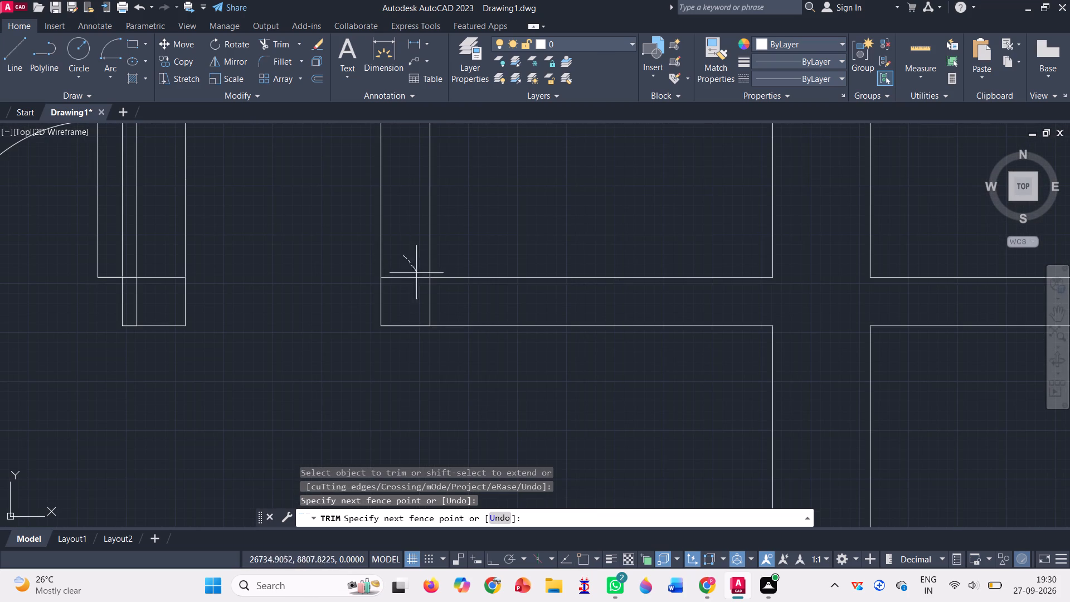
drag(416, 274, 436, 304)
scroll(436, 304, down, 2)
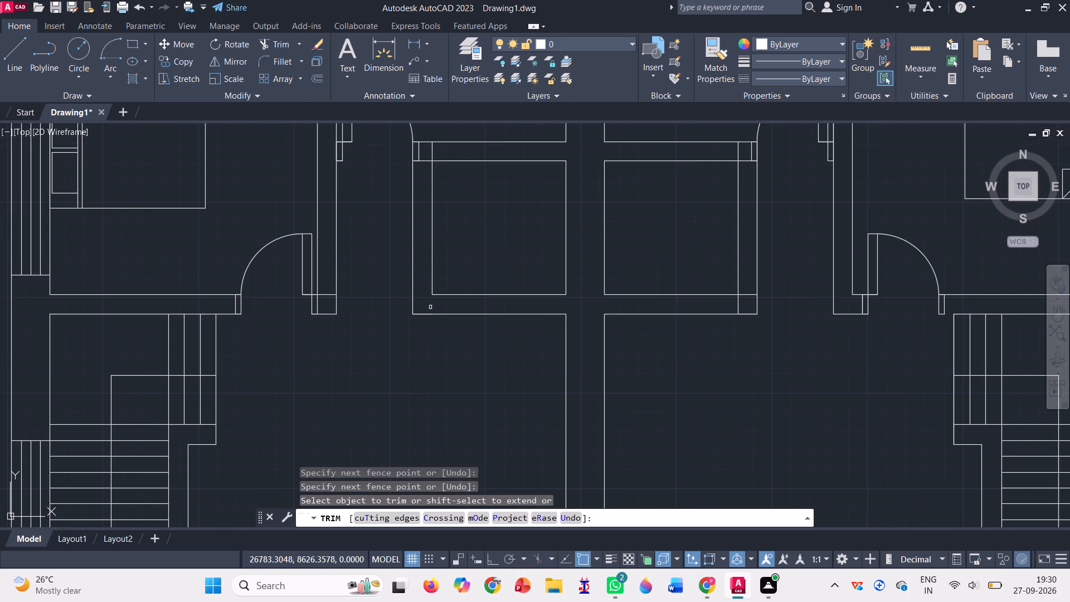
scroll(748, 301, up, 3)
drag(728, 251, 724, 268)
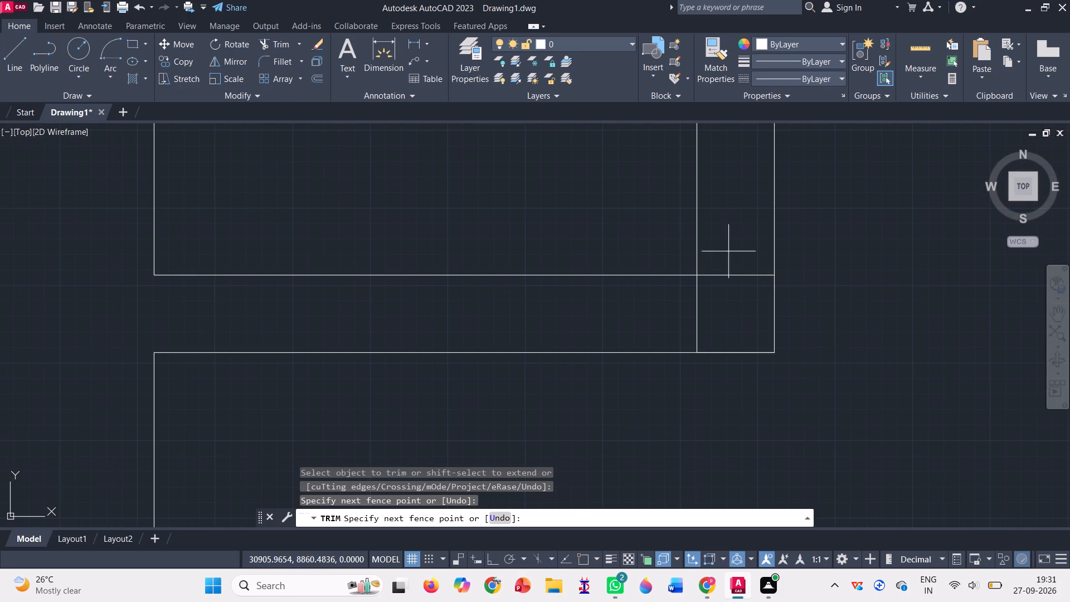
drag(724, 268, 680, 318)
scroll(679, 320, down, 3)
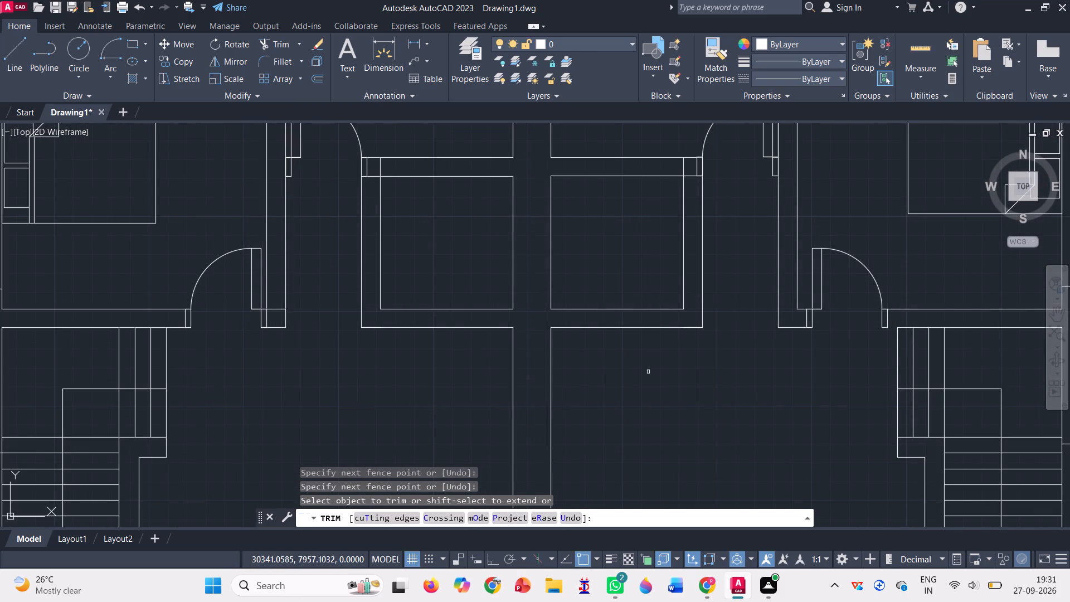
Trim the overlapping inner wall lines at the upper outer corners of both inner rooms, beside the door jambs.
scroll(685, 155, up, 3)
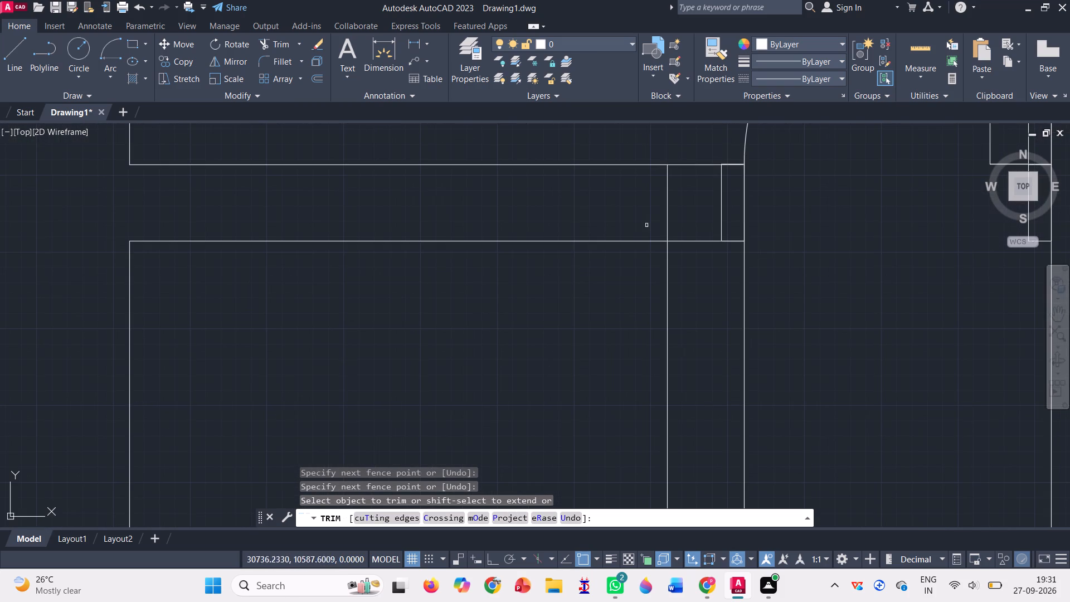
scroll(658, 217, down, 2)
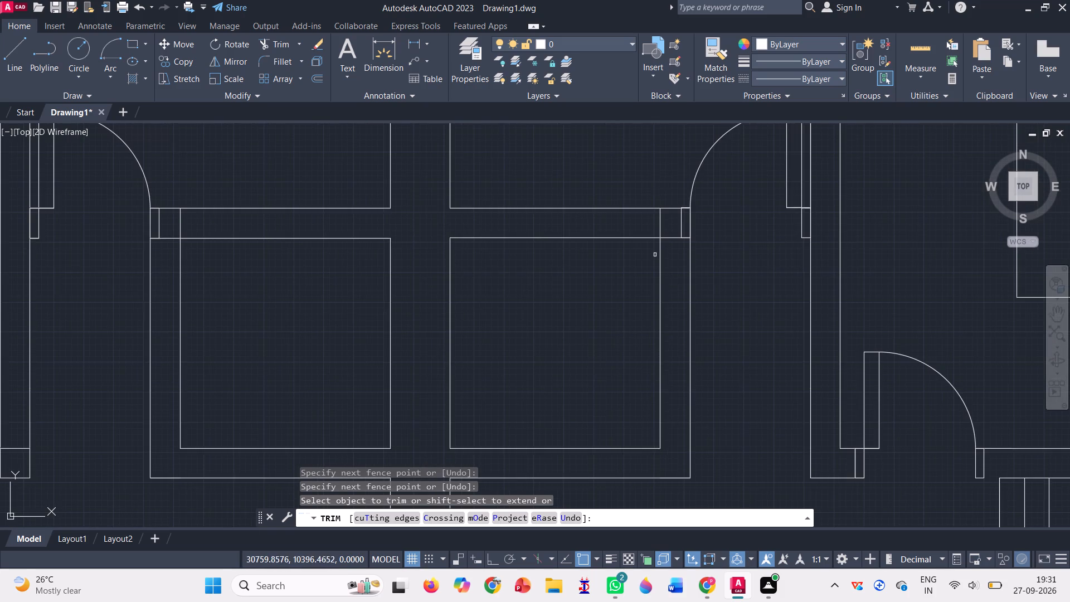
scroll(654, 261, down, 2)
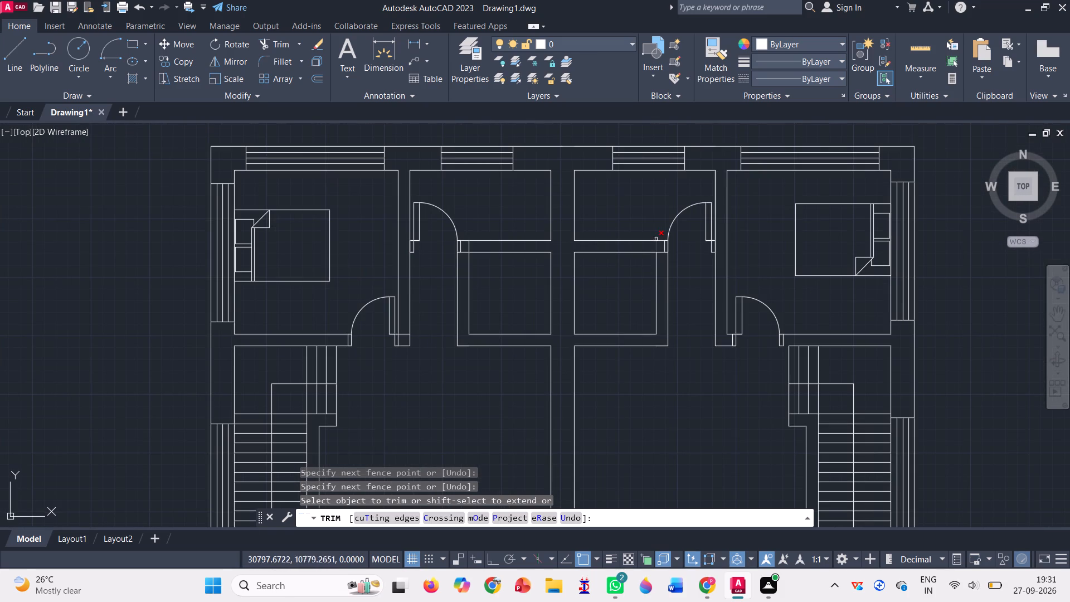
scroll(649, 249, up, 3)
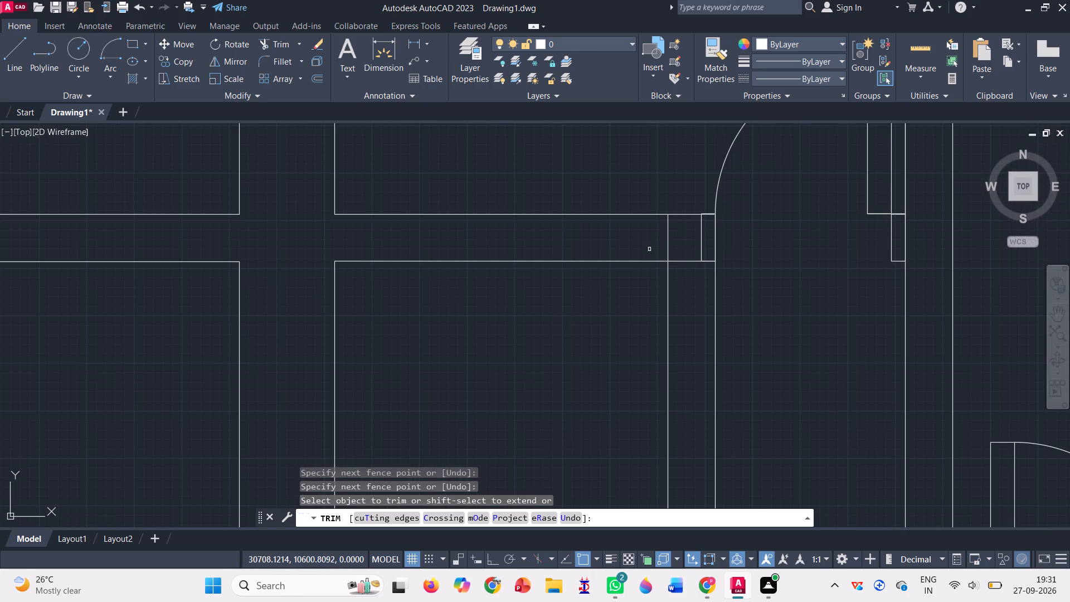
drag(656, 227, 685, 263)
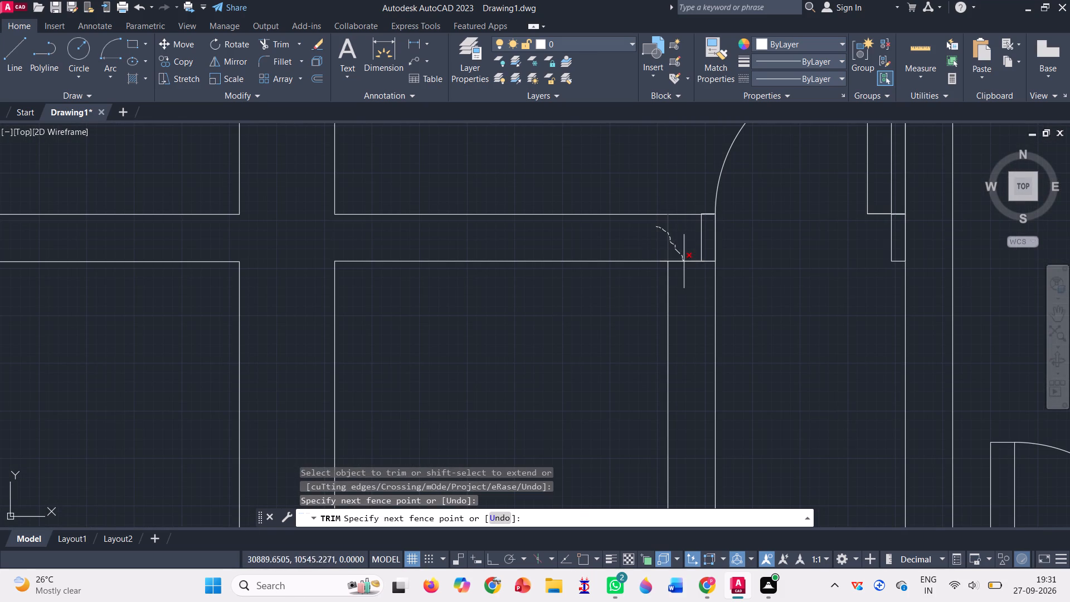
drag(685, 263, 693, 274)
scroll(693, 274, down, 1)
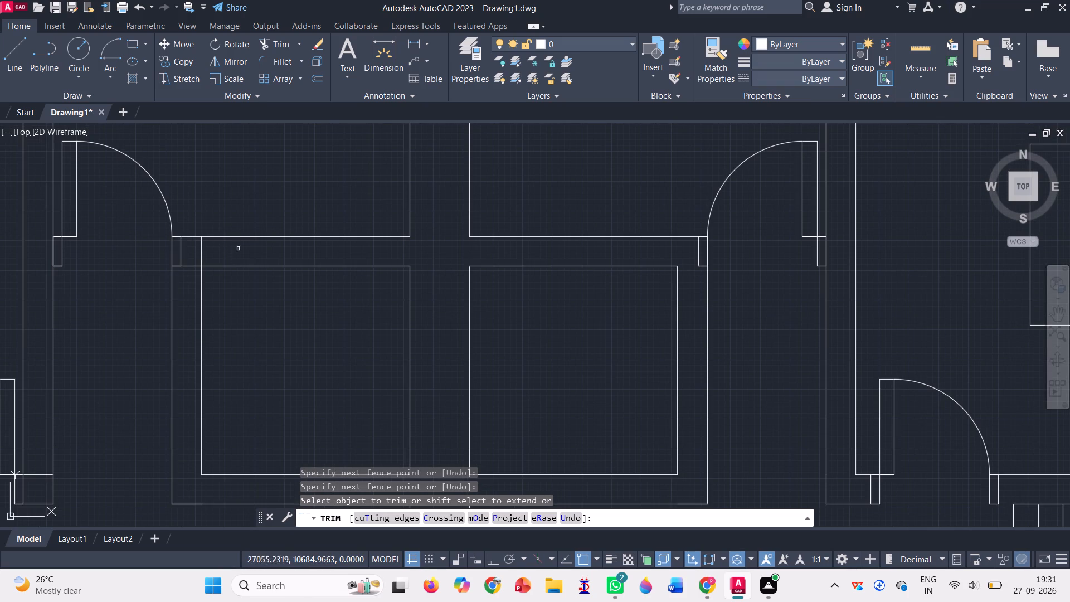
drag(228, 252, 189, 272)
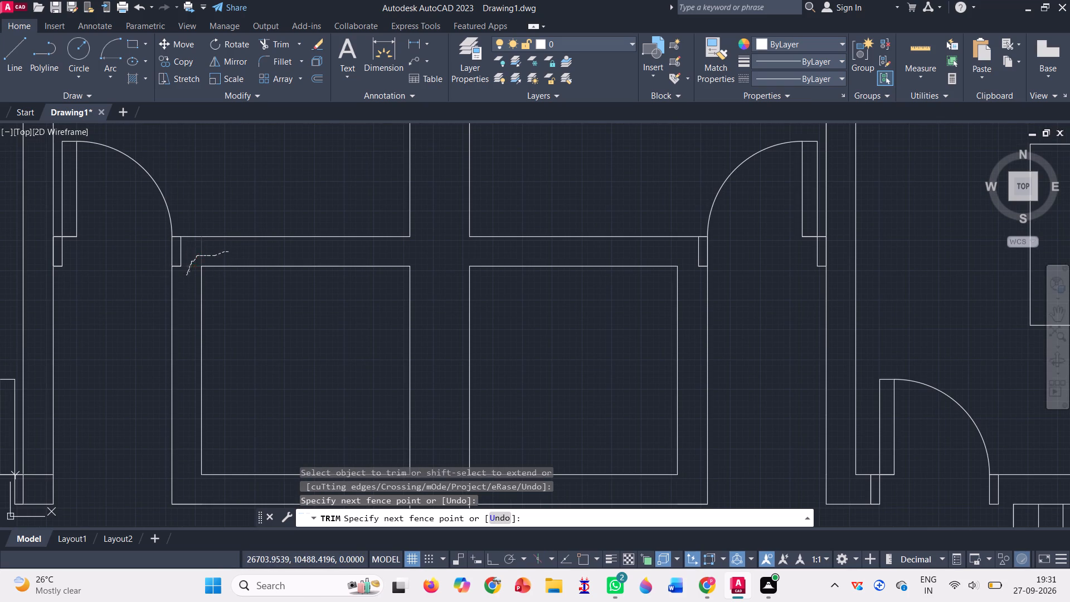
scroll(189, 272, down, 2)
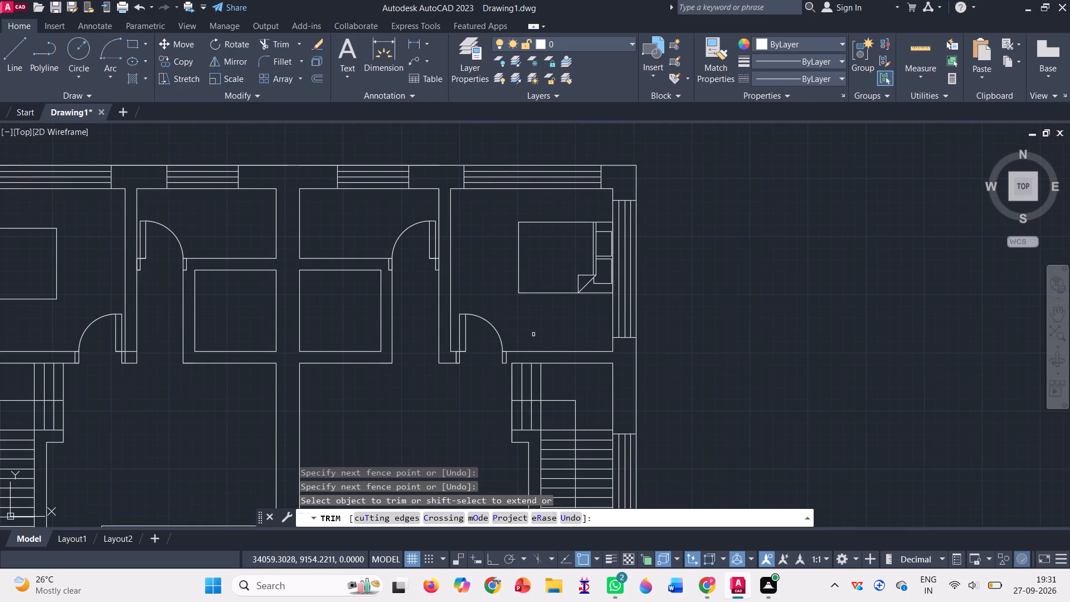
Draw a line closing the gap between the right bedroom's door jamb and the adjacent top corner of the staircase.
scroll(533, 334, down, 1)
scroll(500, 368, up, 3)
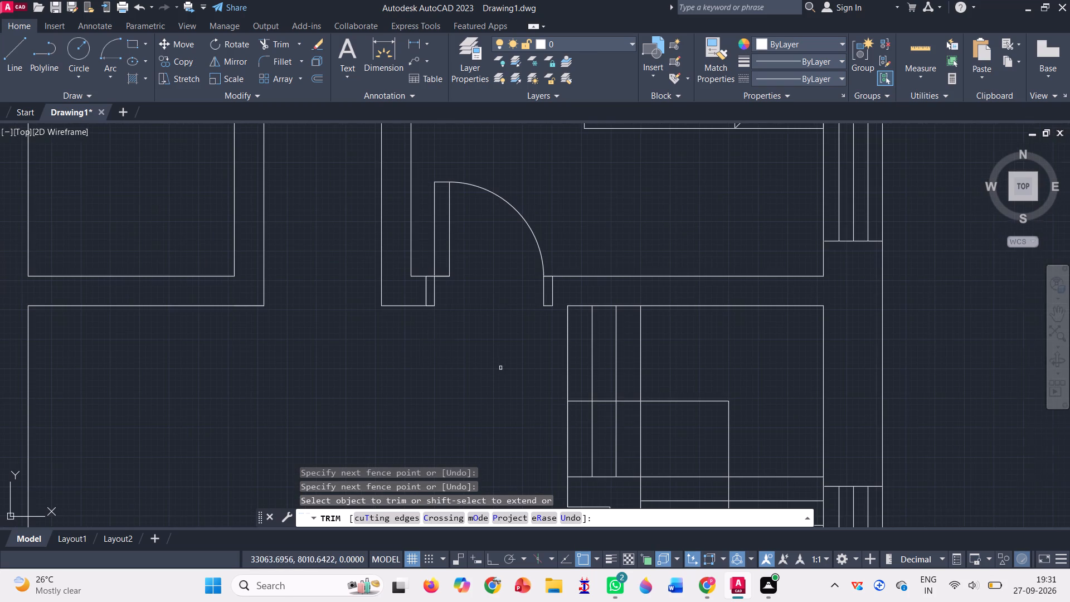
click(16, 42)
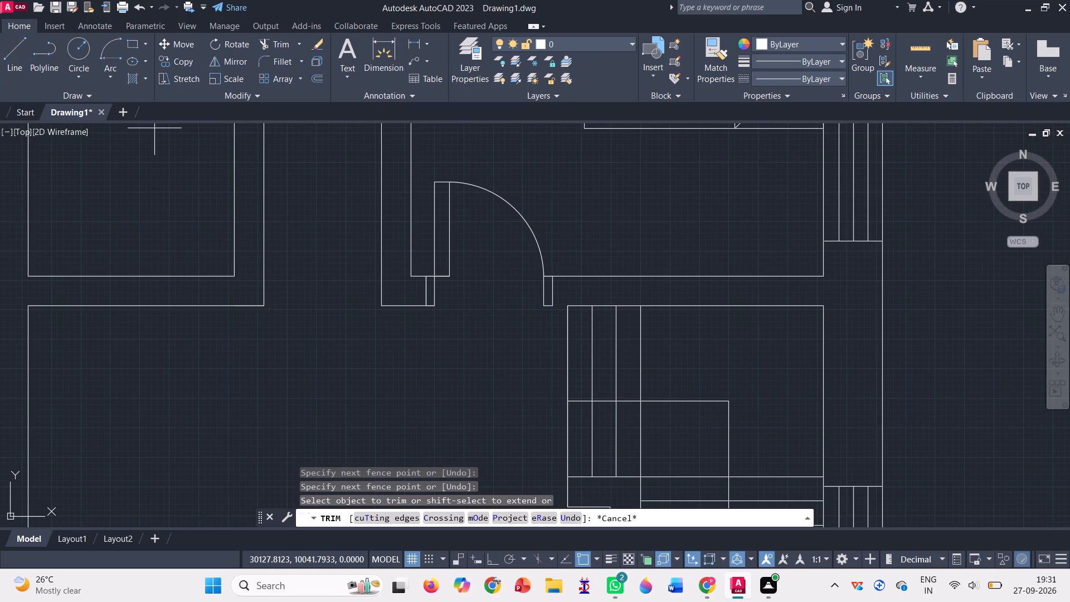
scroll(531, 298, up, 3)
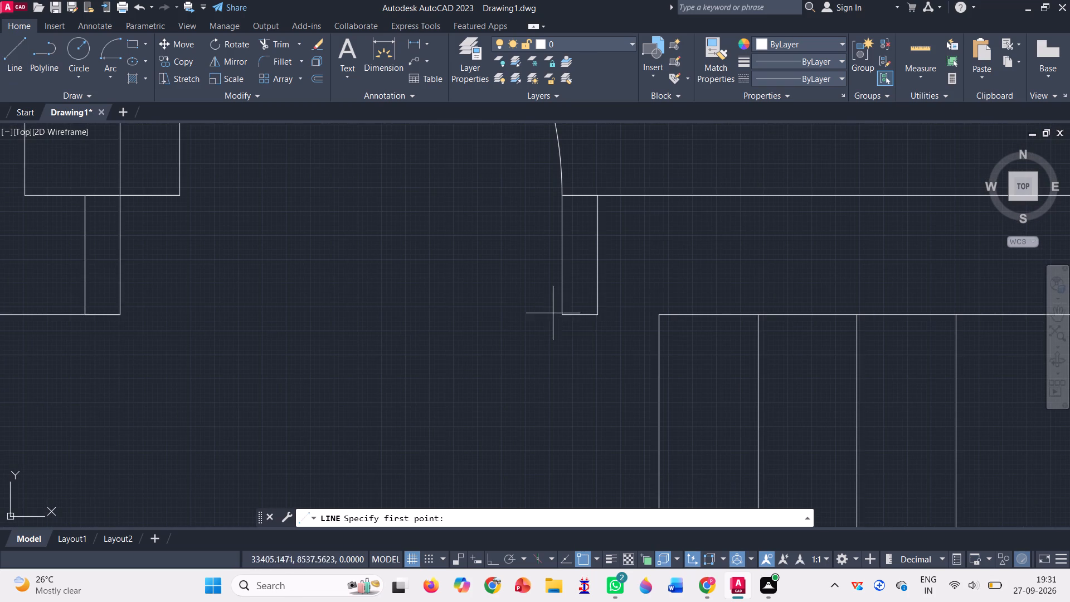
click(596, 316)
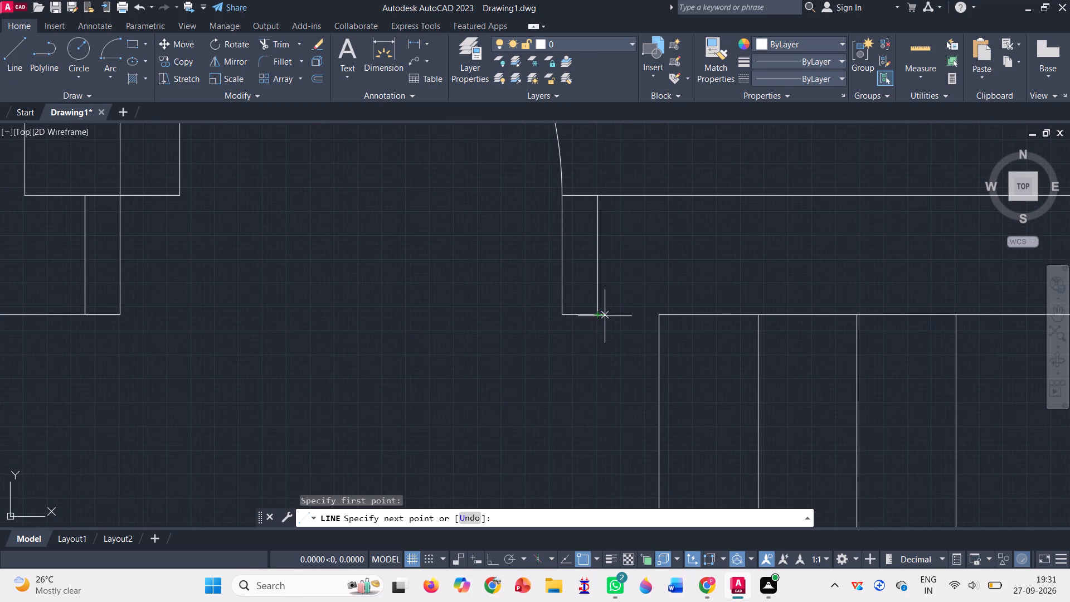
click(660, 317)
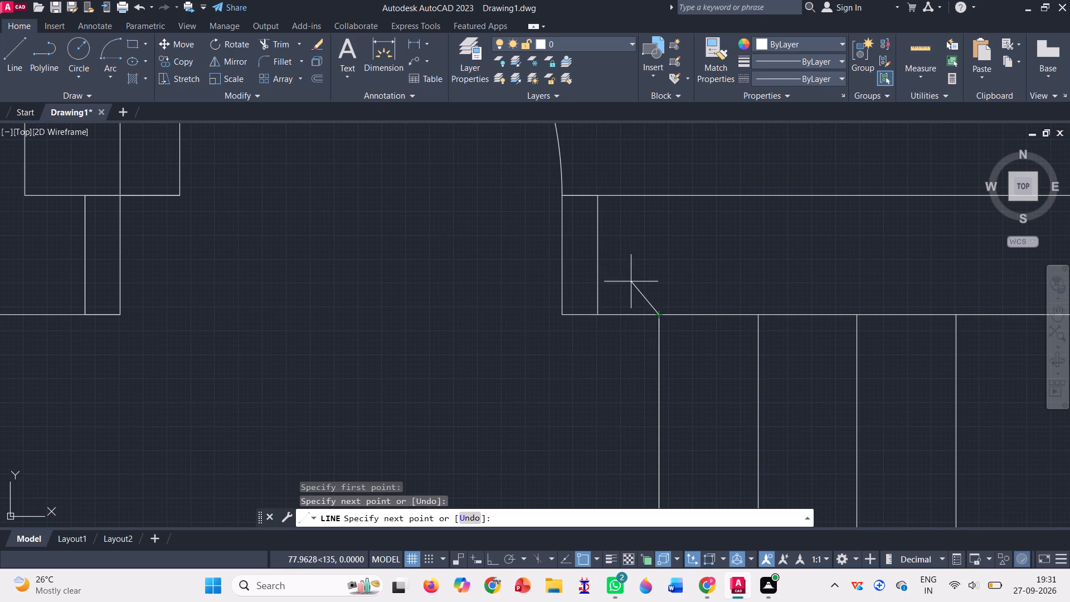
scroll(631, 281, down, 3)
key(Return)
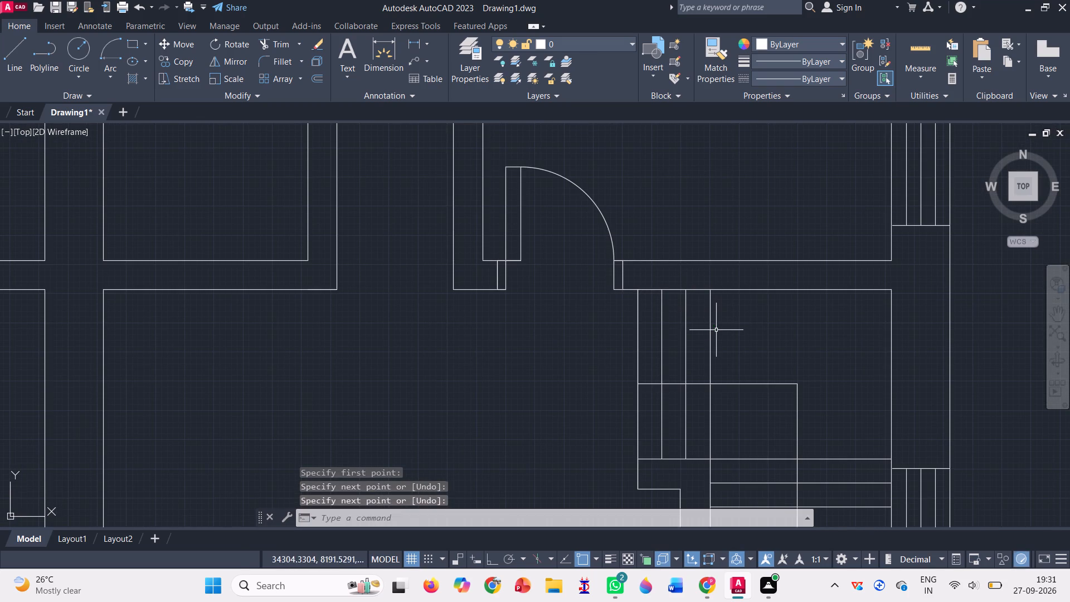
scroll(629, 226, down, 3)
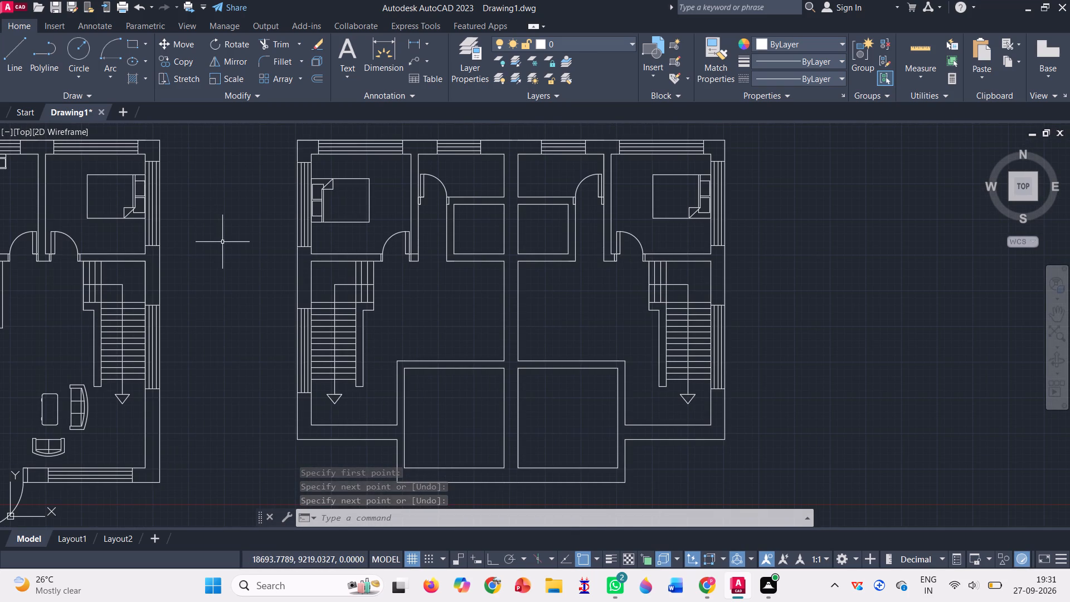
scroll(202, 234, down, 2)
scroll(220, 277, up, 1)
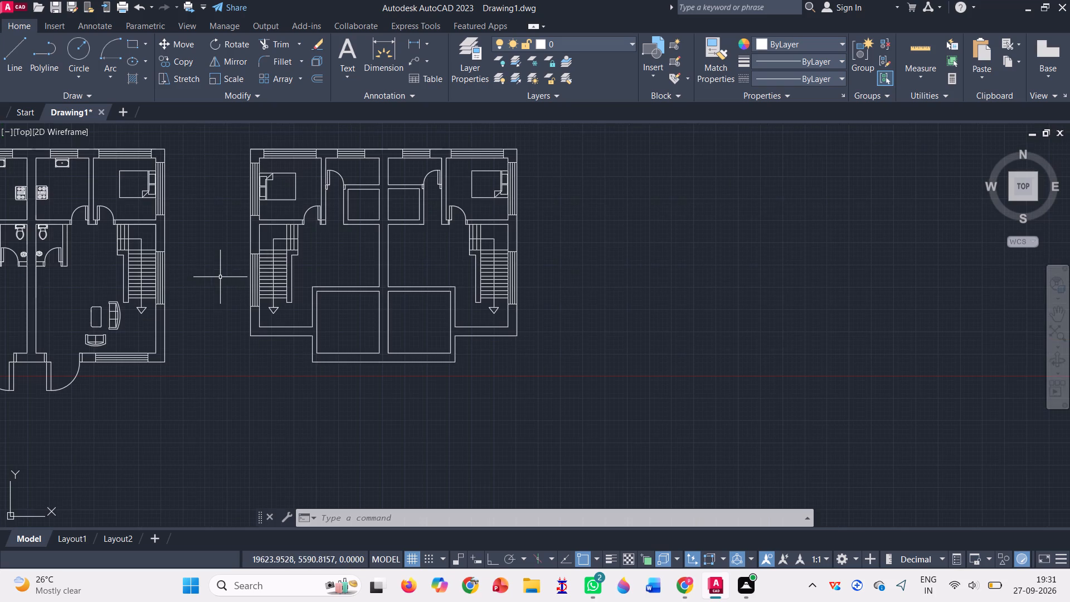
Copy the door with its leaf, swing arc and both jambs from above the left inner room into the empty space right of the plan.
scroll(194, 283, down, 1)
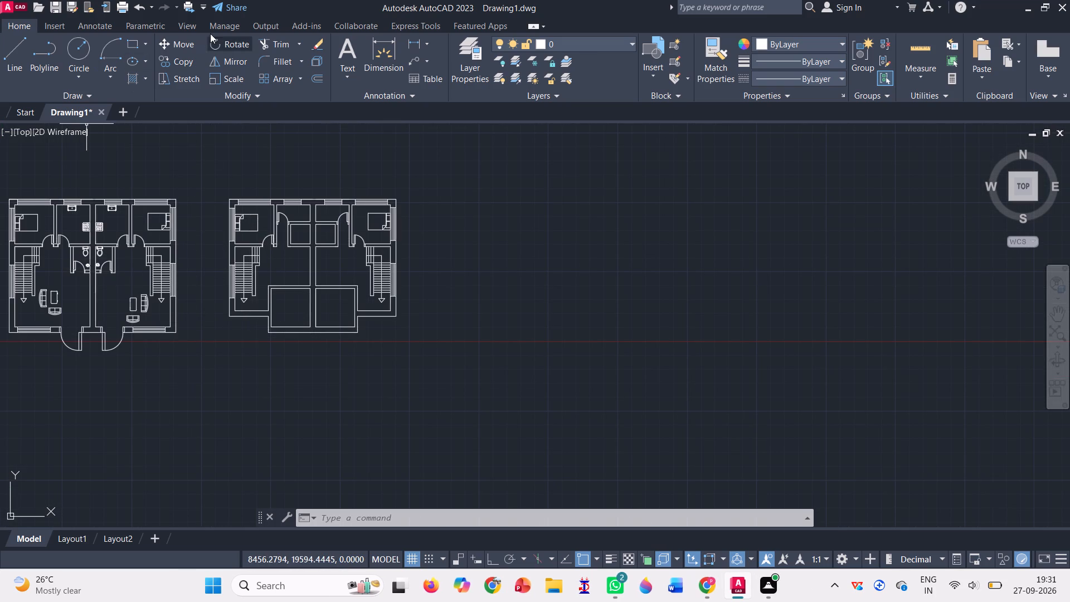
click(183, 62)
scroll(278, 205, up, 4)
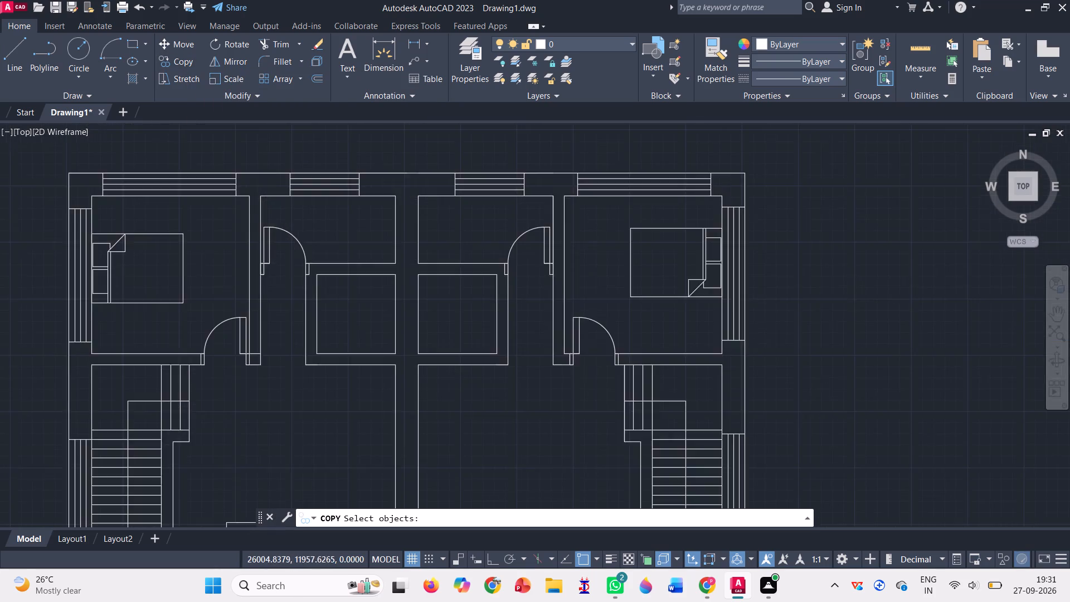
click(261, 238)
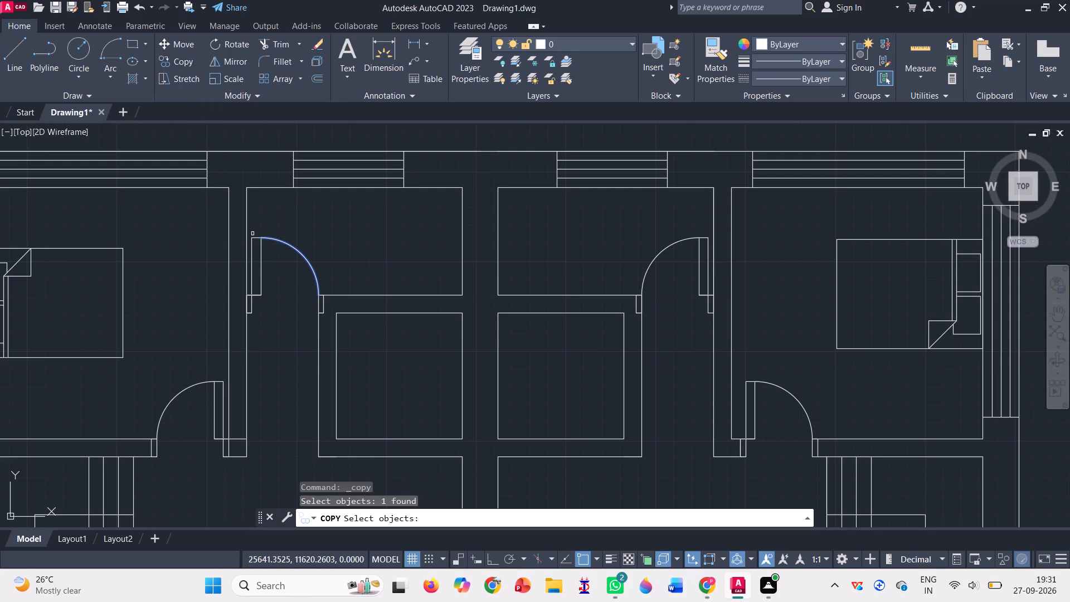
click(257, 240)
click(254, 234)
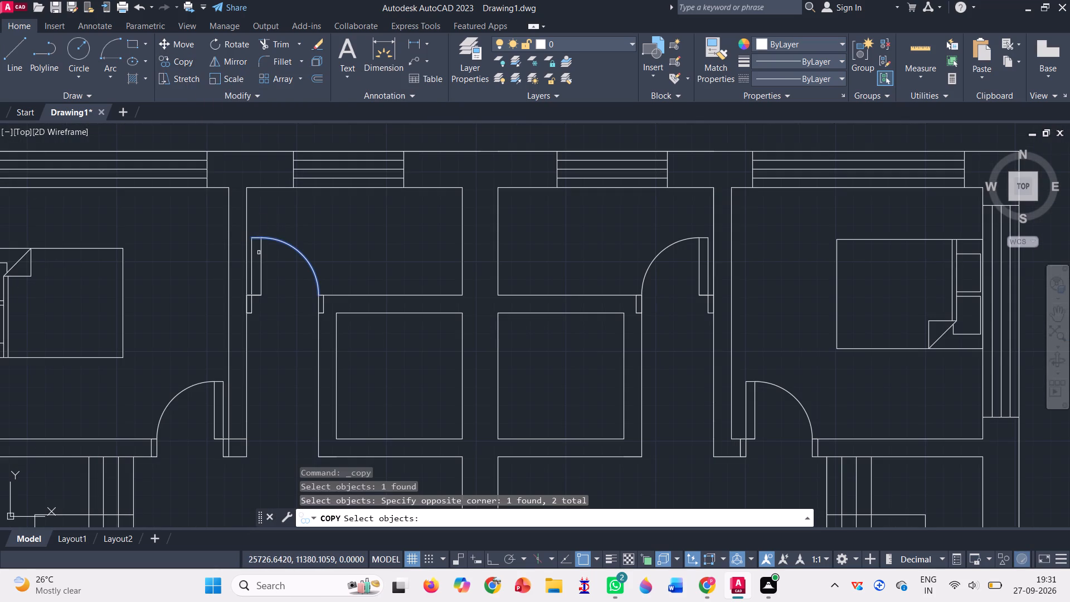
click(259, 253)
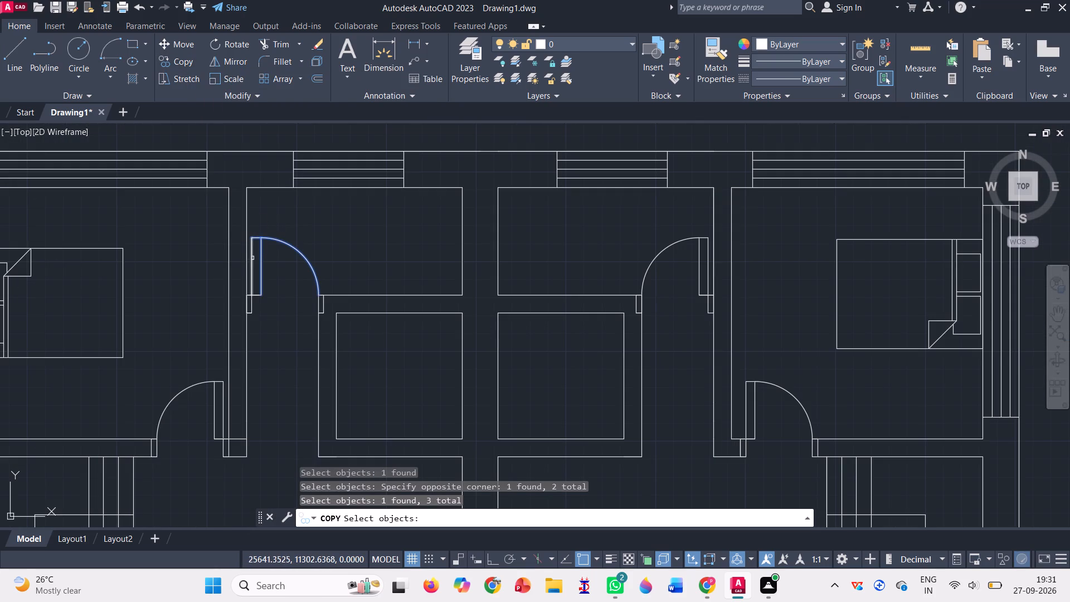
click(252, 258)
click(253, 298)
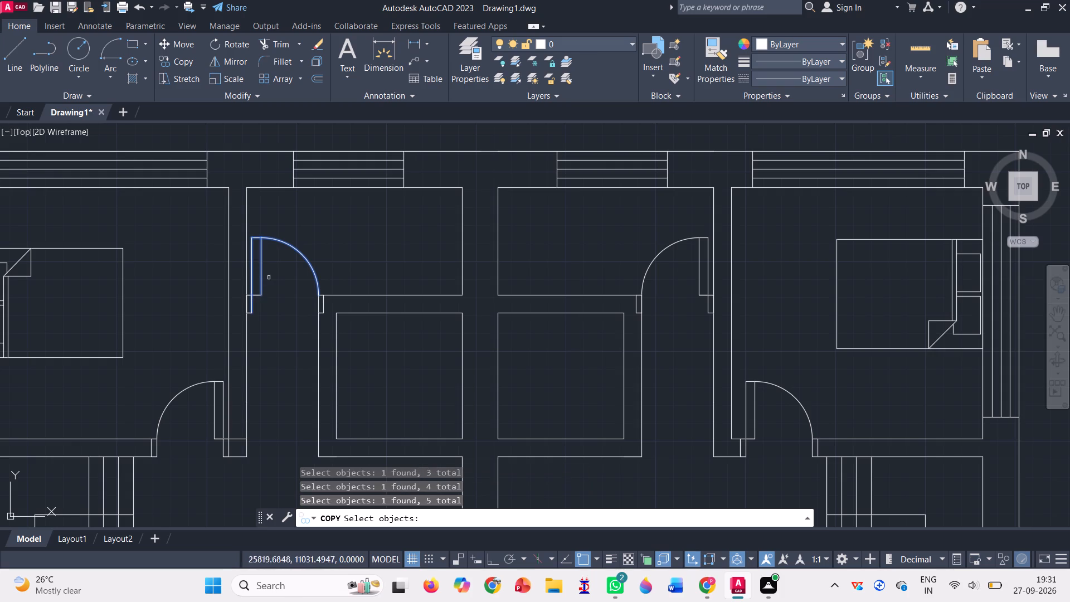
scroll(269, 284, up, 3)
scroll(171, 346, up, 1)
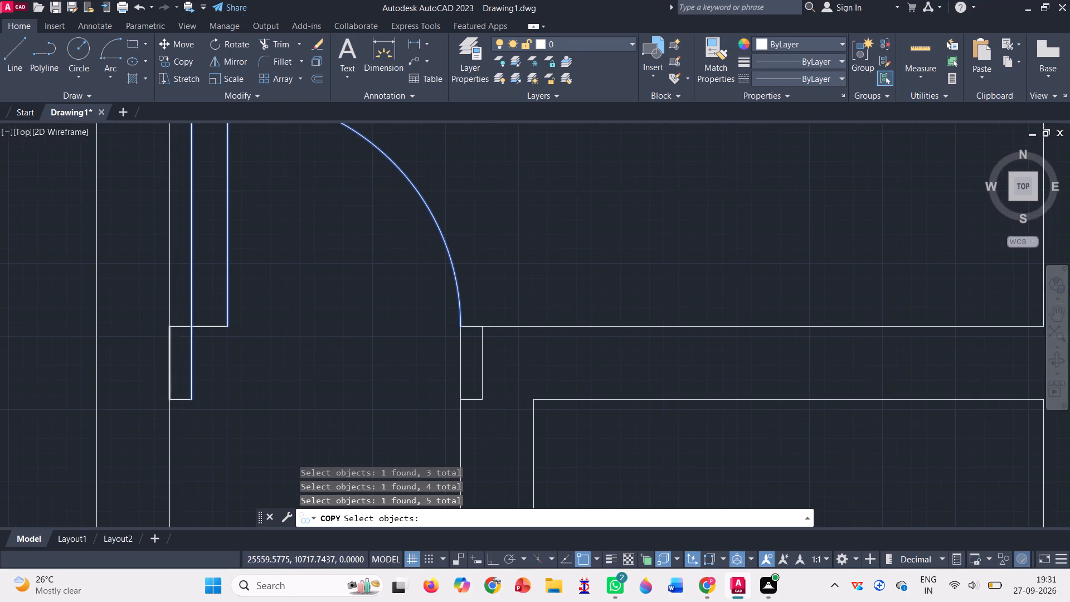
scroll(171, 346, up, 1)
click(188, 296)
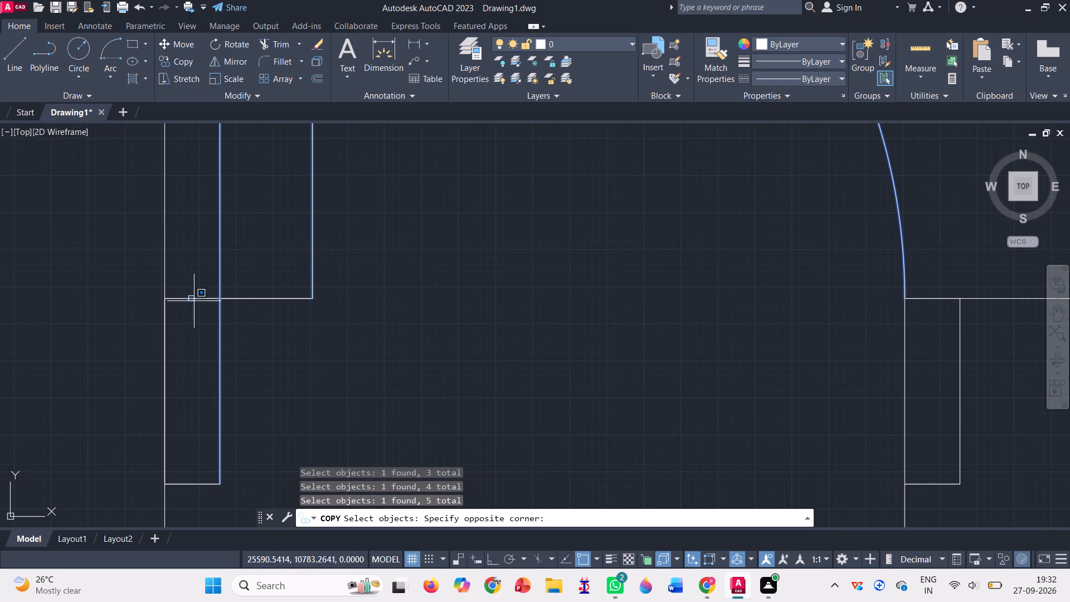
click(200, 317)
click(211, 300)
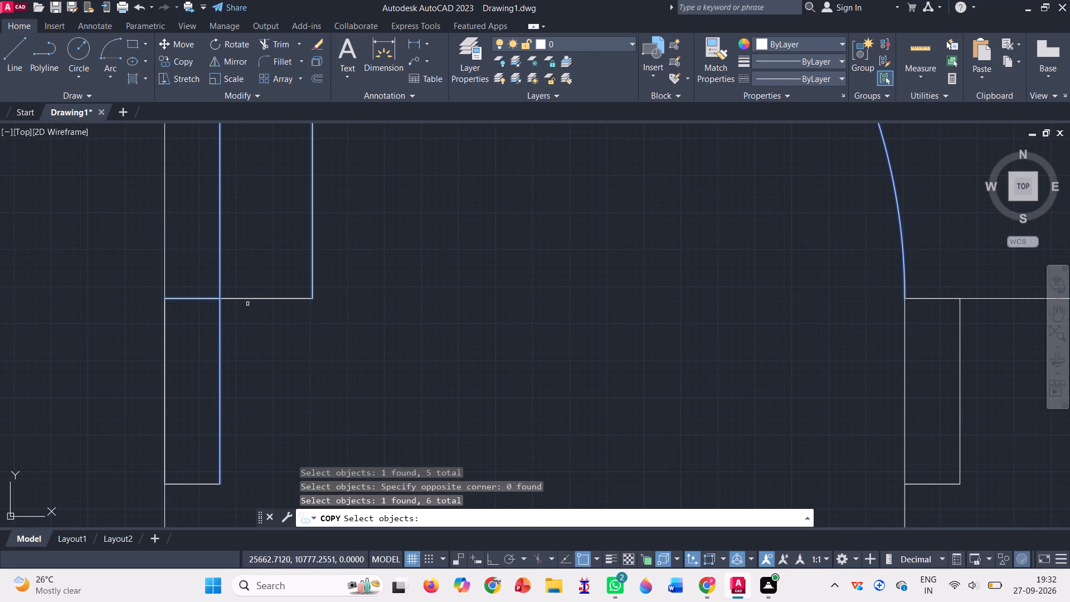
click(265, 299)
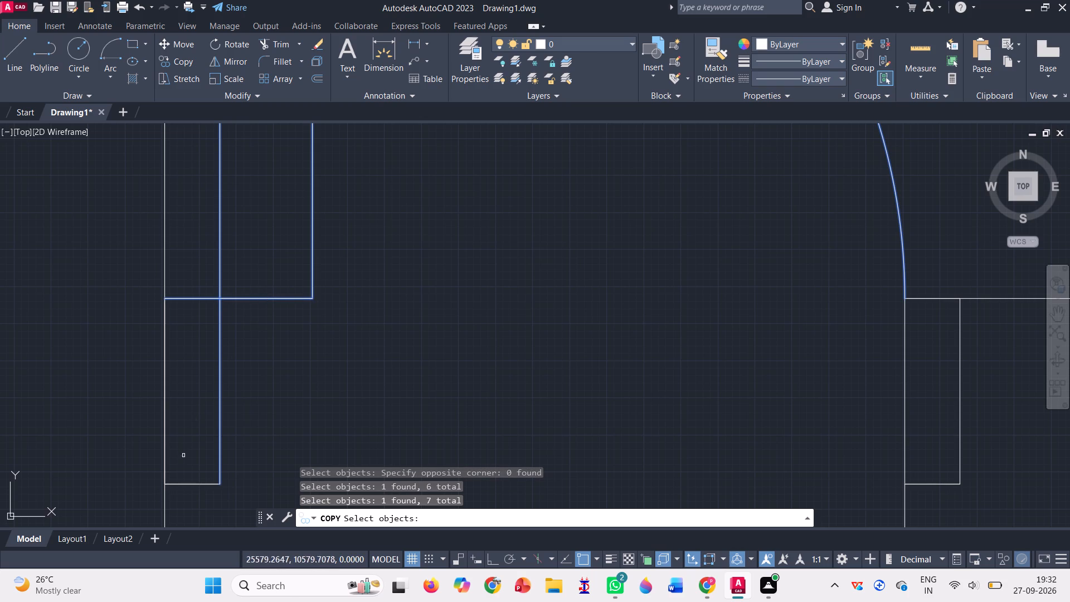
click(196, 484)
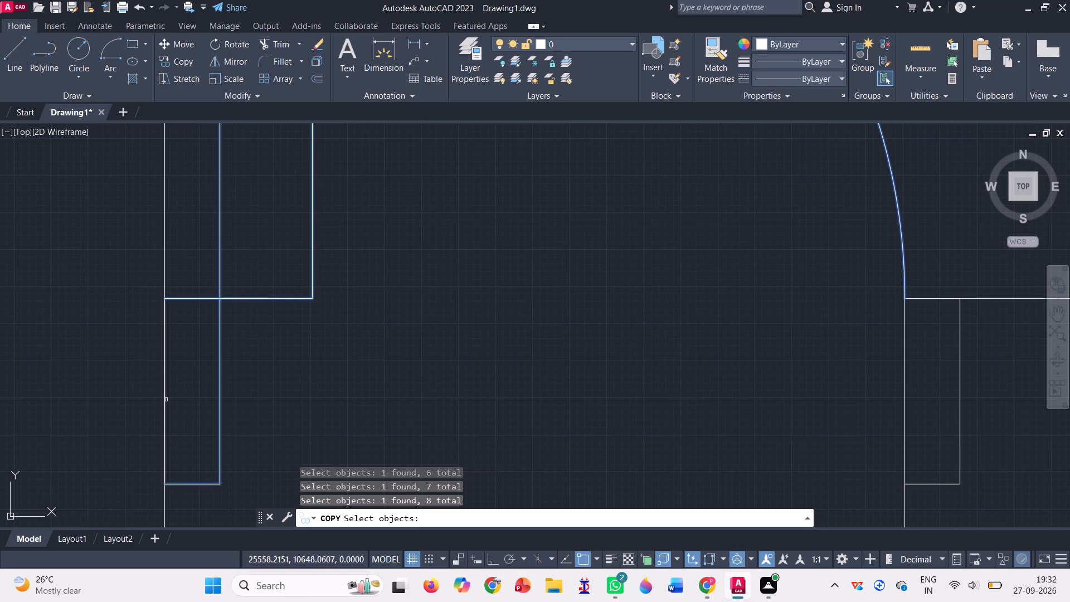
click(164, 400)
scroll(191, 376, down, 1)
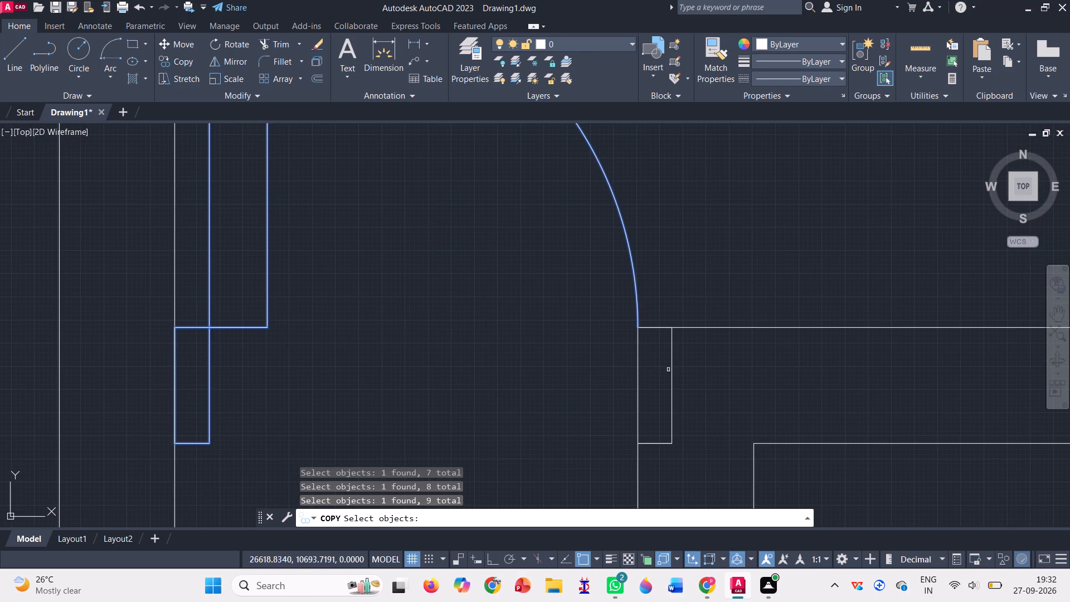
scroll(701, 376, up, 2)
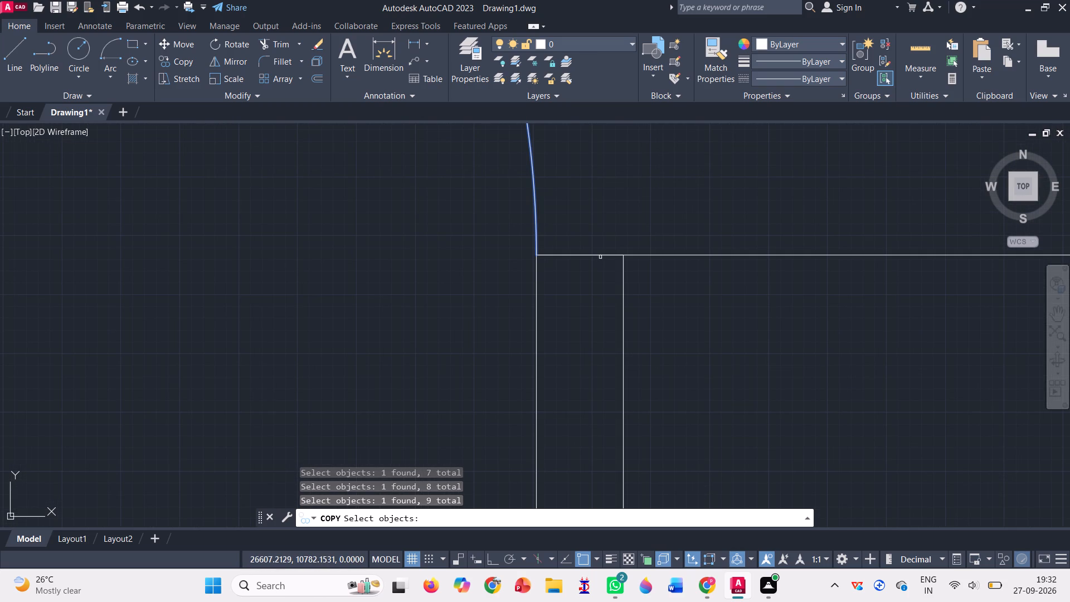
click(600, 255)
scroll(604, 247, down, 2)
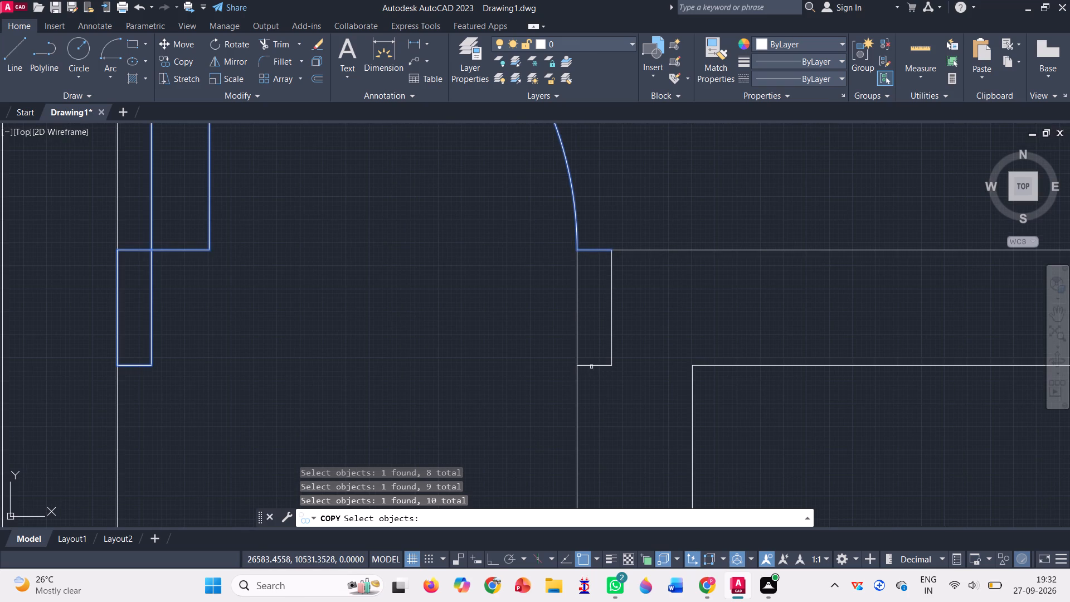
click(591, 367)
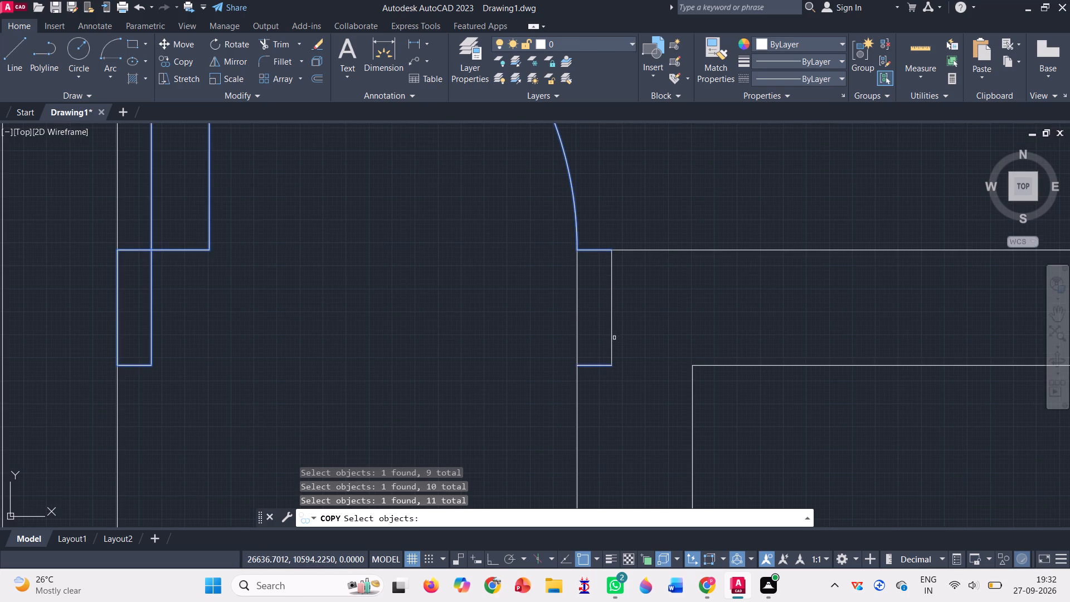
click(611, 339)
click(577, 336)
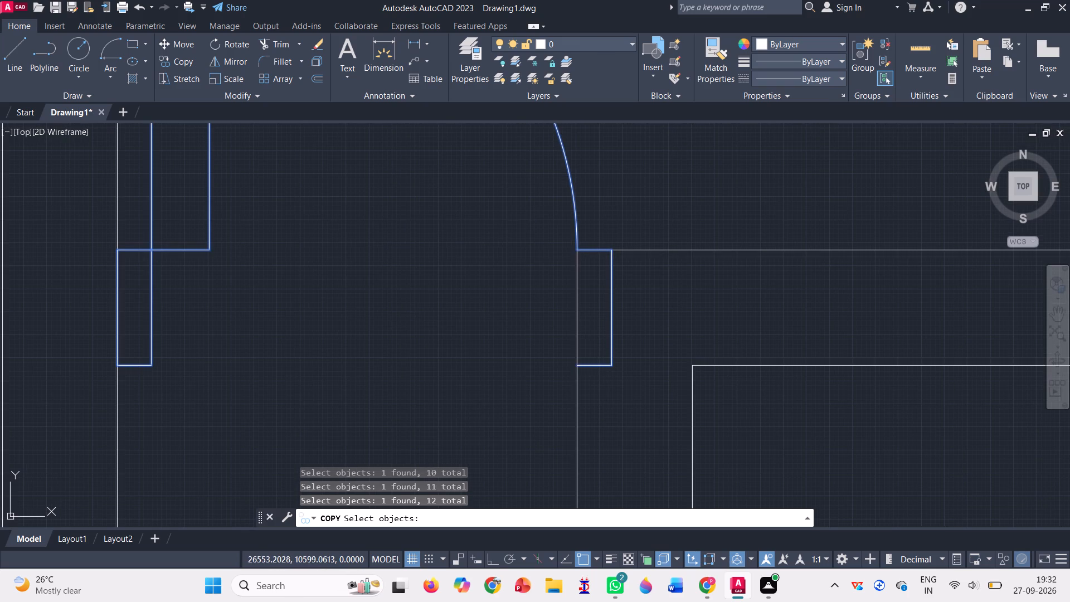
key(Return)
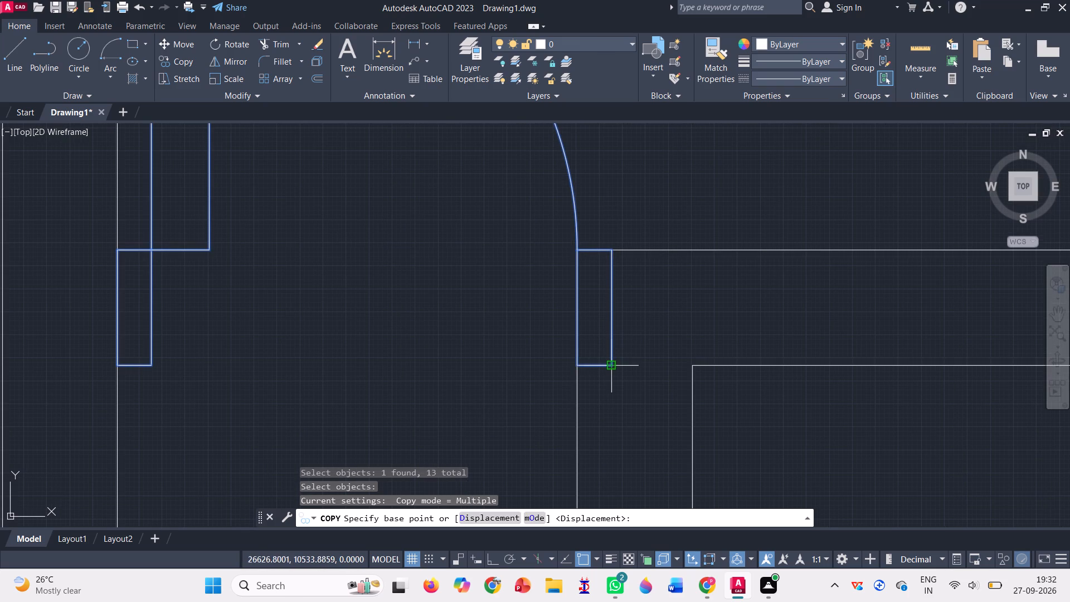
click(610, 365)
scroll(463, 323, down, 6)
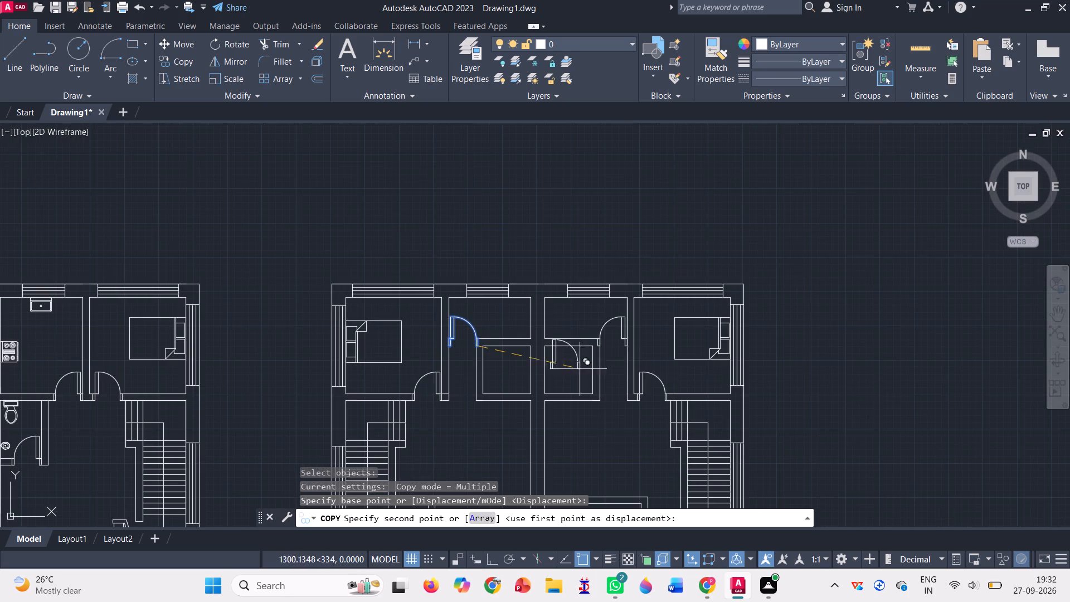
click(812, 402)
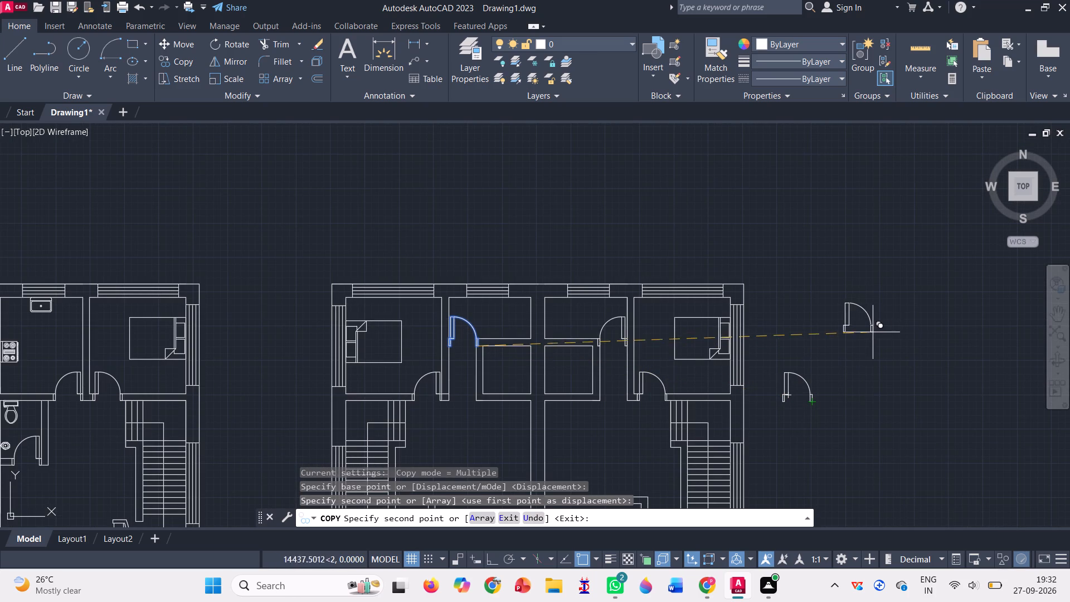
key(Escape)
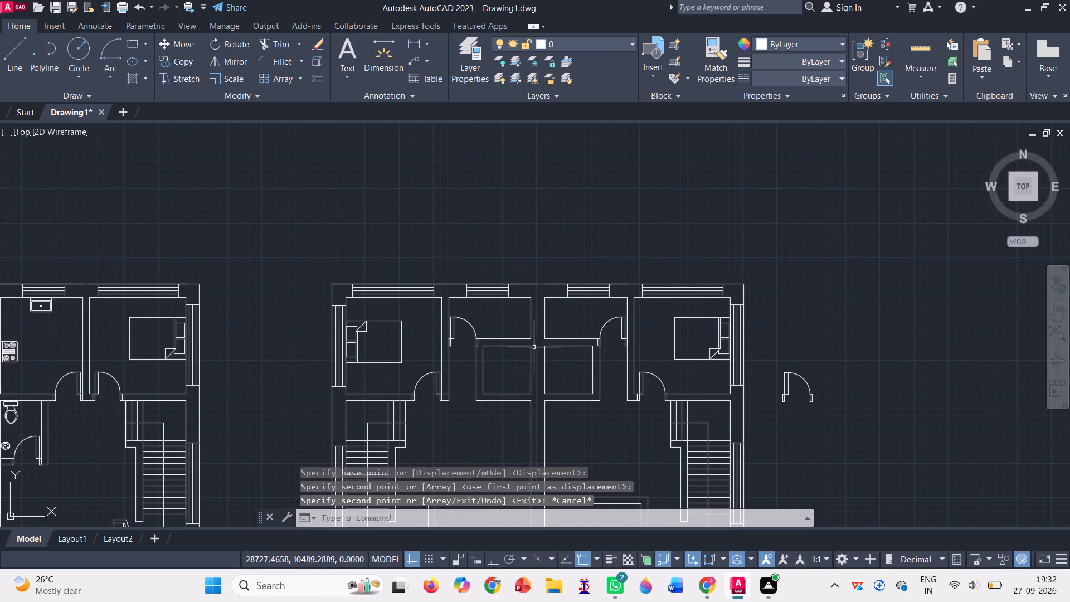
Rotate the copied door 180° about its right jamb's lower outer corner, with Ortho on.
click(227, 45)
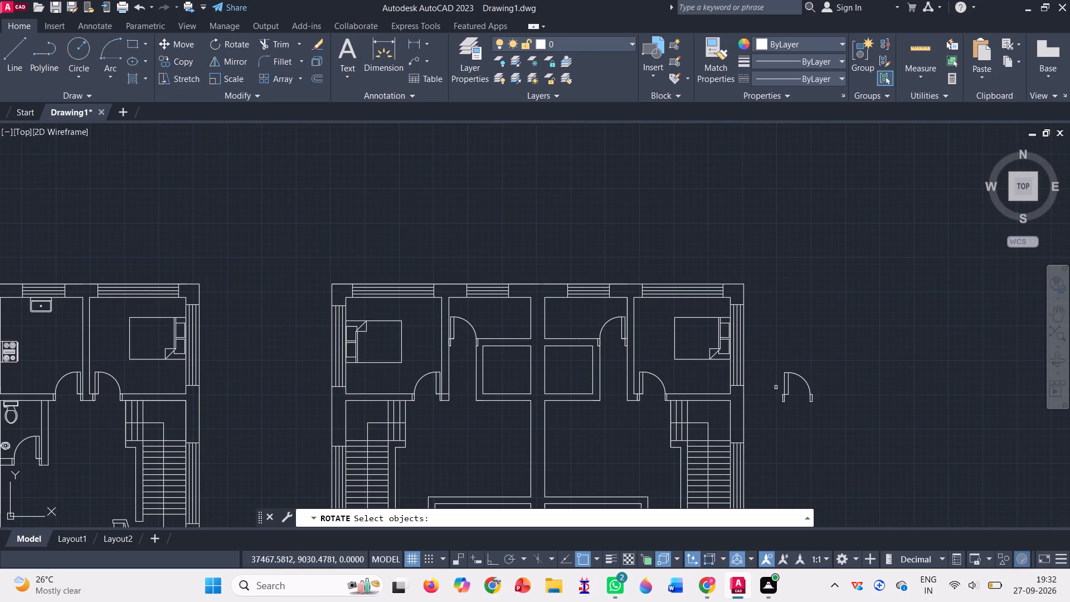
scroll(776, 419, up, 2)
drag(763, 295, 893, 317)
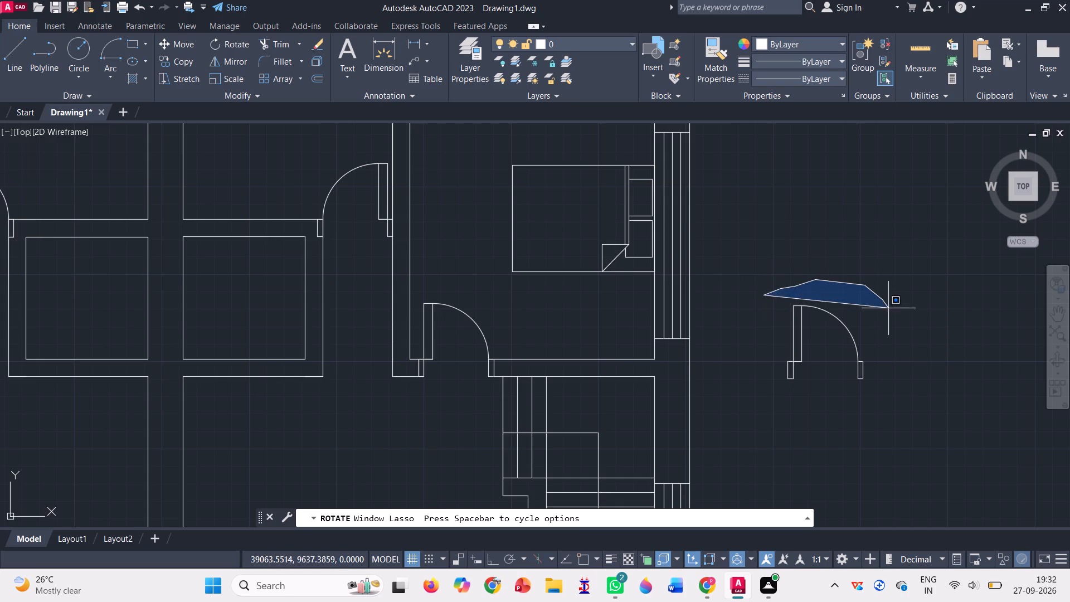
drag(893, 317, 775, 429)
key(Return)
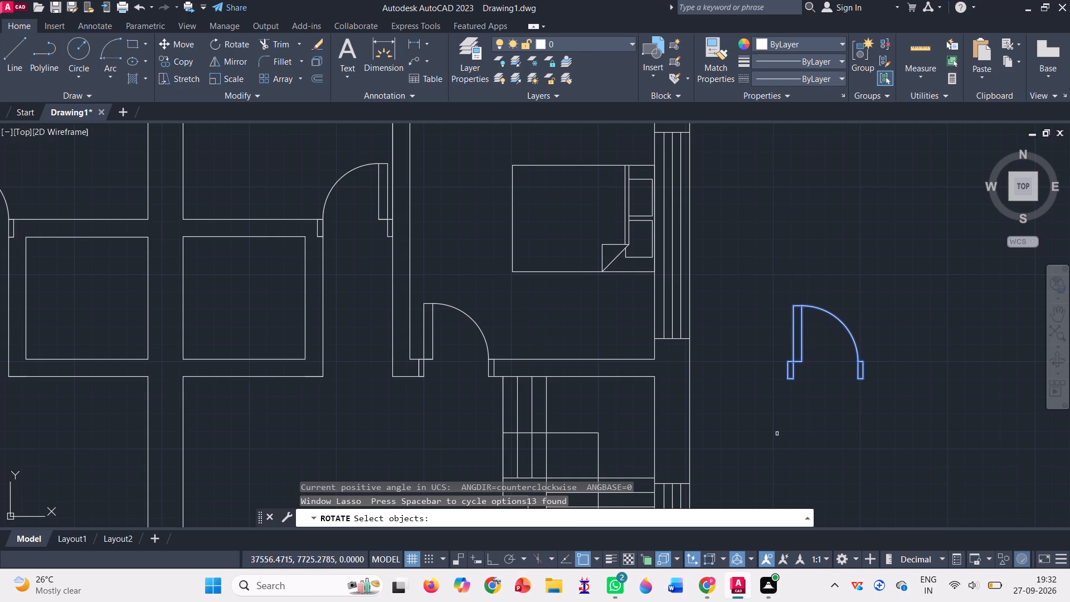
scroll(862, 389, up, 1)
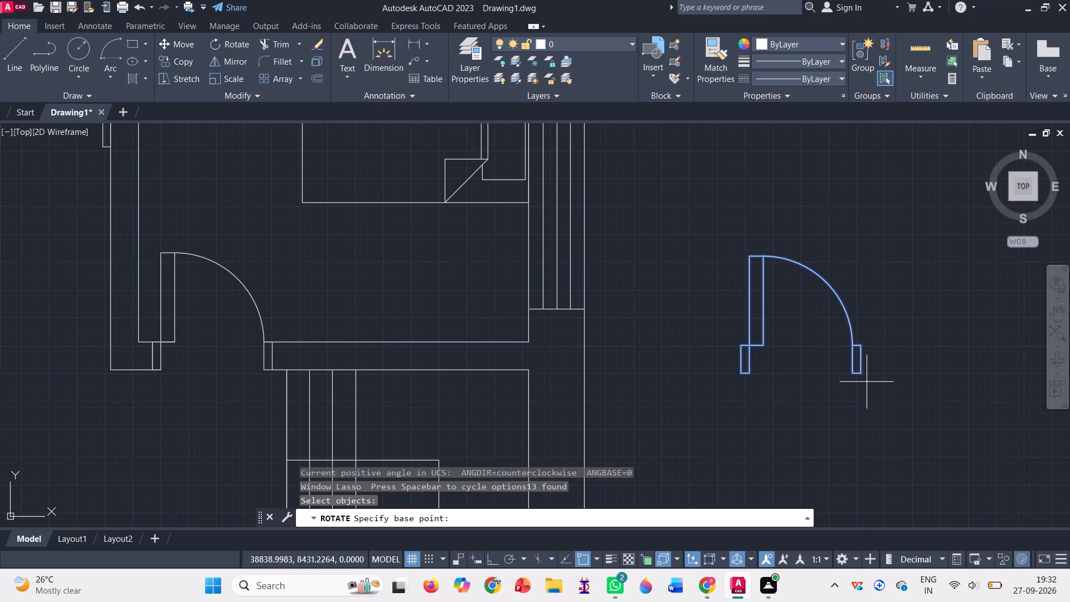
click(862, 370)
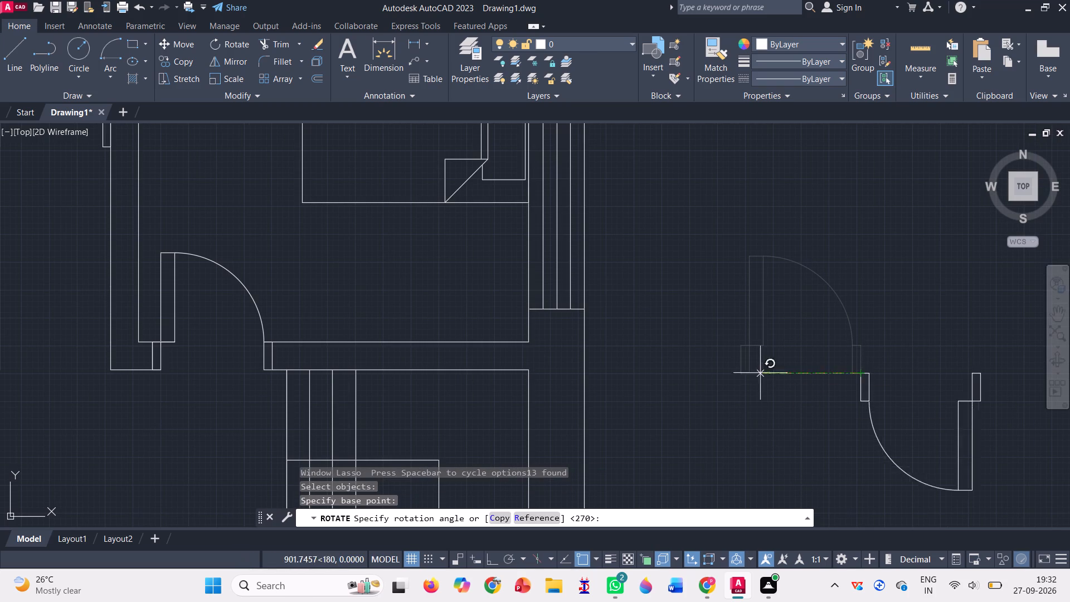
click(493, 556)
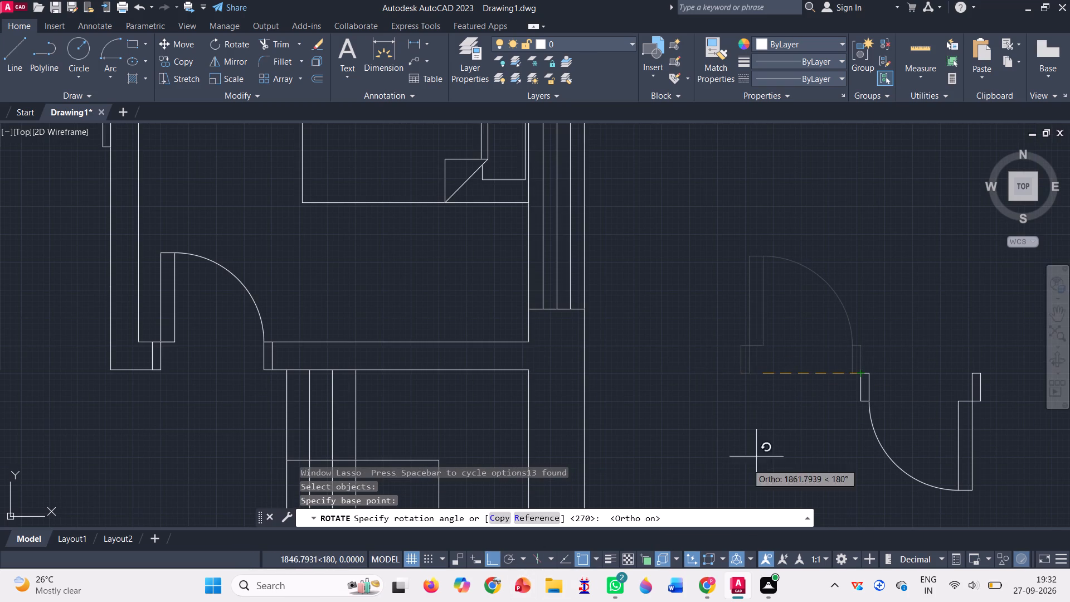
click(806, 390)
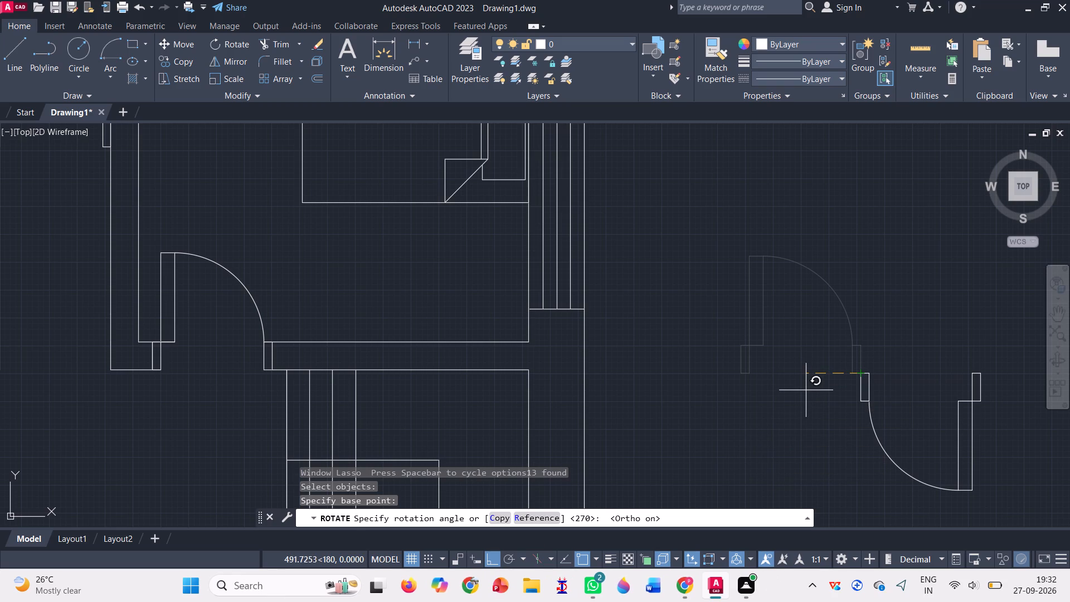
Copy the rotated door, by its right jamb's top outer corner, to the right front space's lower outer inside corner, with Ortho off.
scroll(771, 348, down, 3)
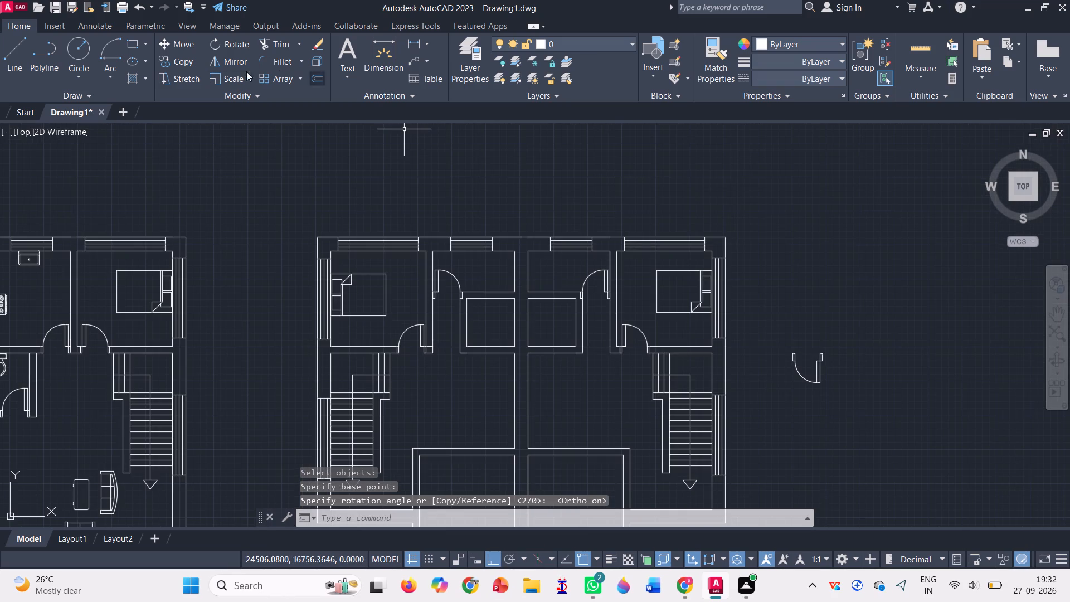
click(195, 61)
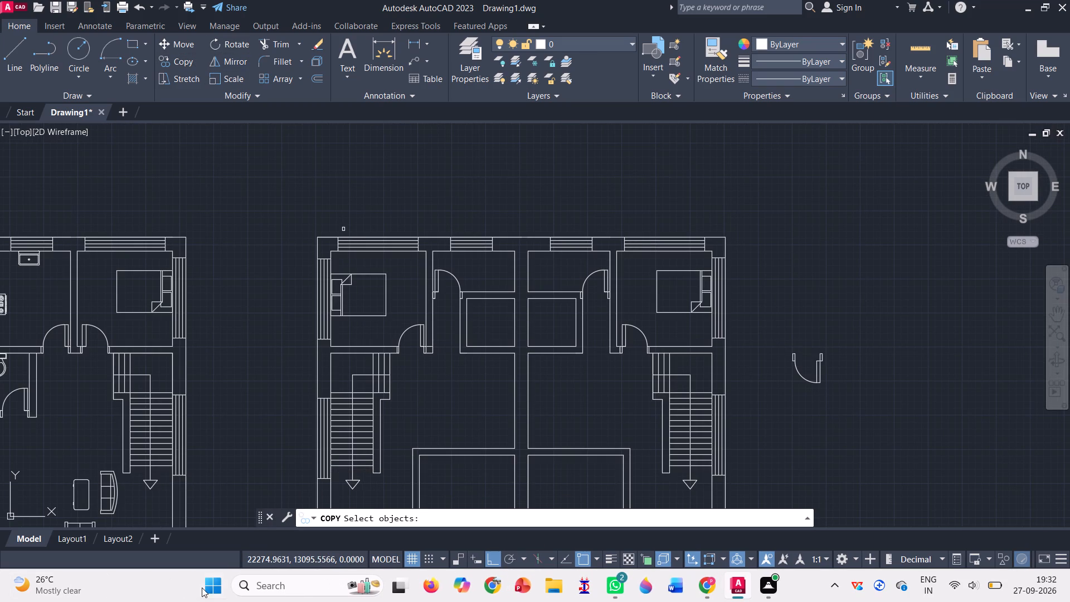
scroll(202, 588, down, 2)
scroll(770, 323, down, 2)
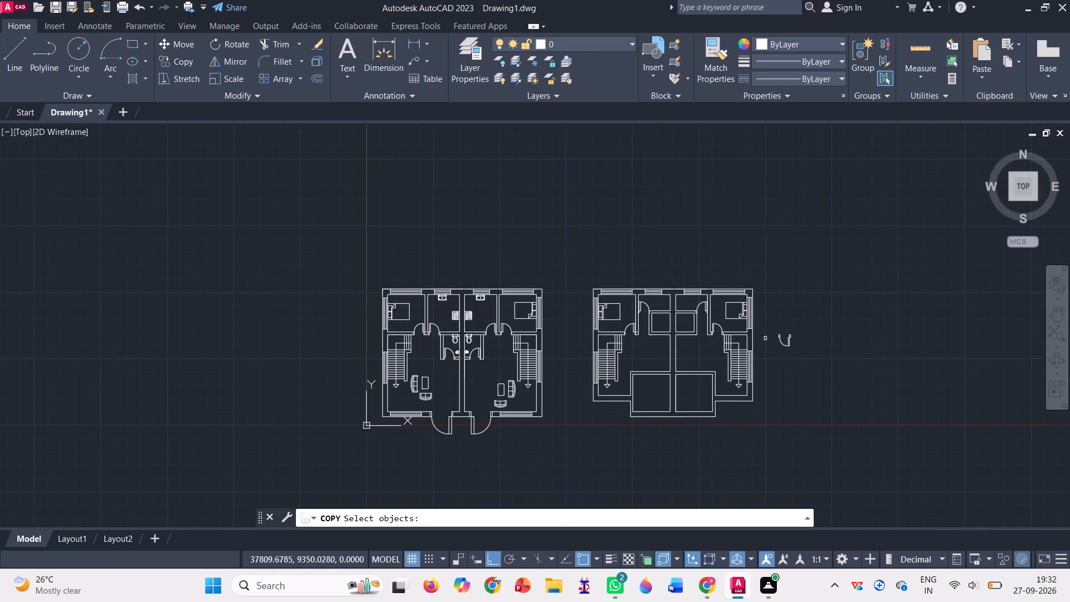
scroll(756, 406, up, 2)
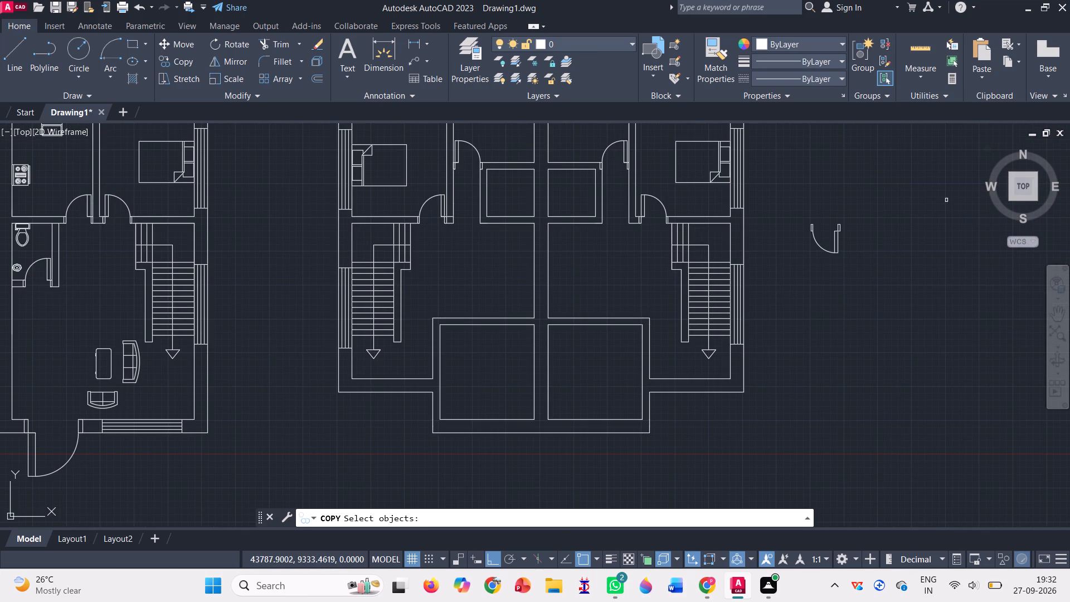
drag(796, 221, 797, 222)
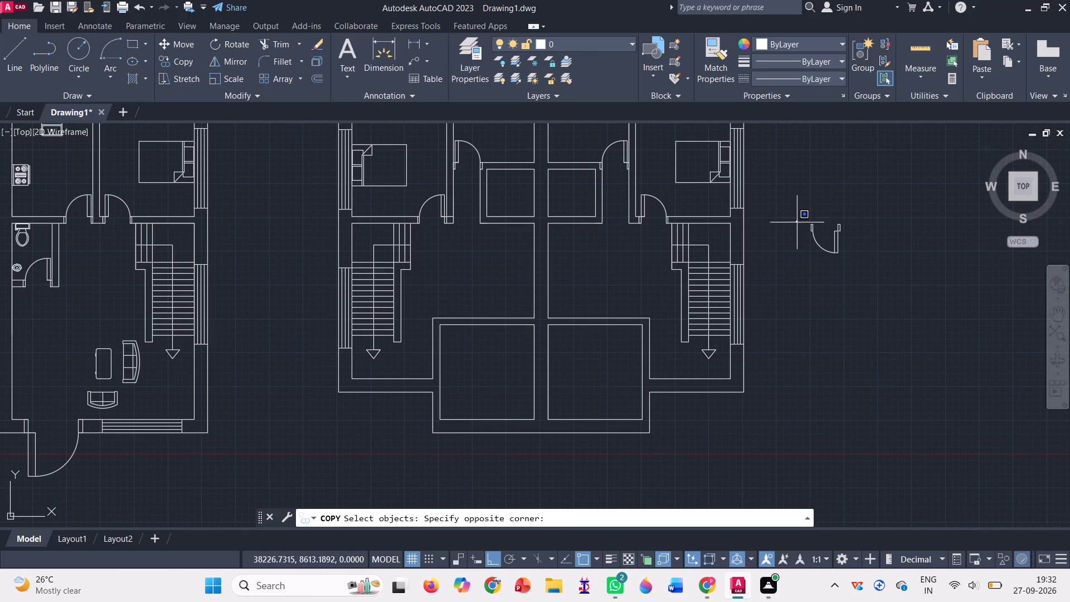
drag(797, 222, 791, 310)
key(Return)
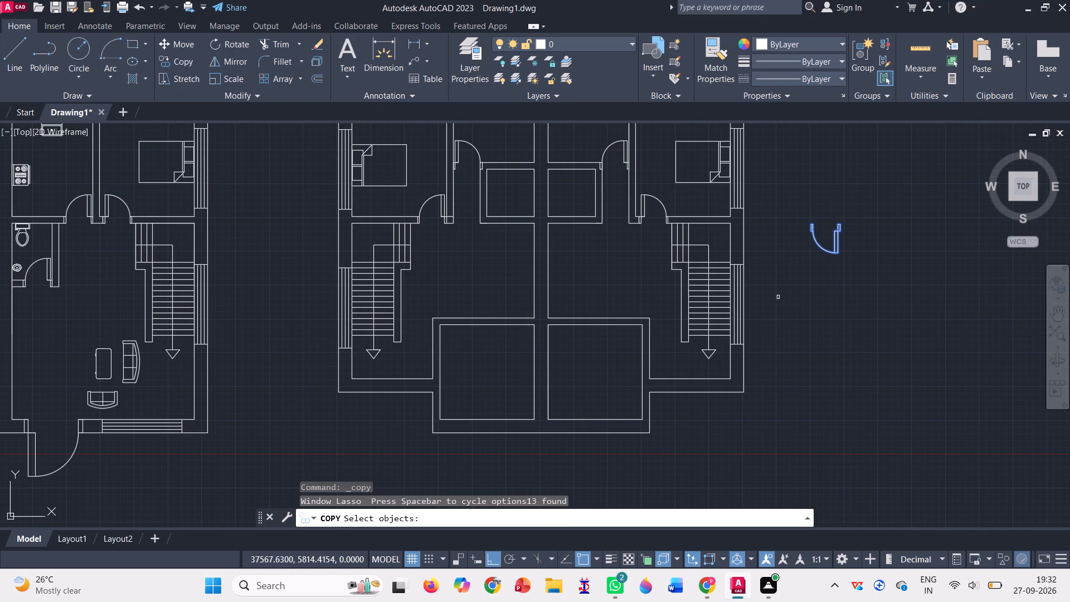
scroll(852, 208, up, 4)
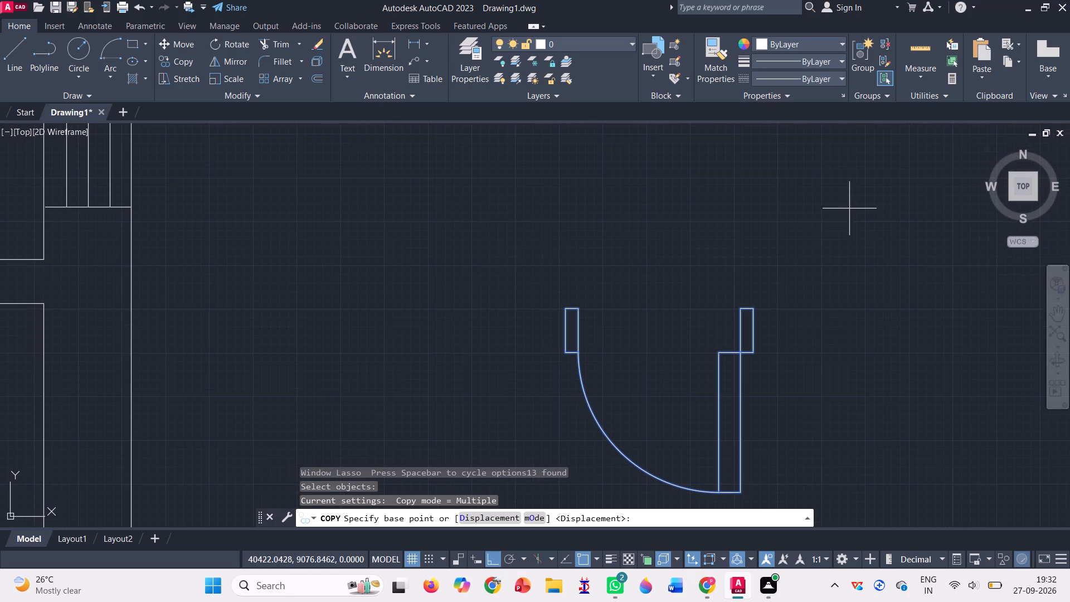
click(751, 308)
scroll(758, 278, down, 4)
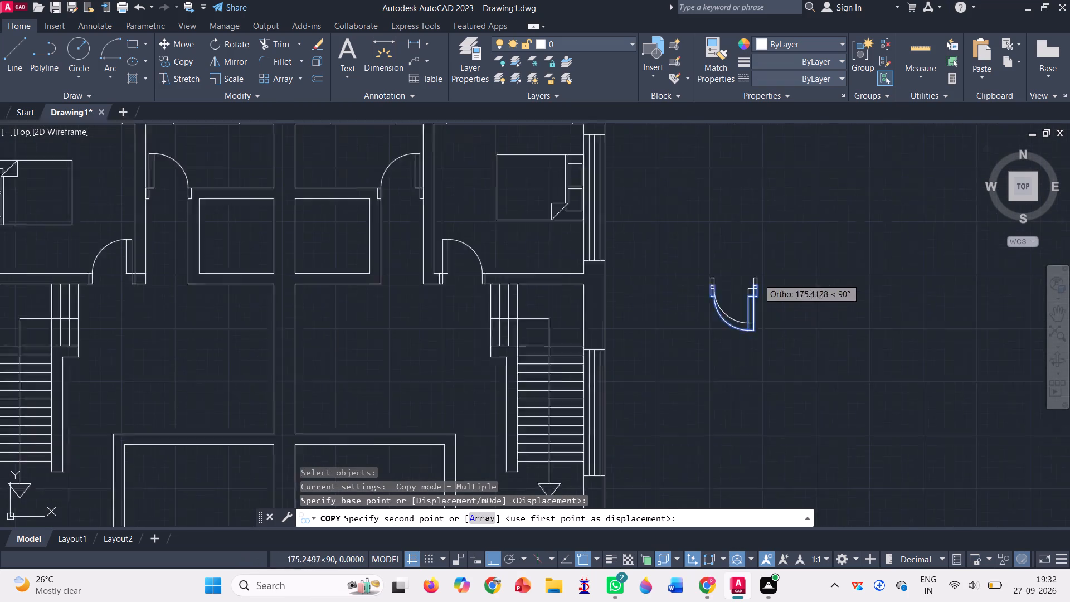
scroll(758, 278, down, 3)
scroll(673, 383, up, 1)
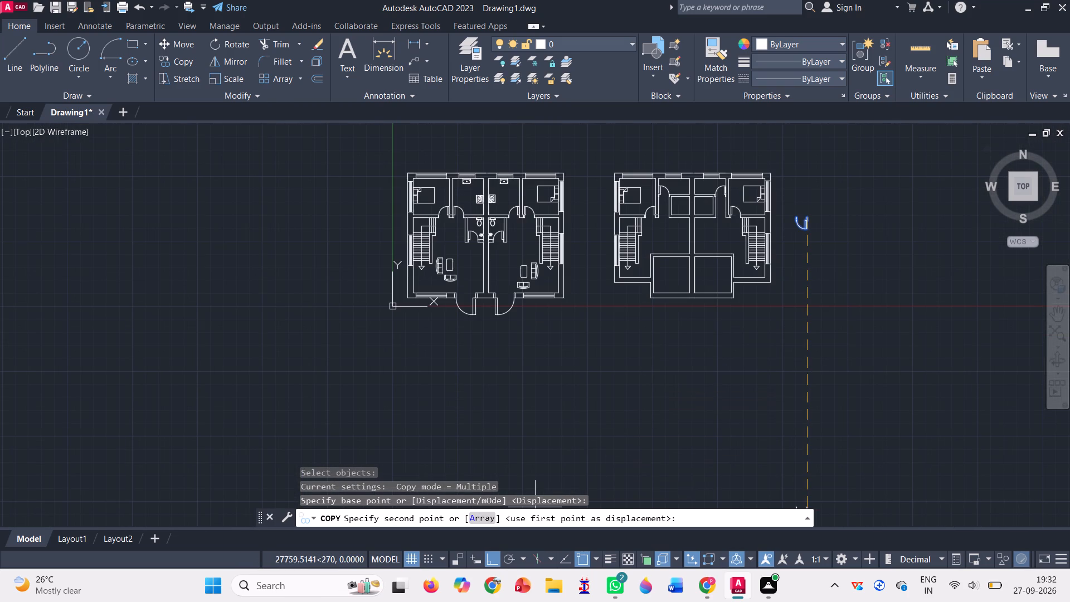
click(489, 569)
scroll(681, 348, down, 1)
scroll(693, 321, up, 1)
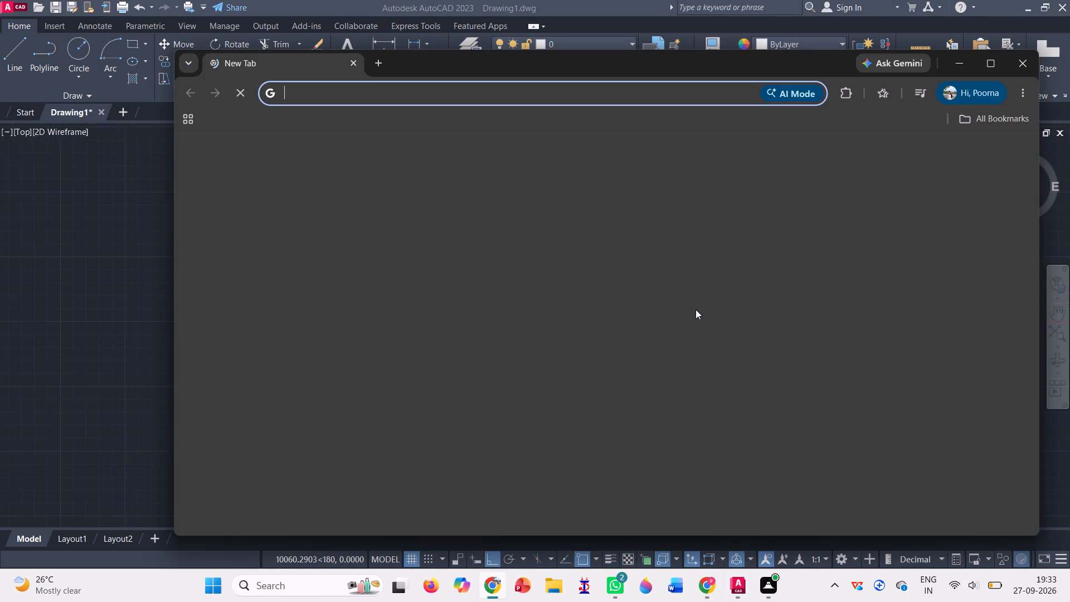
scroll(695, 309, down, 1)
click(1027, 69)
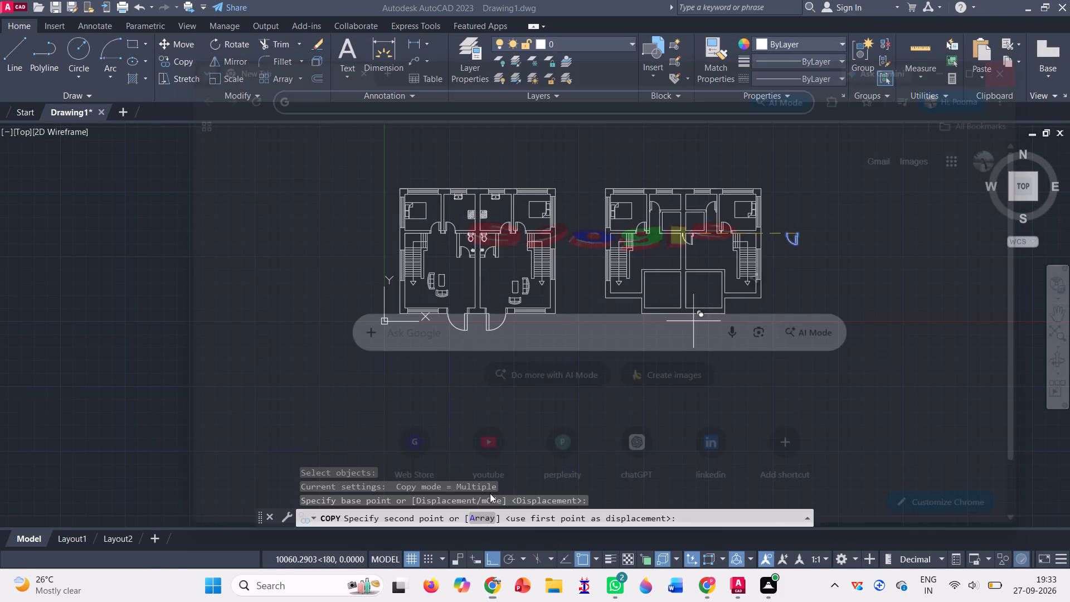
click(494, 560)
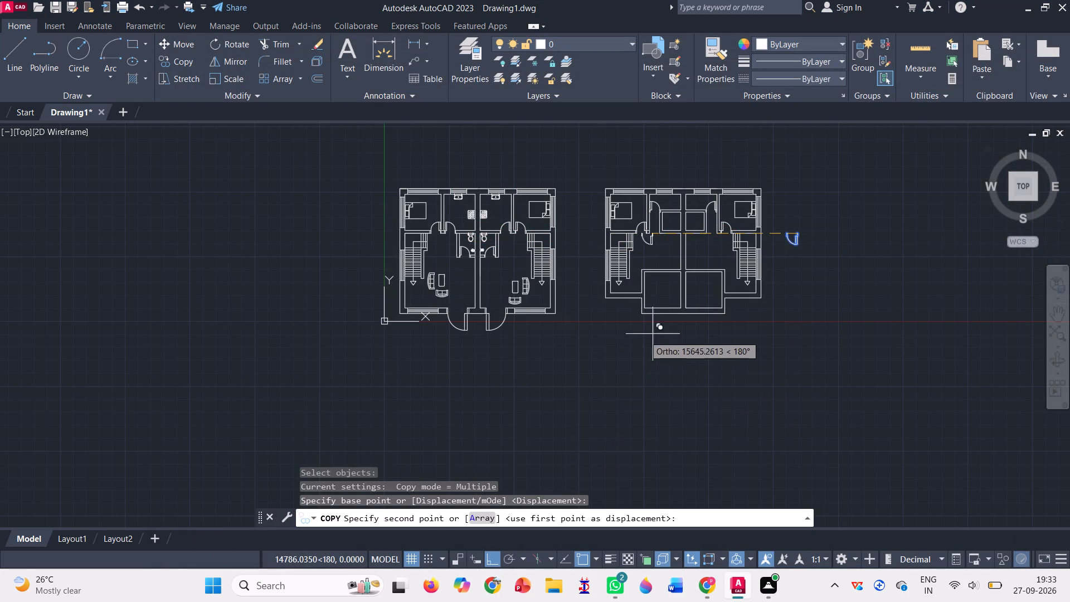
click(484, 558)
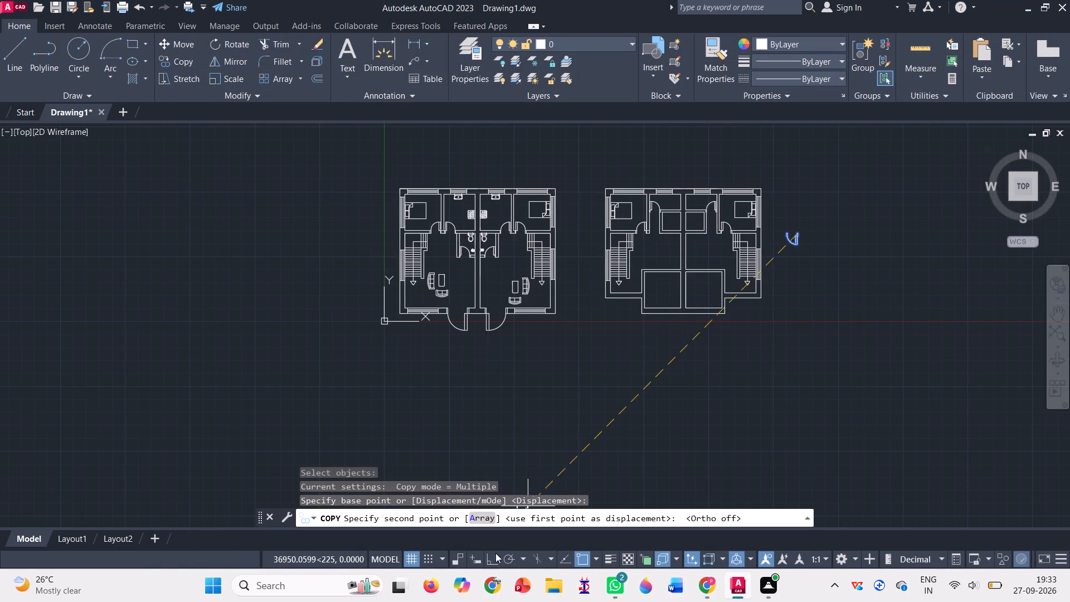
scroll(703, 322, up, 1)
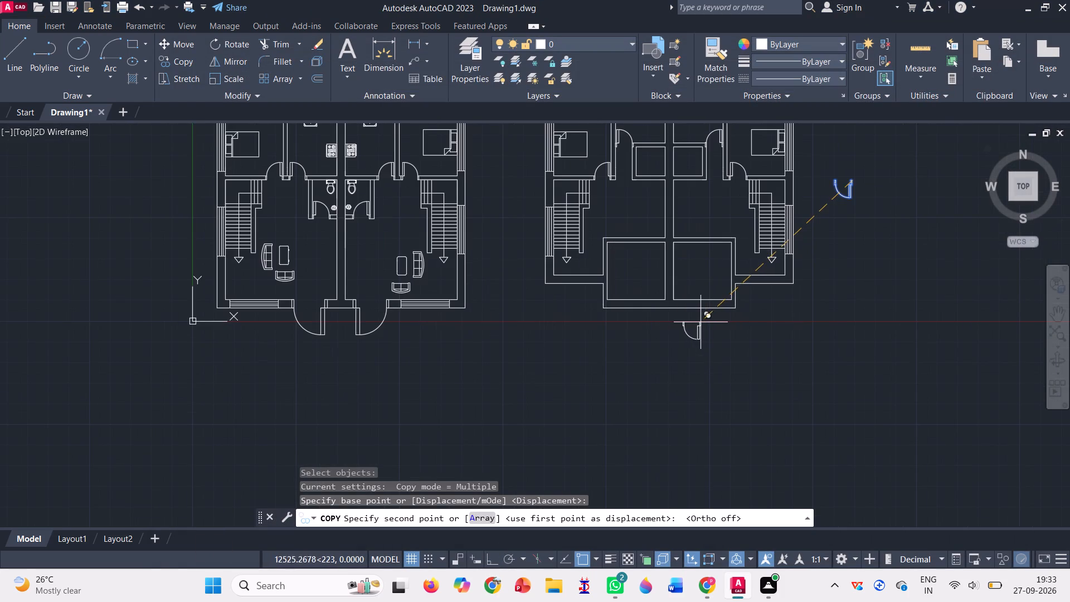
scroll(713, 305, up, 3)
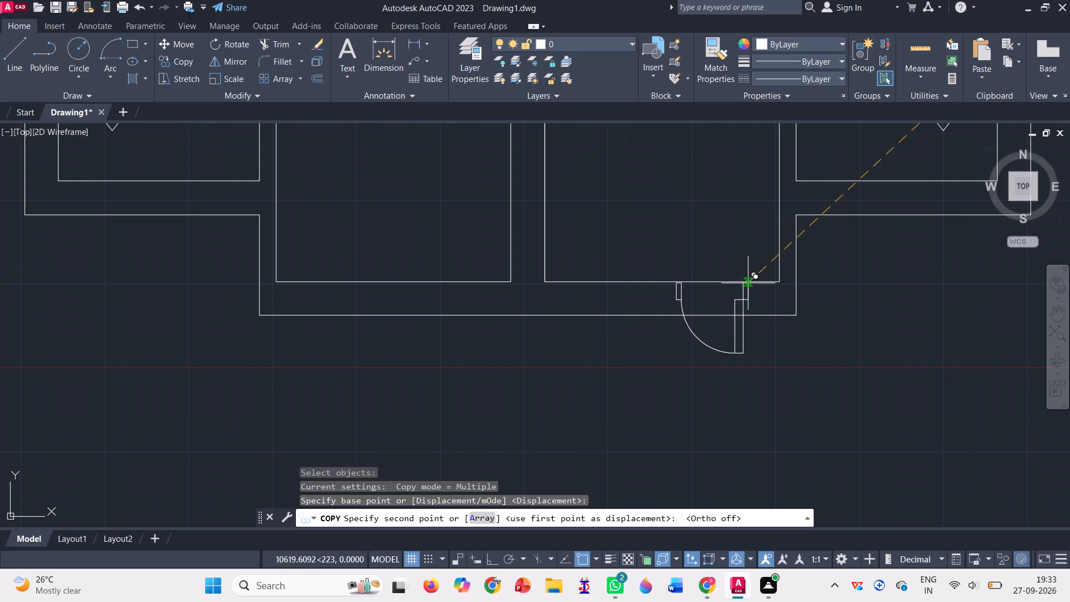
click(779, 282)
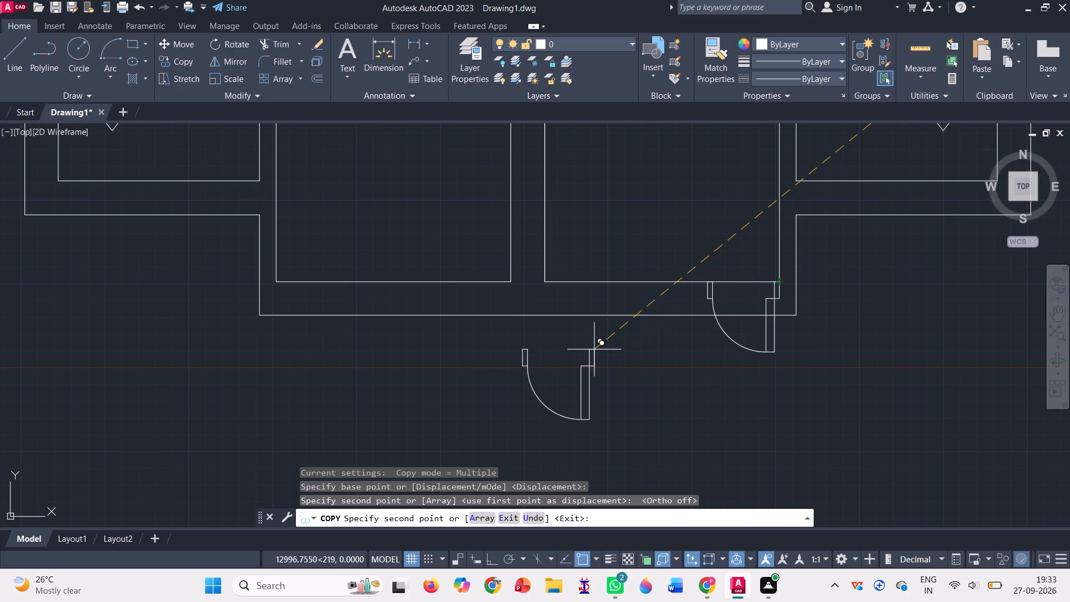
key(Escape)
Scale up the copied door with its leaf, arc and jambs about the front space's inside corner, so the jambs span the front wall thickness.
scroll(606, 355, down, 2)
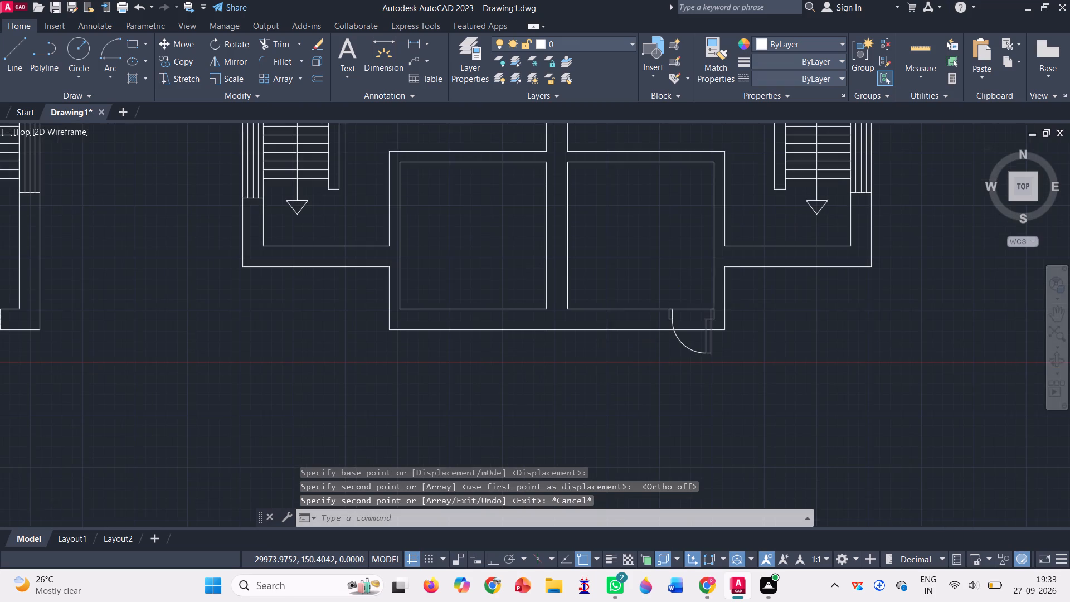
scroll(662, 328, up, 4)
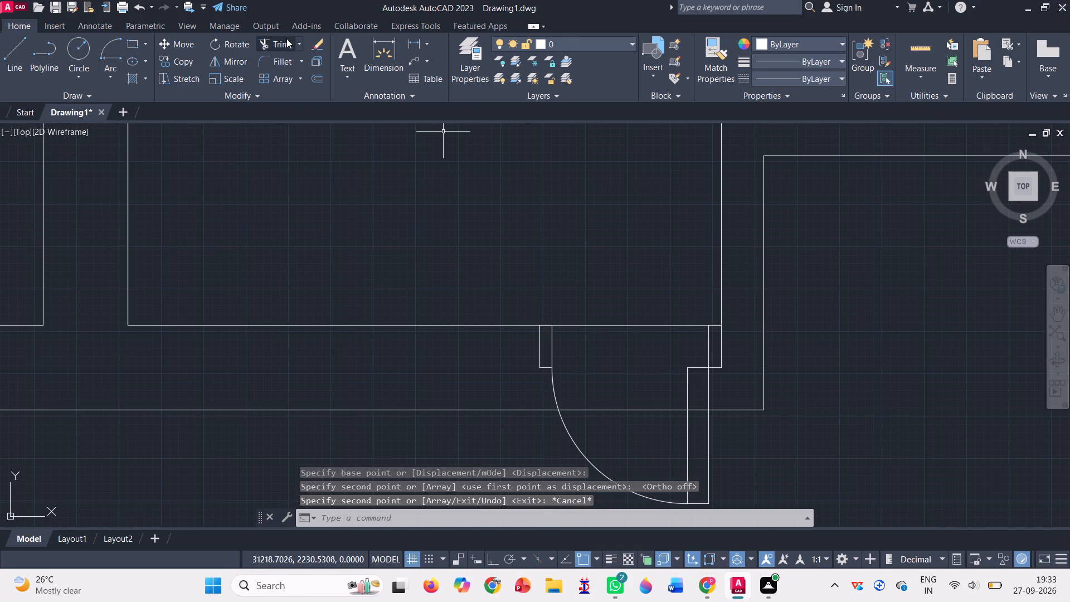
click(213, 82)
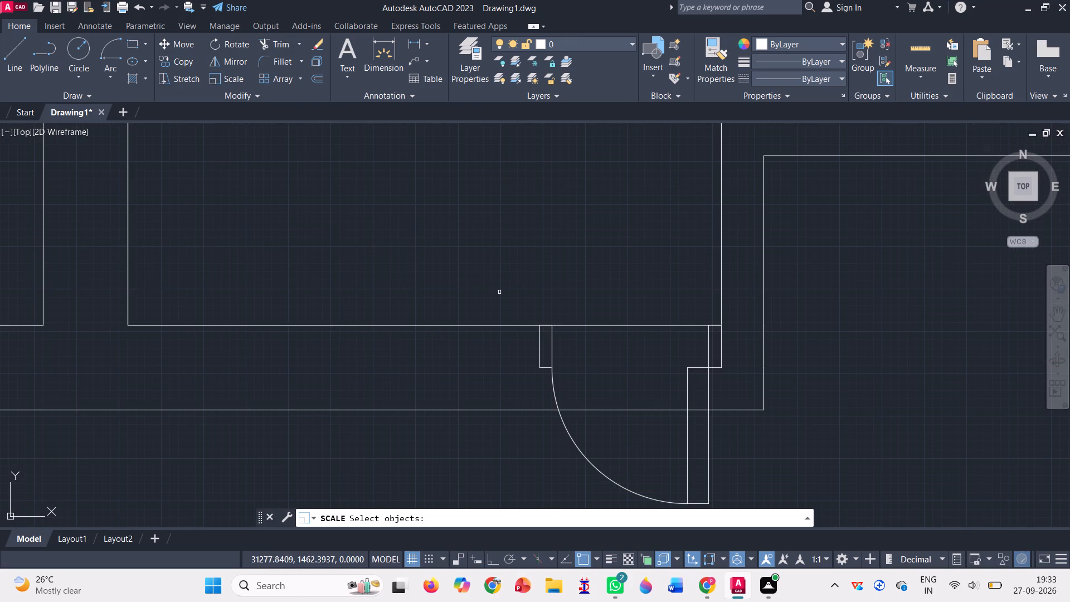
drag(499, 292, 729, 405)
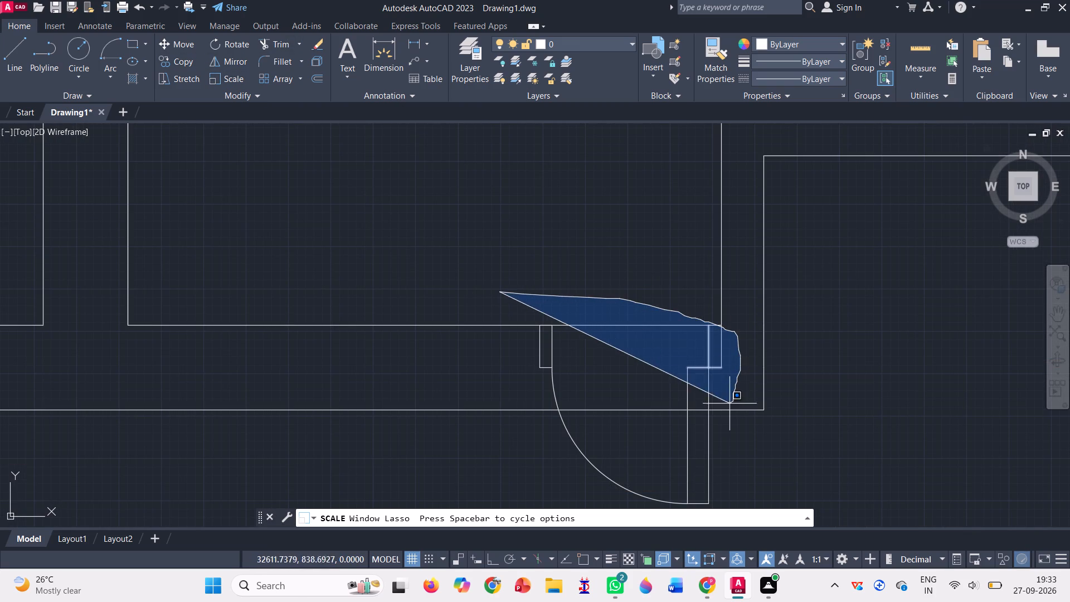
drag(729, 405, 649, 513)
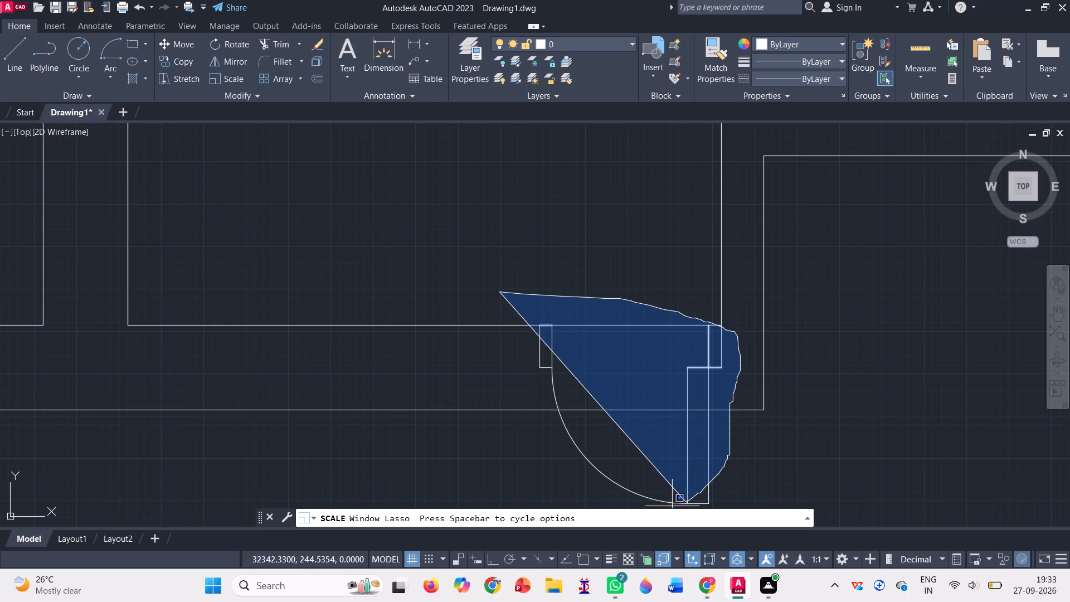
drag(649, 513, 570, 465)
scroll(623, 279, down, 1)
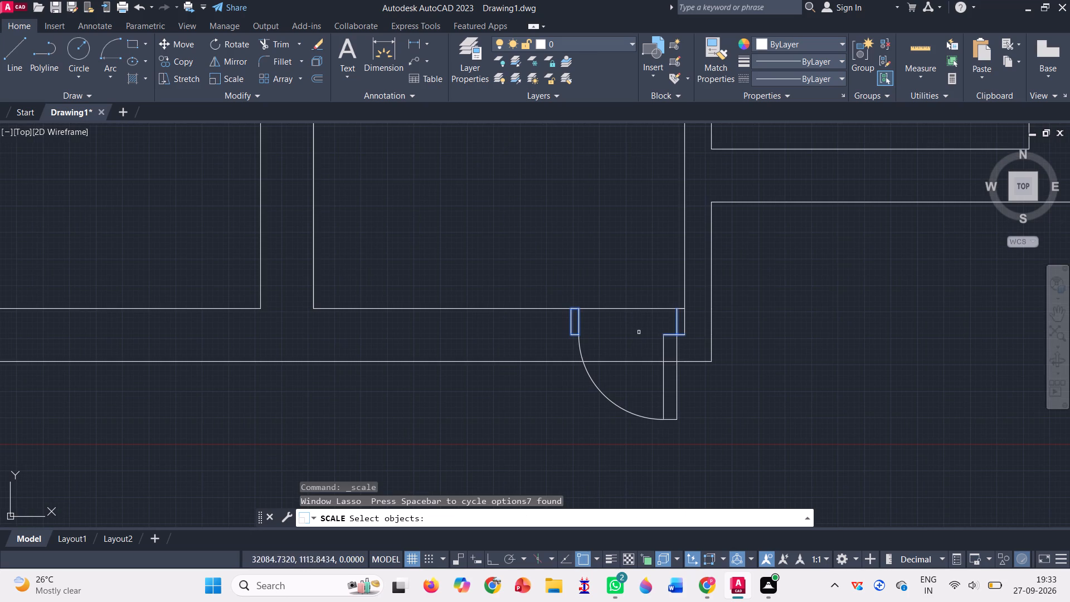
drag(638, 336, 658, 450)
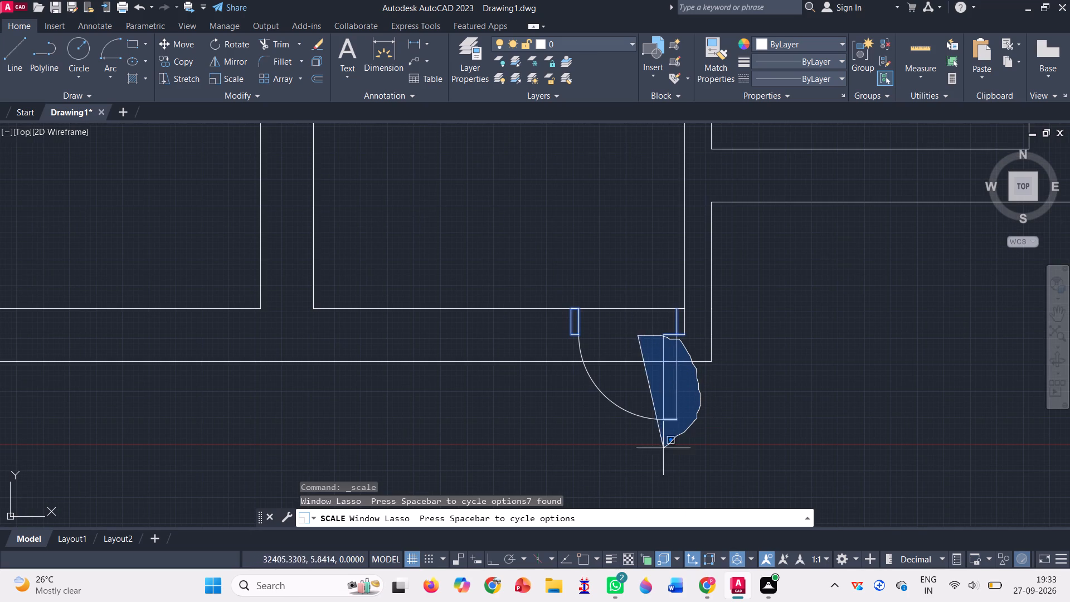
drag(658, 450, 567, 329)
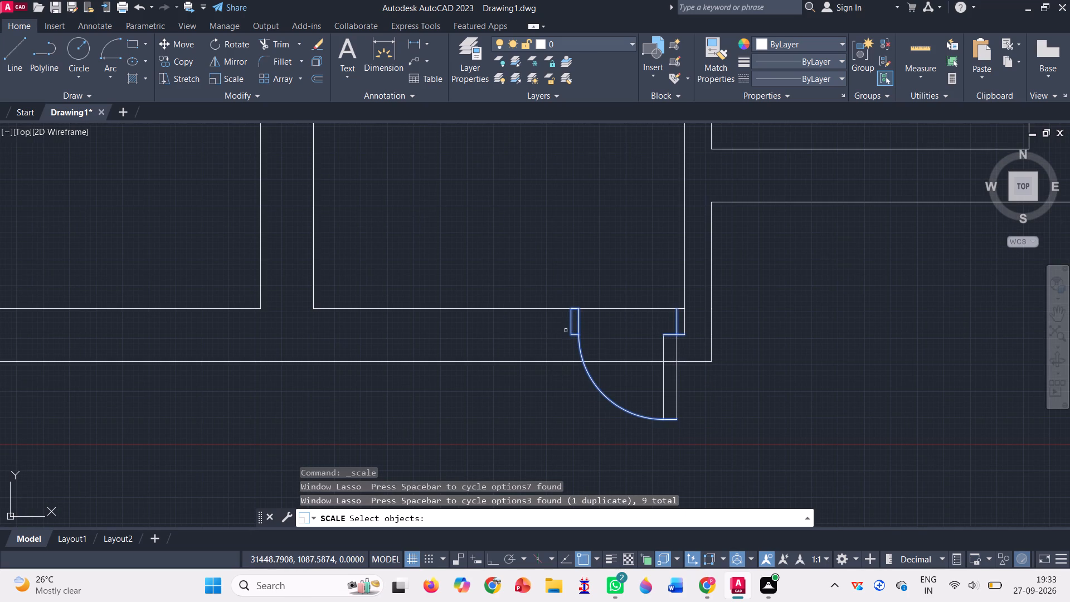
scroll(678, 312, up, 3)
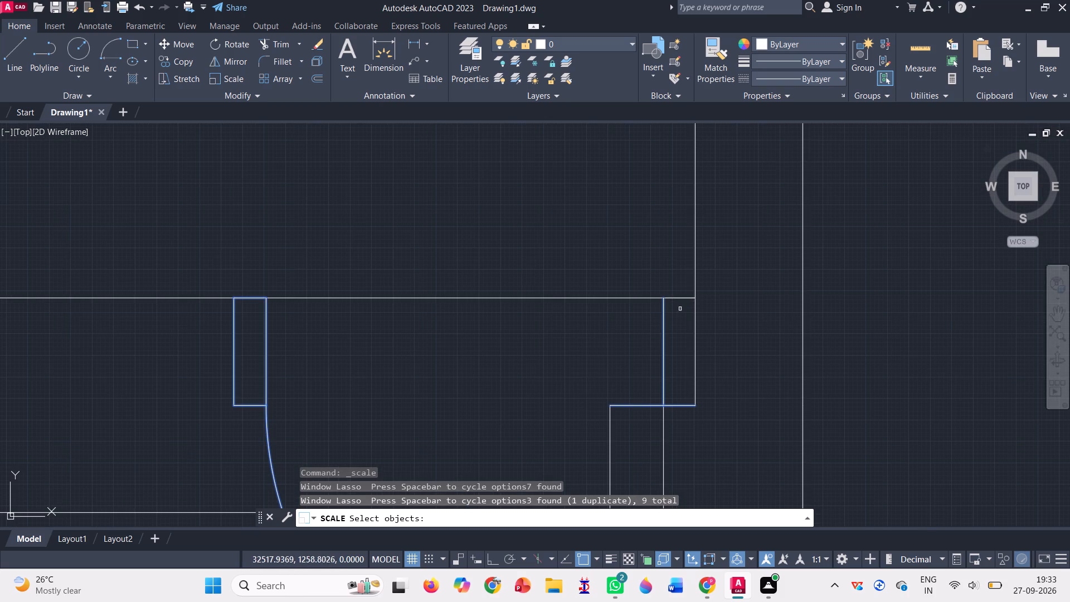
click(682, 298)
click(694, 330)
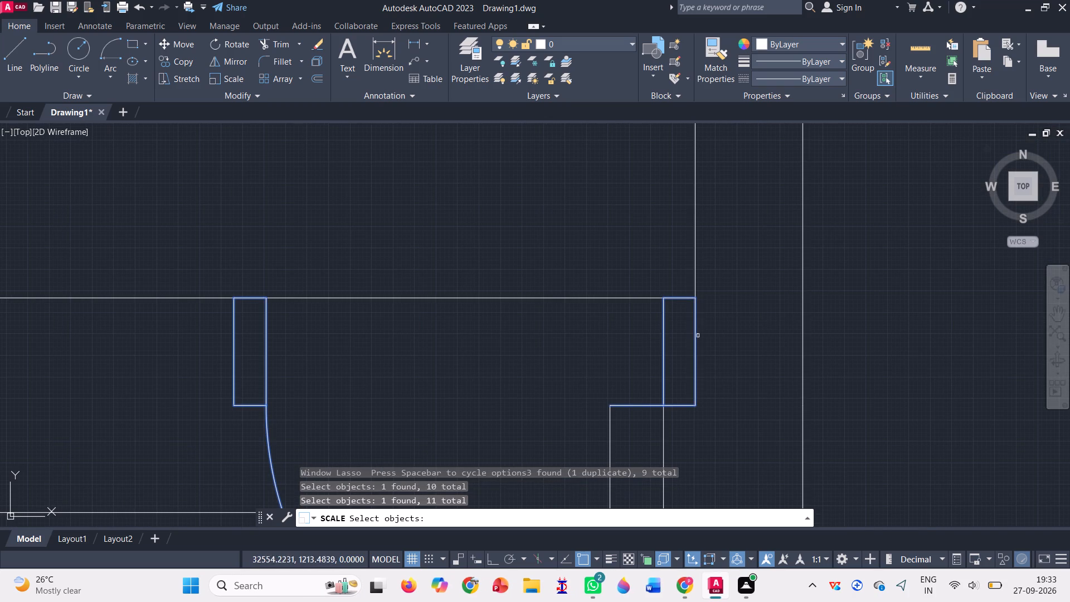
scroll(676, 356, down, 1)
scroll(624, 377, down, 1)
drag(624, 375, 663, 455)
scroll(663, 455, down, 4)
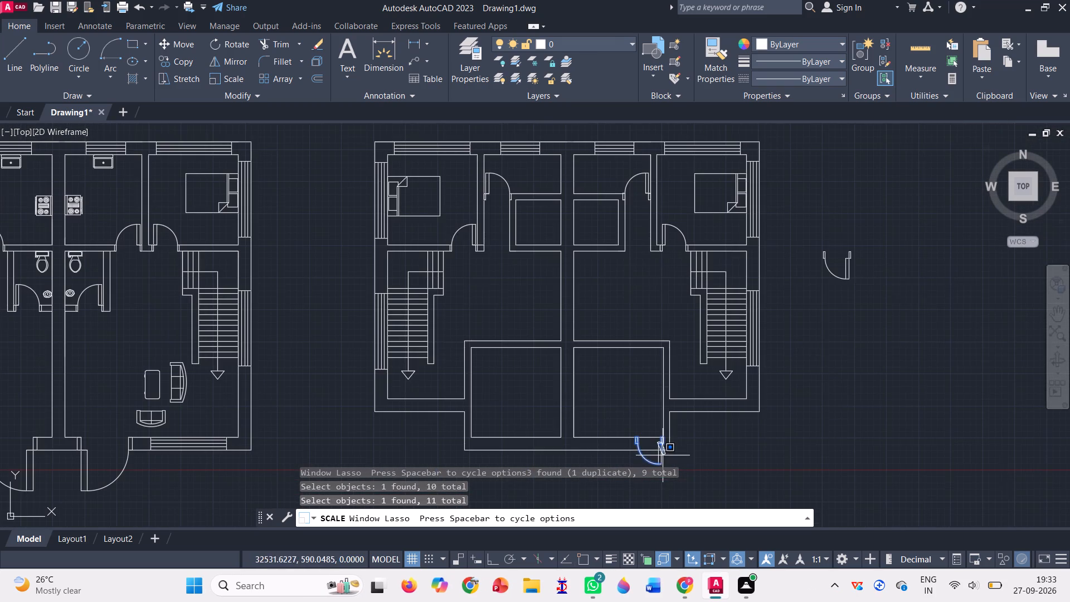
drag(663, 455, 653, 475)
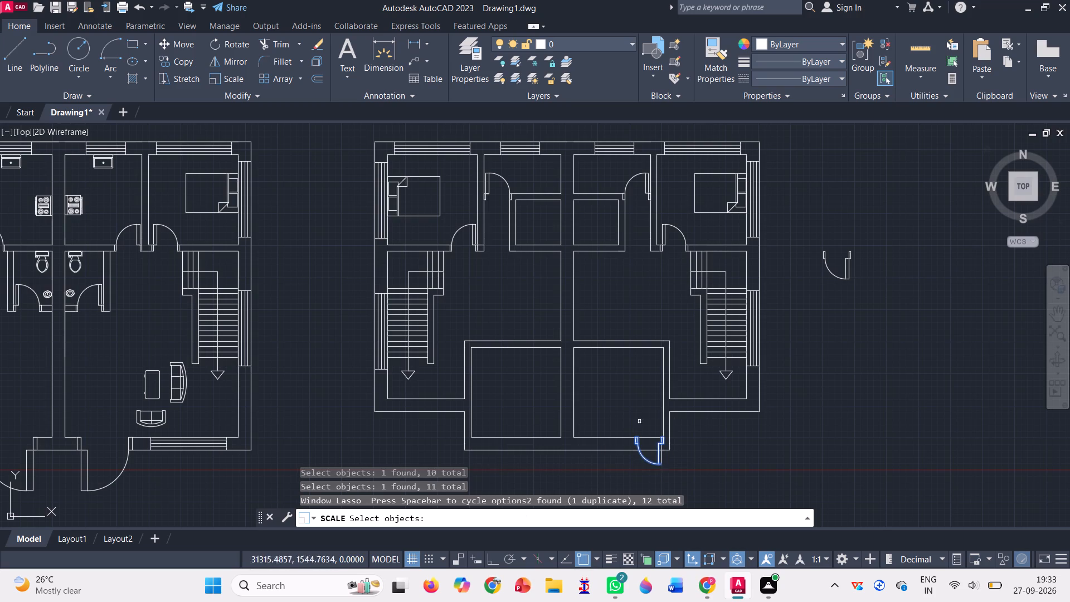
scroll(654, 412, down, 2)
scroll(654, 448, up, 3)
scroll(649, 352, up, 2)
drag(648, 343, 649, 438)
key(Return)
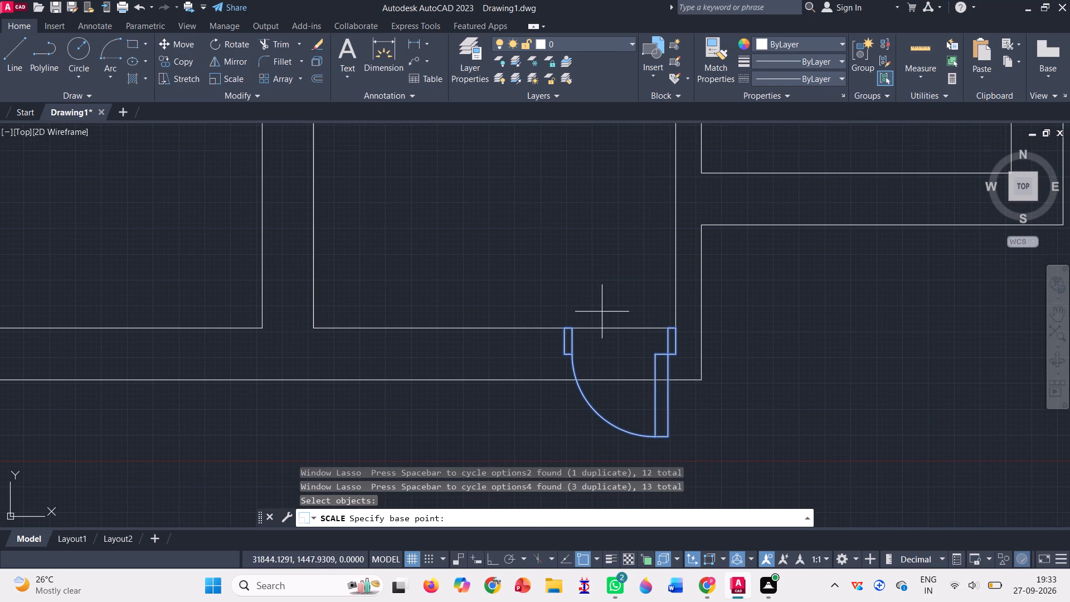
click(678, 332)
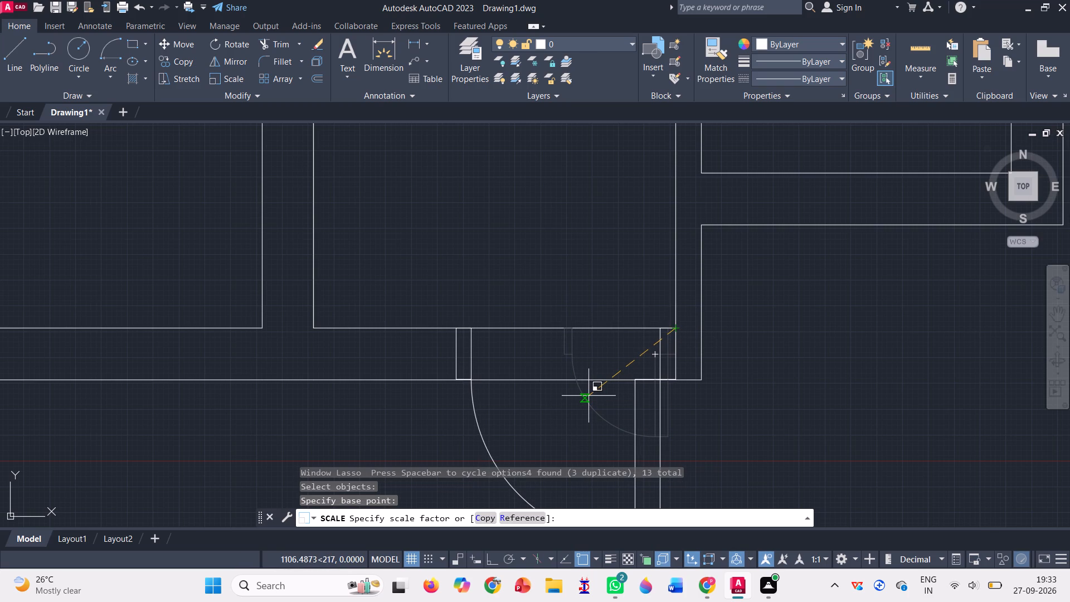
click(588, 396)
Trim the enlarged door's left jamb lines that extend past the front wall's outer line.
scroll(590, 392, down, 2)
scroll(596, 404, up, 2)
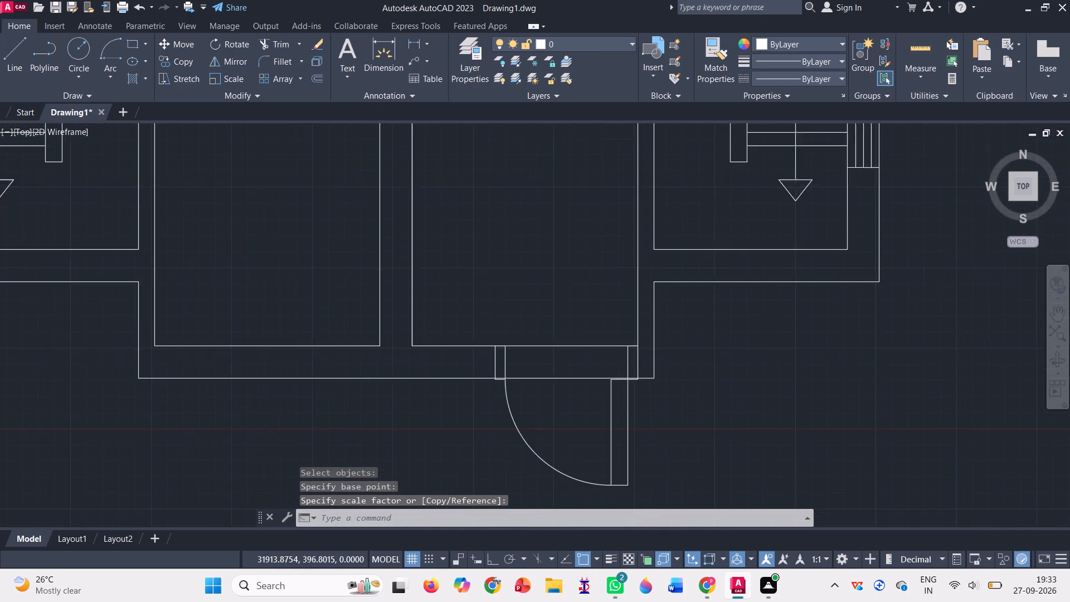
scroll(596, 404, up, 1)
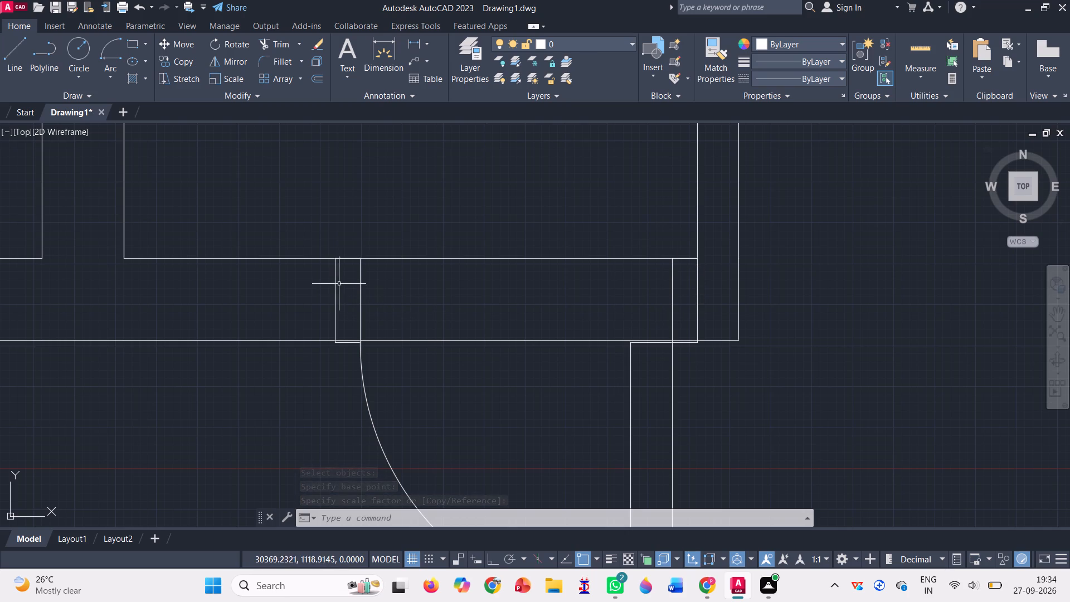
scroll(354, 343, up, 3)
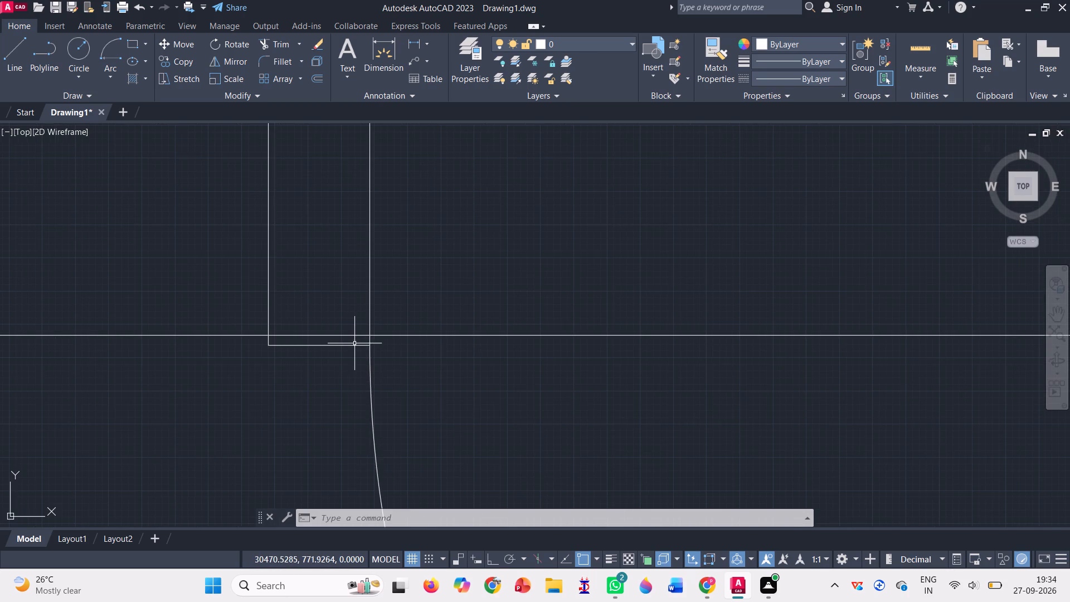
click(273, 45)
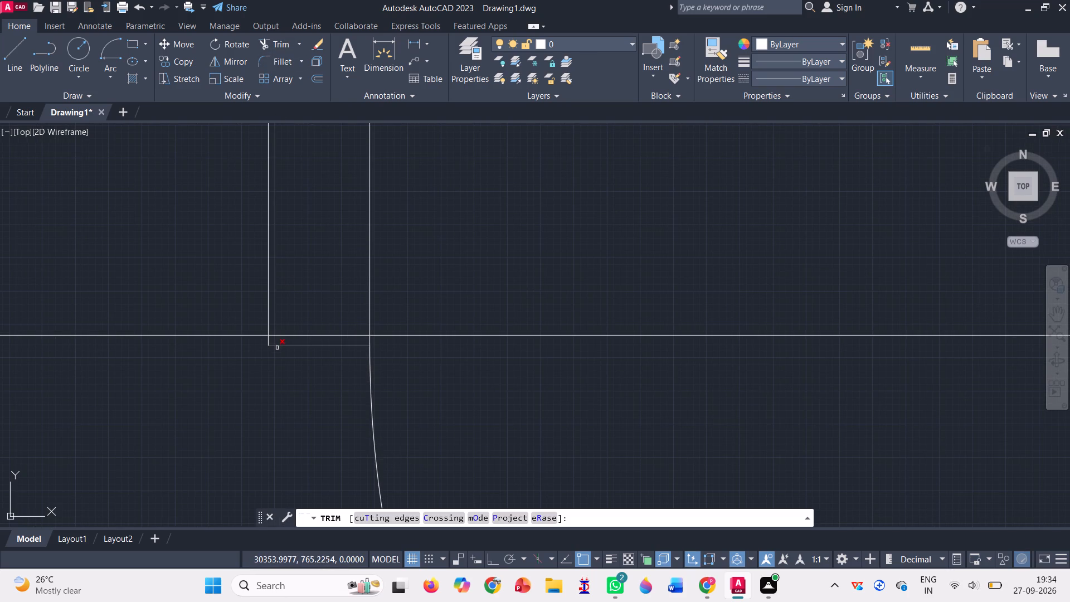
scroll(277, 349, up, 2)
drag(236, 319, 283, 341)
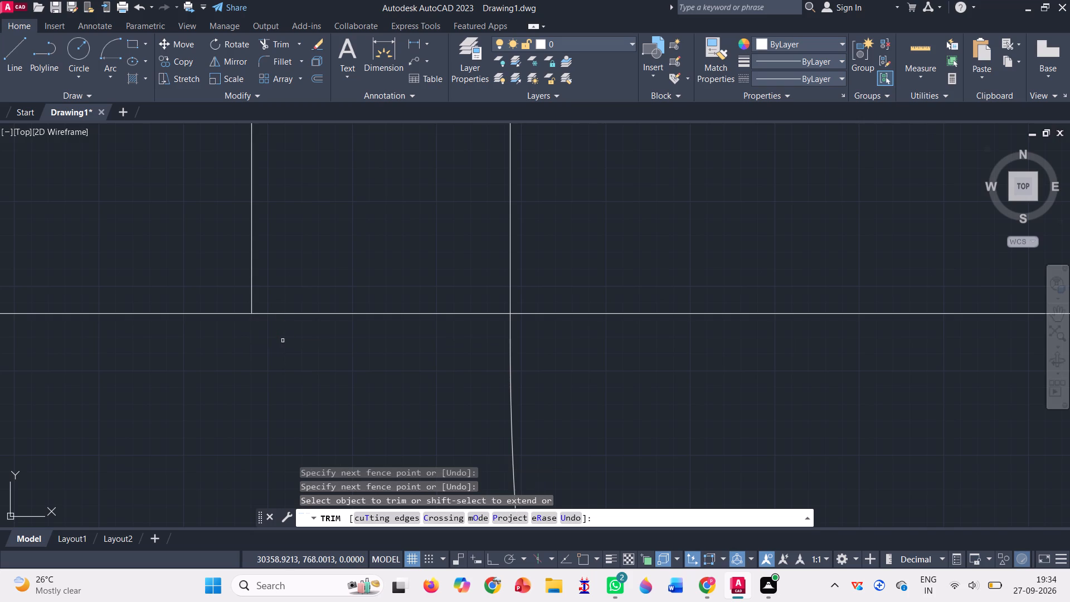
Trim the enlarged right door's right jamb lines and leaf top edge that project beyond the front wall's outer line.
scroll(295, 338, down, 3)
scroll(550, 296, down, 1)
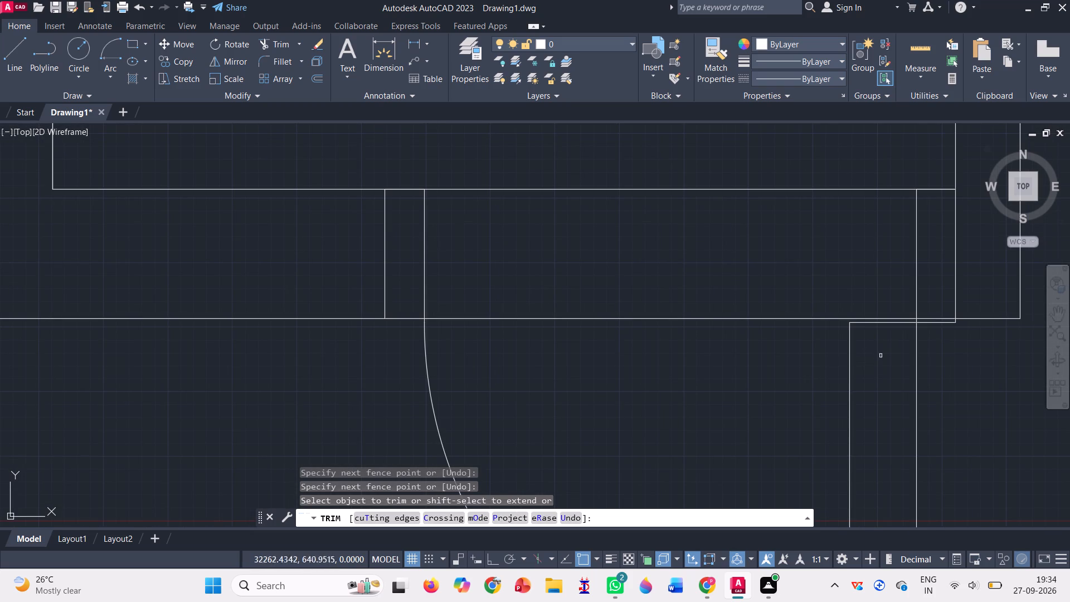
scroll(943, 324, up, 3)
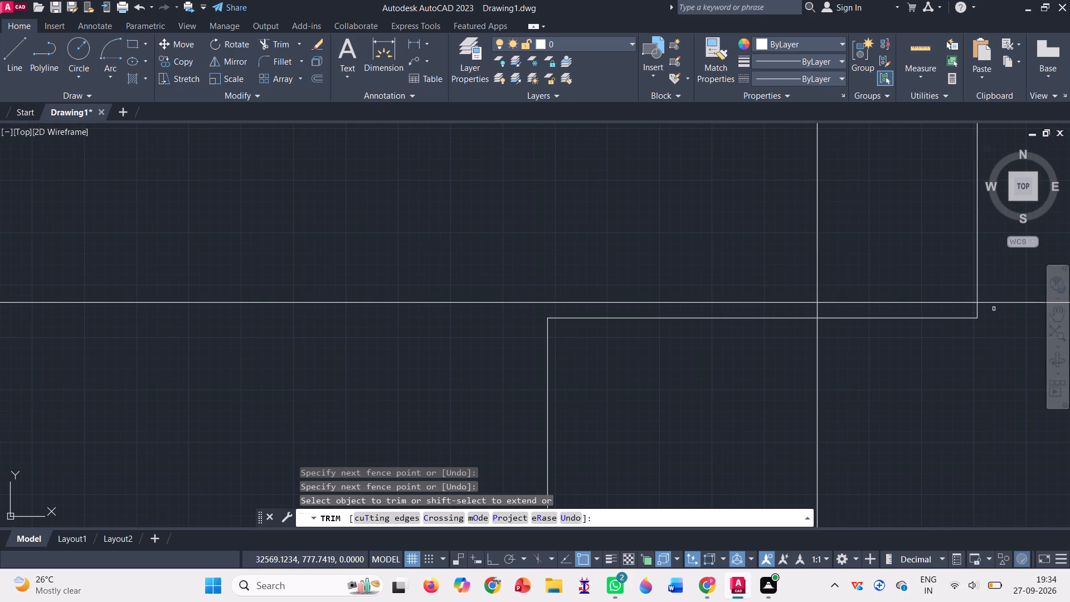
drag(994, 309, 835, 329)
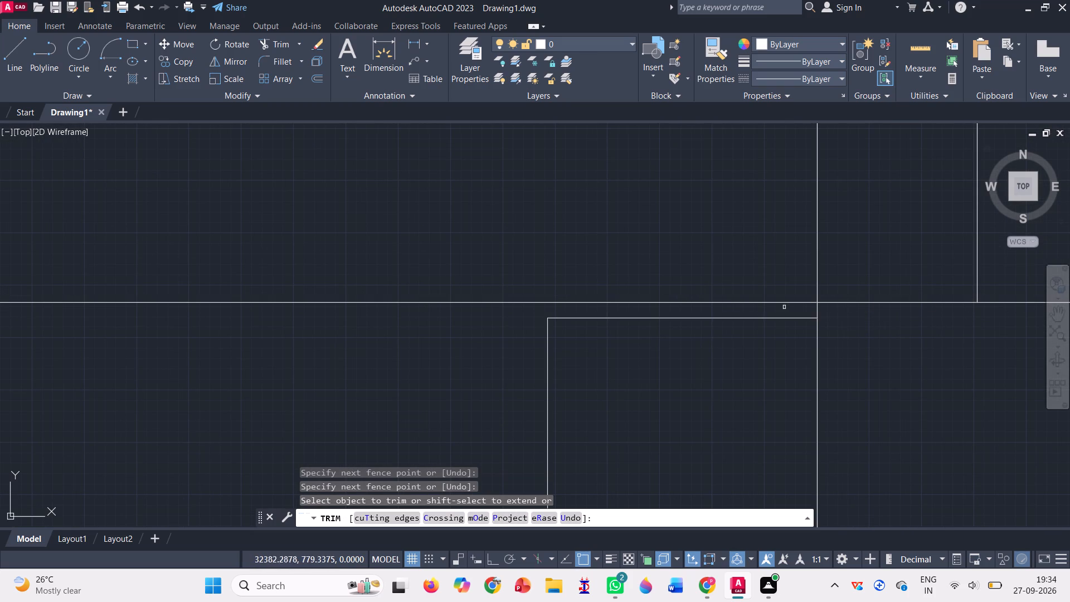
drag(757, 313, 754, 333)
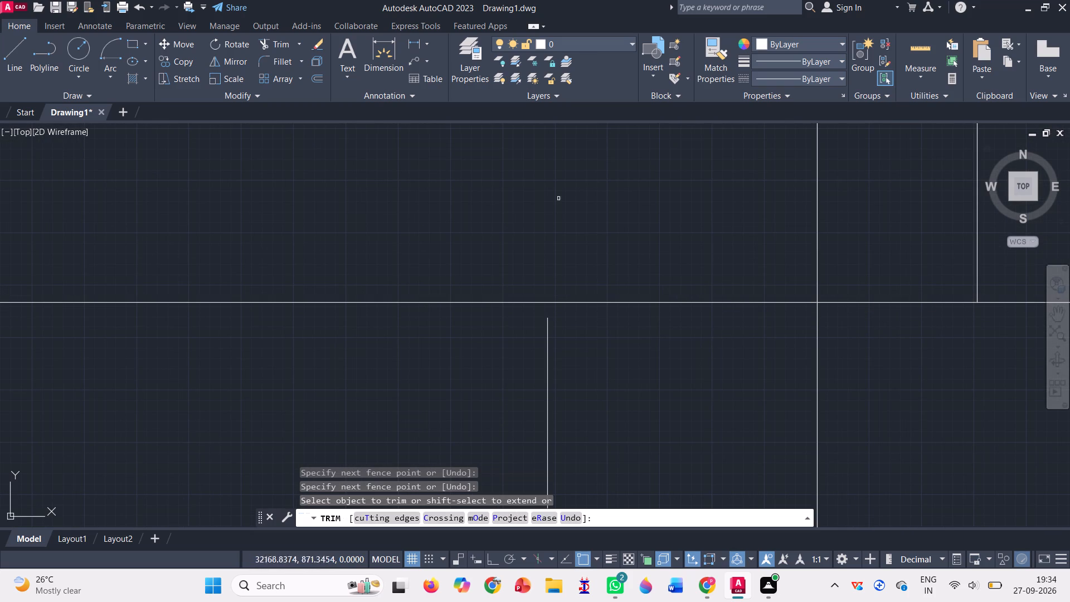
Draw a vertical line about 15 units long from the door leaf's inner edge up to the front wall's outer line.
click(2, 65)
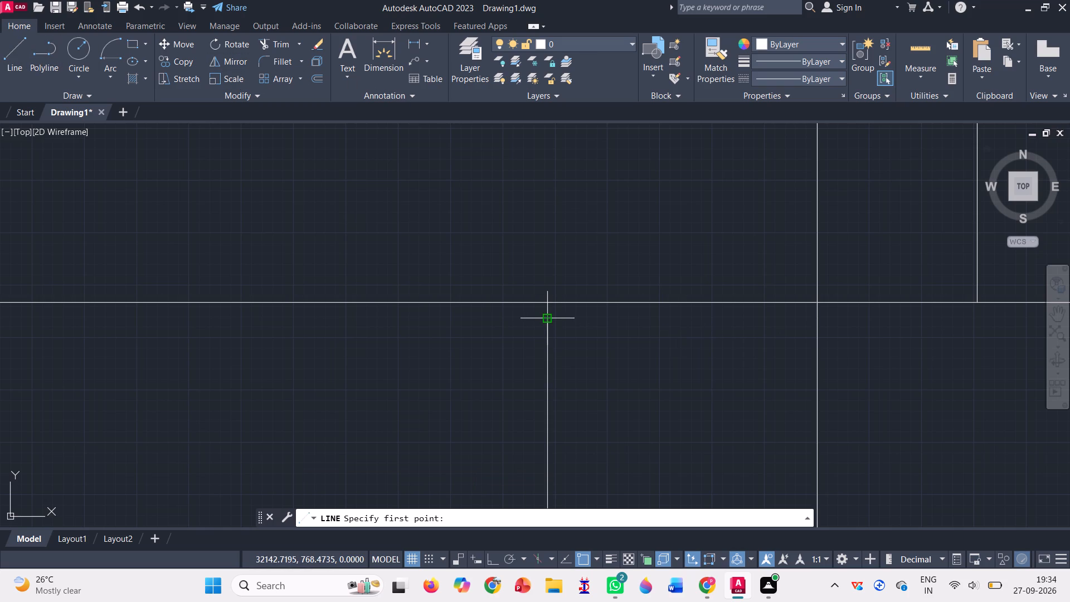
click(550, 315)
click(549, 304)
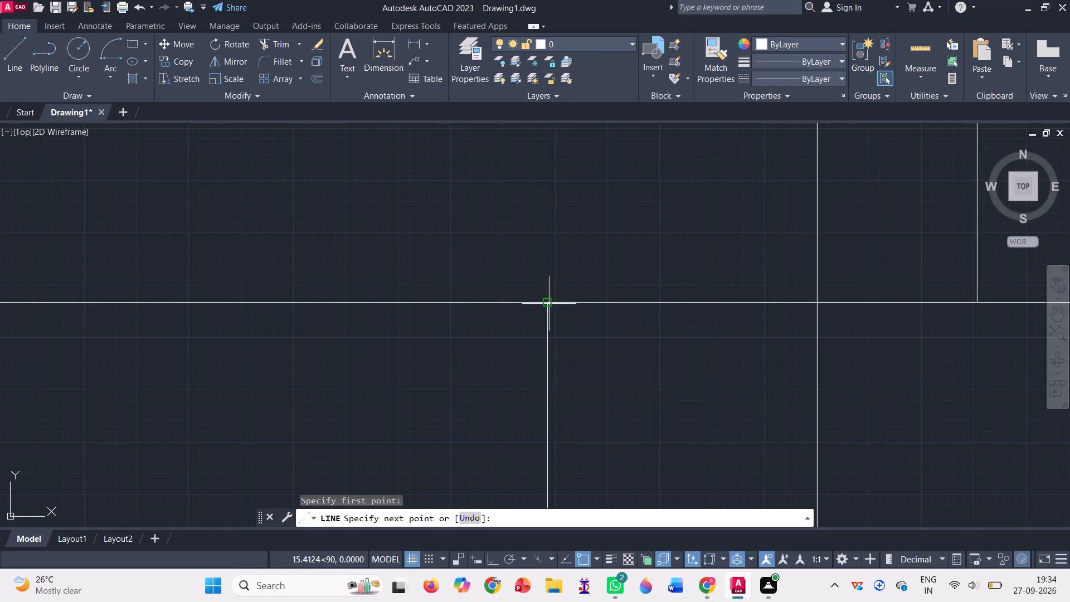
scroll(552, 290, down, 6)
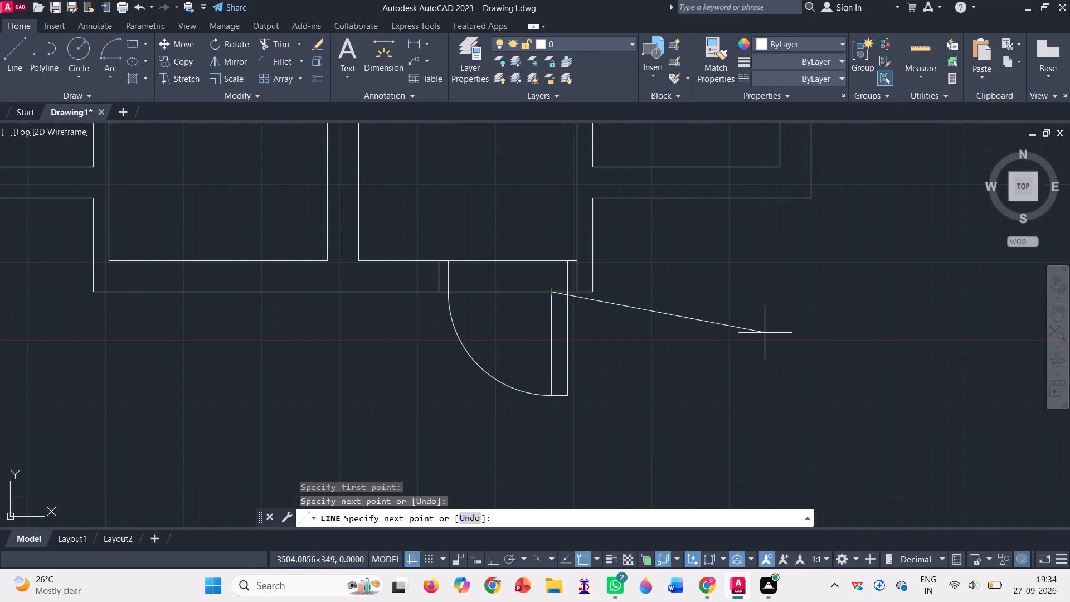
key(Return)
Copy the original plan's right-unit front door, by its left jamb's top outer corner, onto the left front space's inner wall line near its left corner.
scroll(665, 336, down, 2)
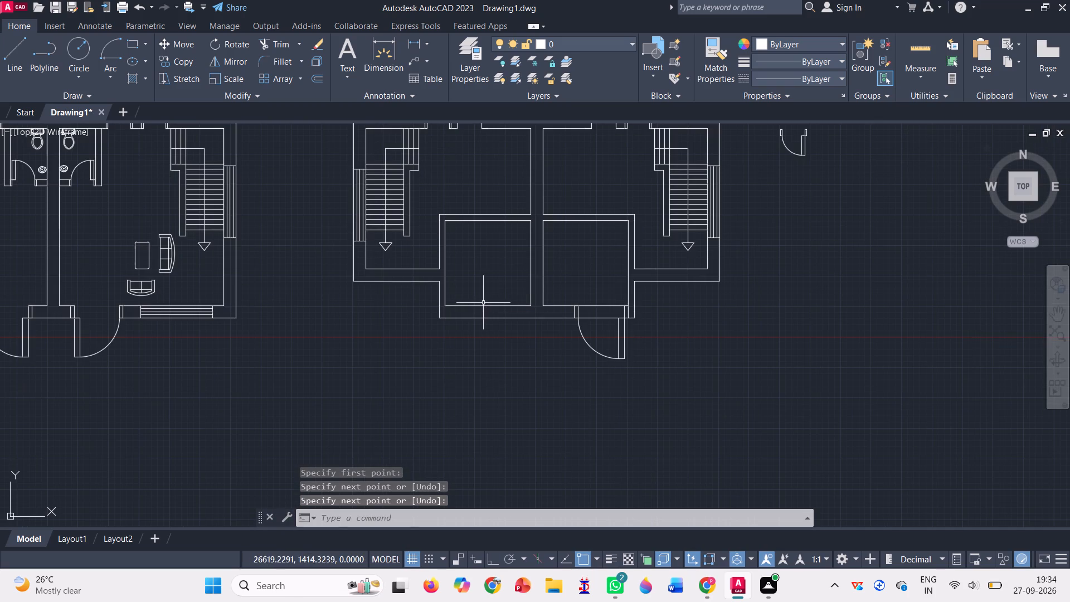
scroll(323, 343, down, 1)
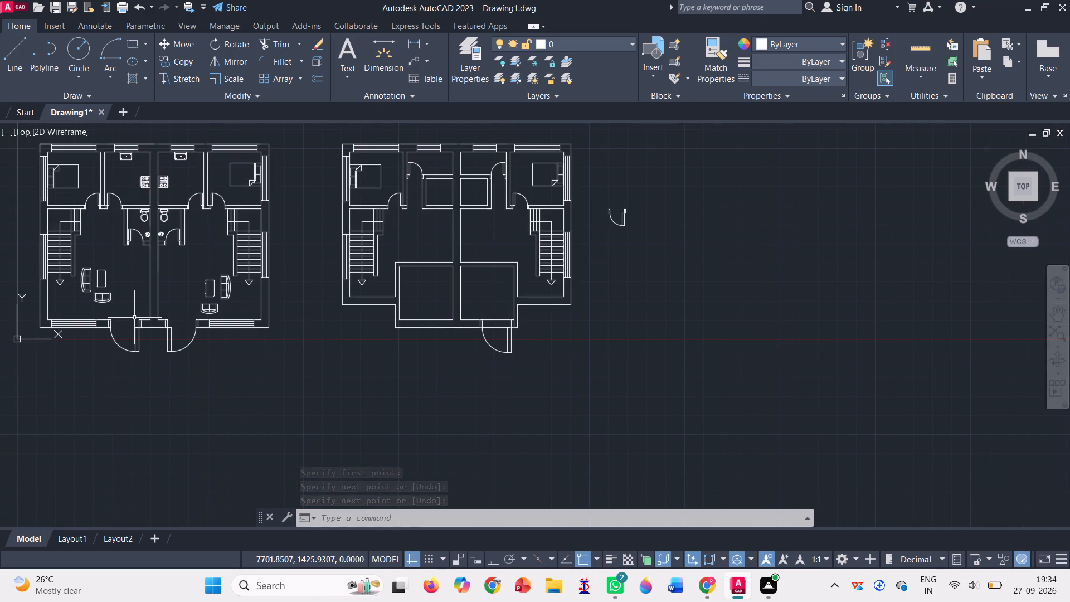
scroll(152, 321, up, 3)
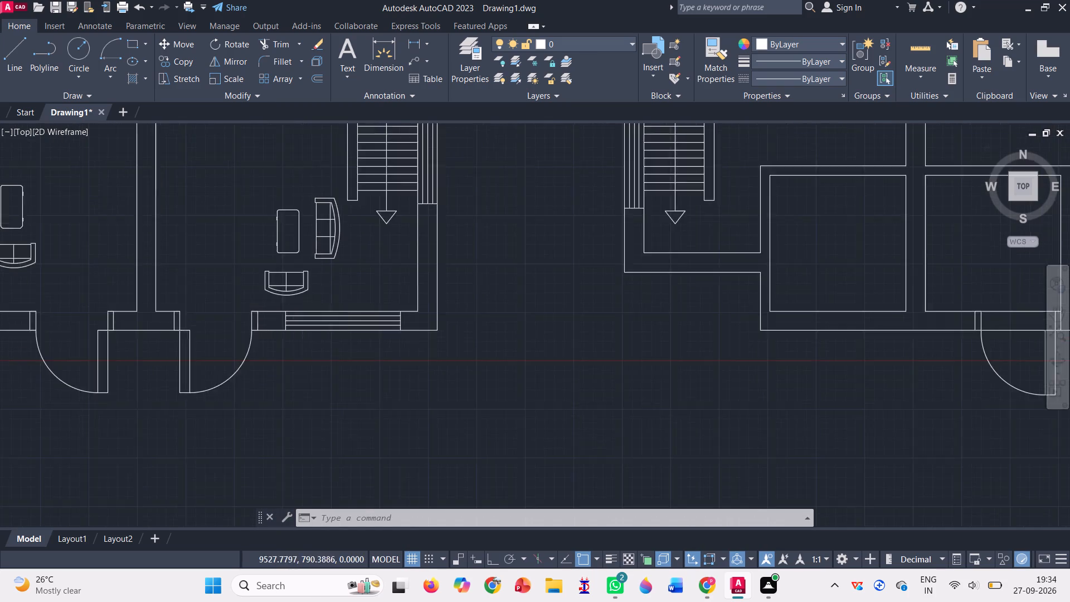
click(182, 62)
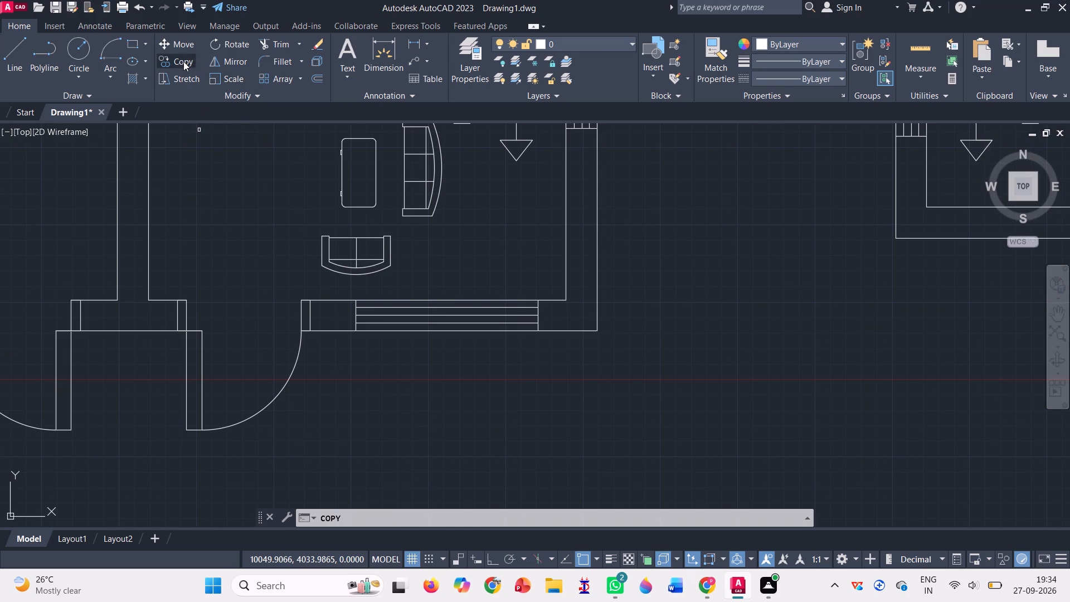
drag(172, 290, 262, 412)
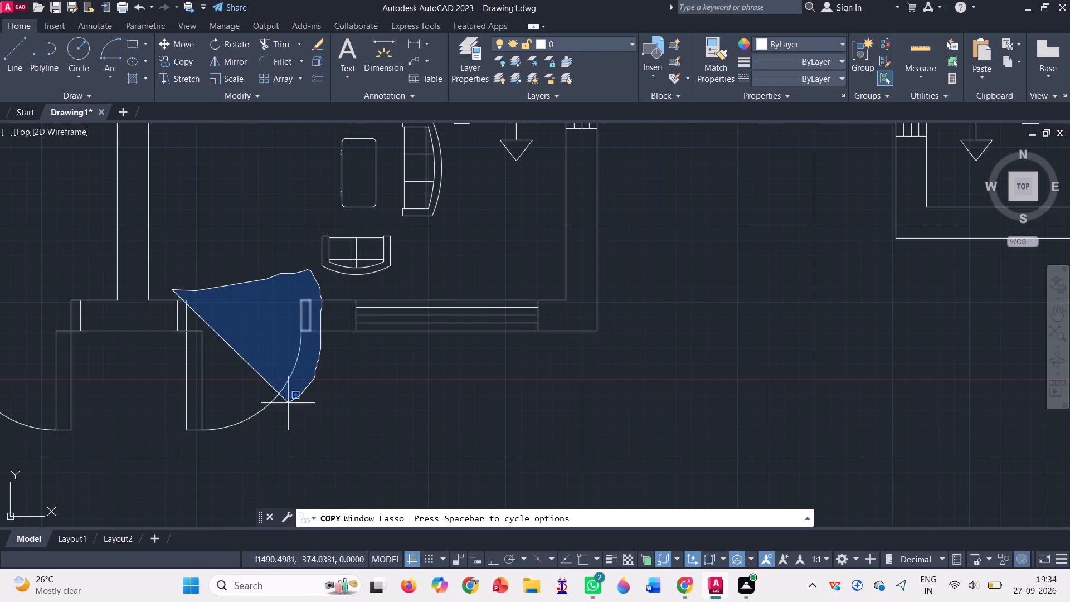
drag(262, 412, 158, 480)
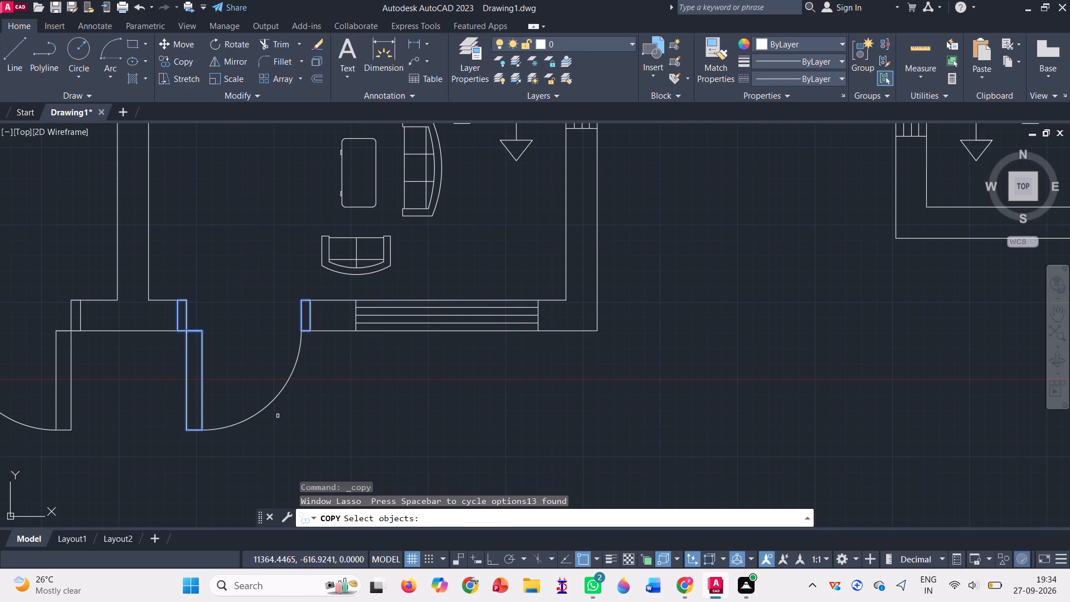
click(267, 405)
key(Return)
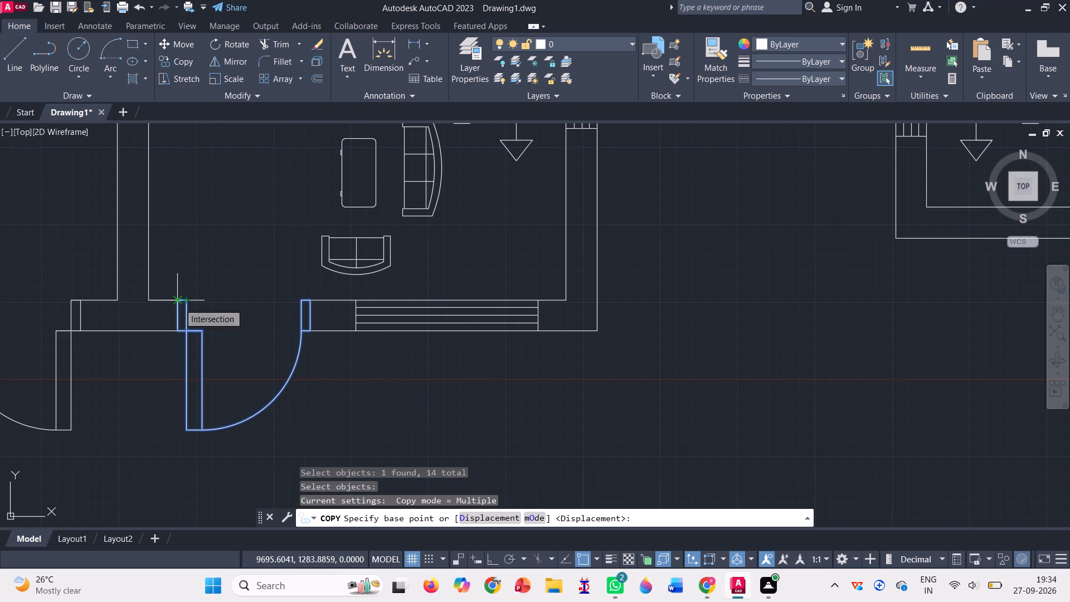
scroll(179, 303, up, 4)
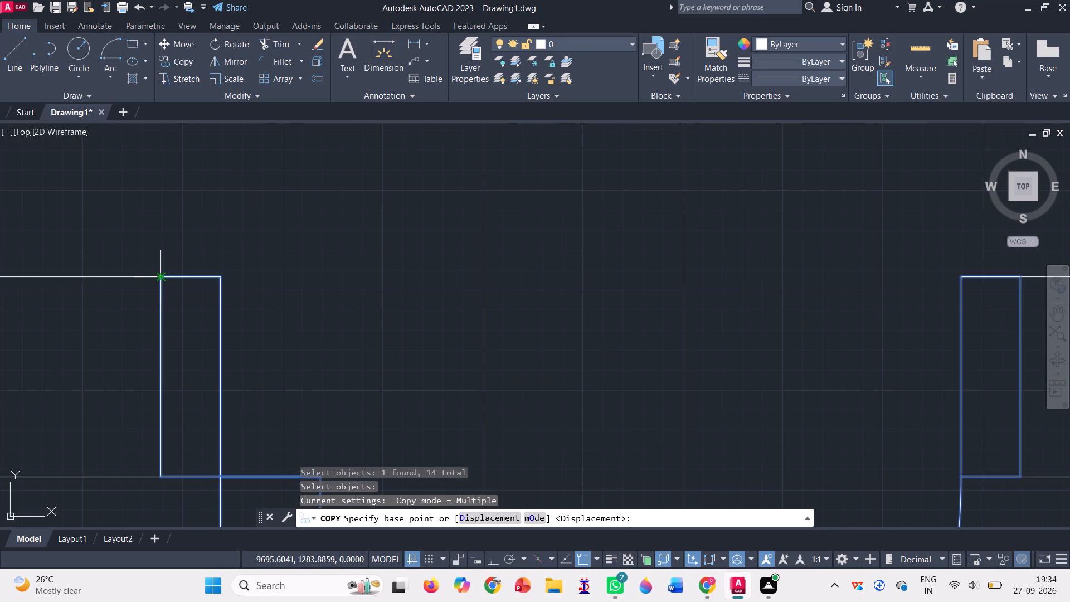
click(157, 276)
scroll(155, 282, down, 4)
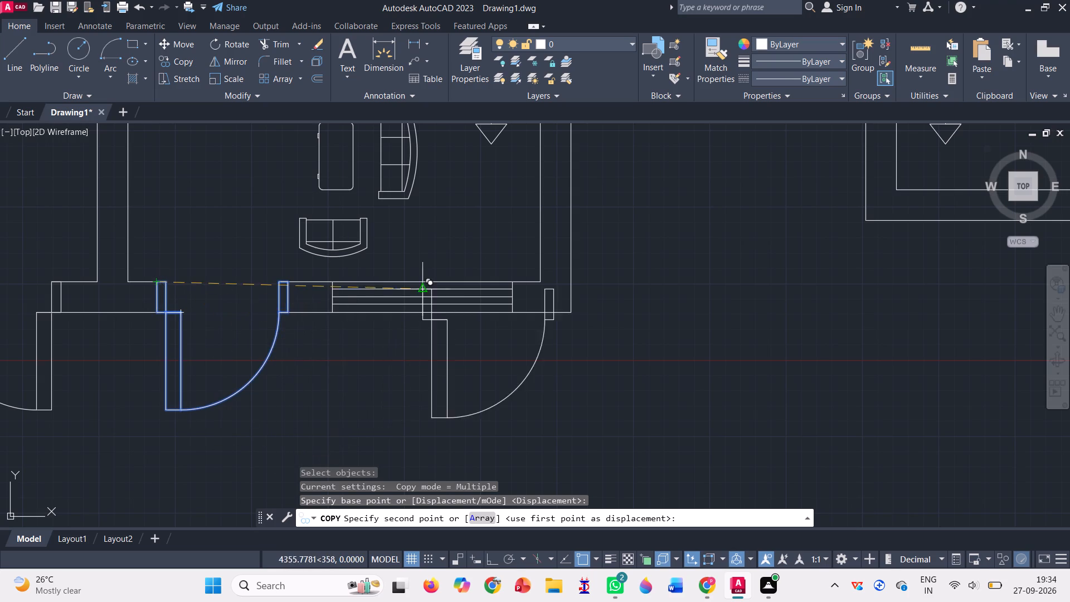
scroll(383, 297, down, 2)
scroll(682, 290, up, 3)
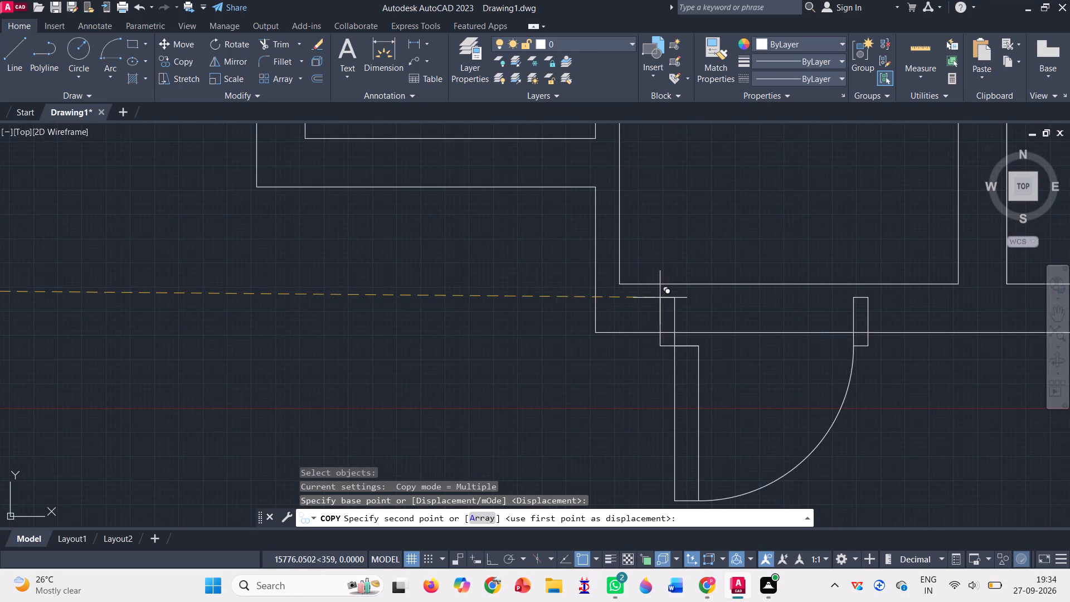
click(634, 283)
scroll(634, 283, down, 2)
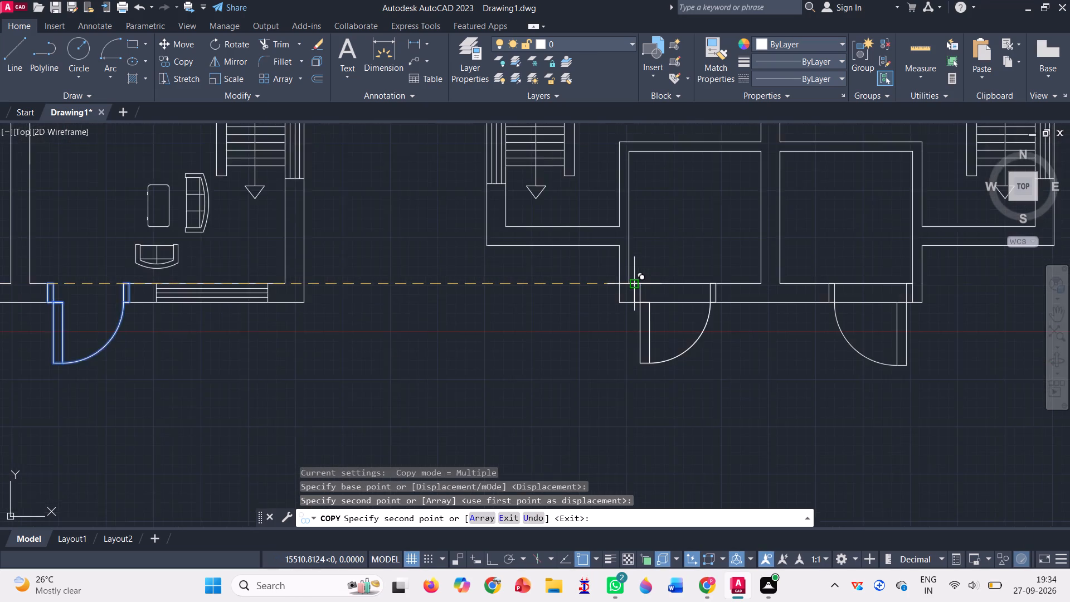
scroll(634, 283, down, 1)
key(Escape)
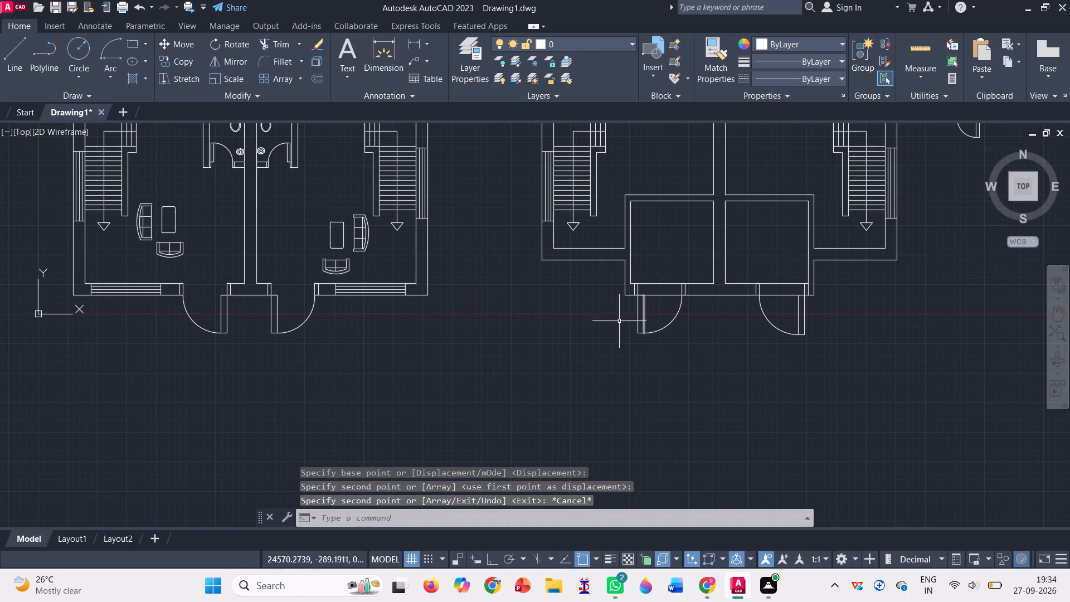
Trim the front wall's inner and outer lines between the jambs to open both front doorways in the copied plan.
scroll(551, 354, down, 1)
scroll(626, 304, up, 1)
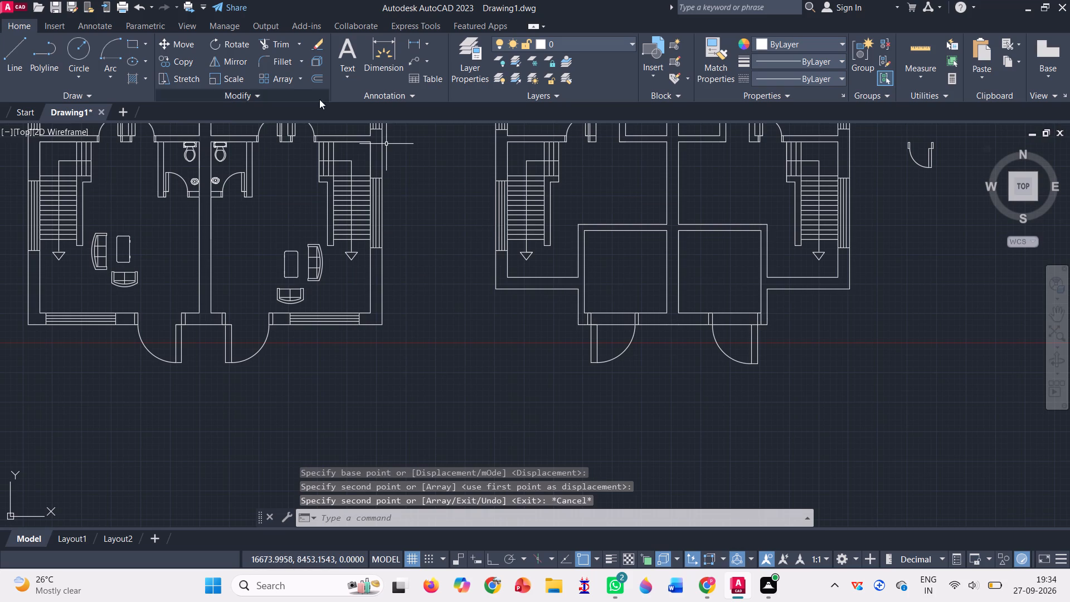
click(265, 48)
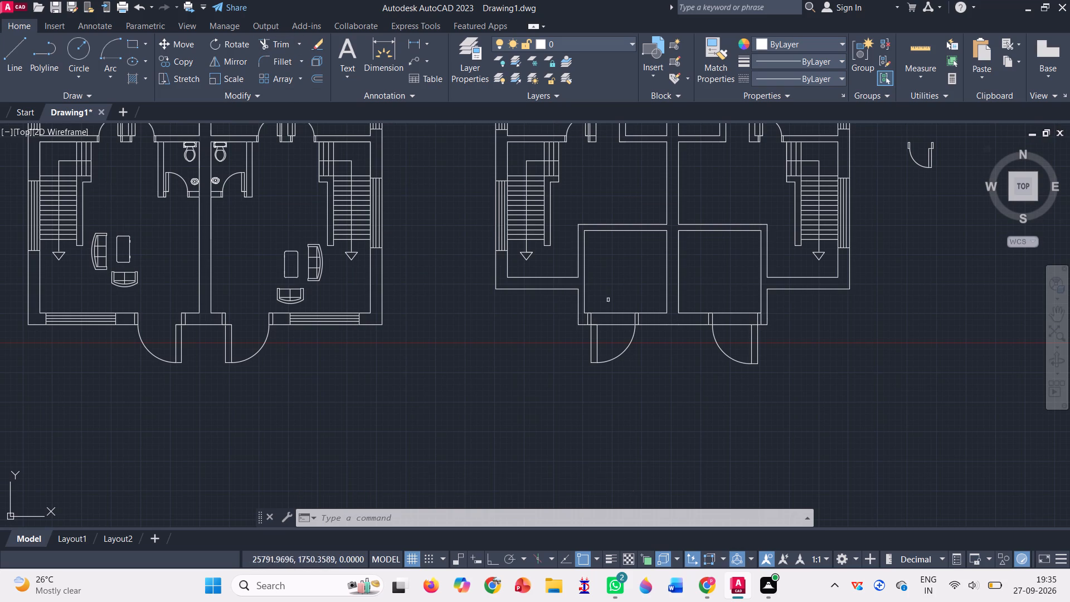
scroll(615, 326, up, 3)
drag(602, 343, 622, 224)
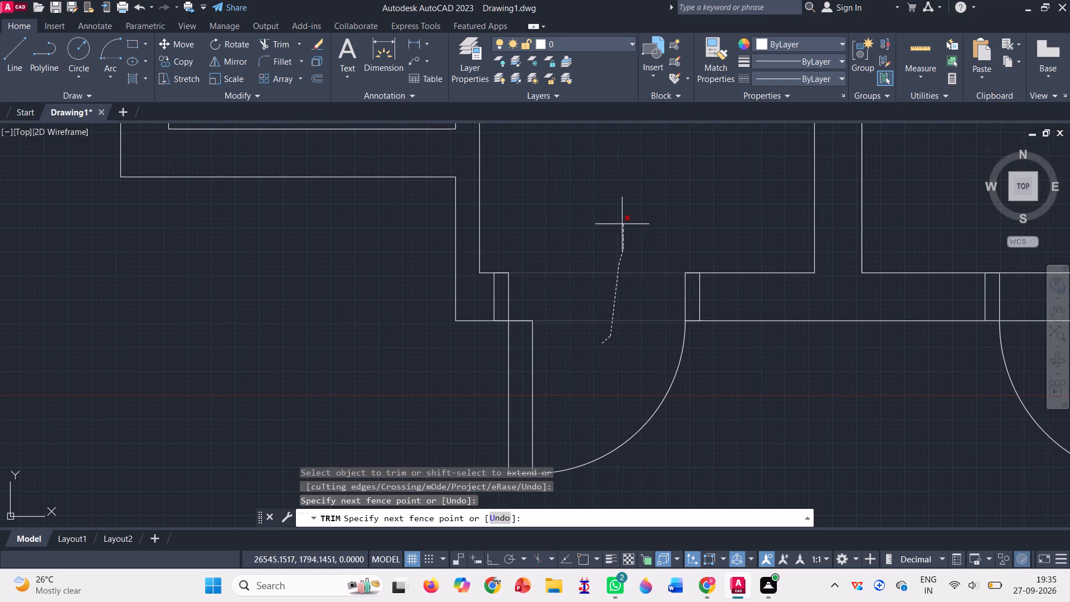
scroll(592, 259, down, 3)
scroll(721, 284, up, 2)
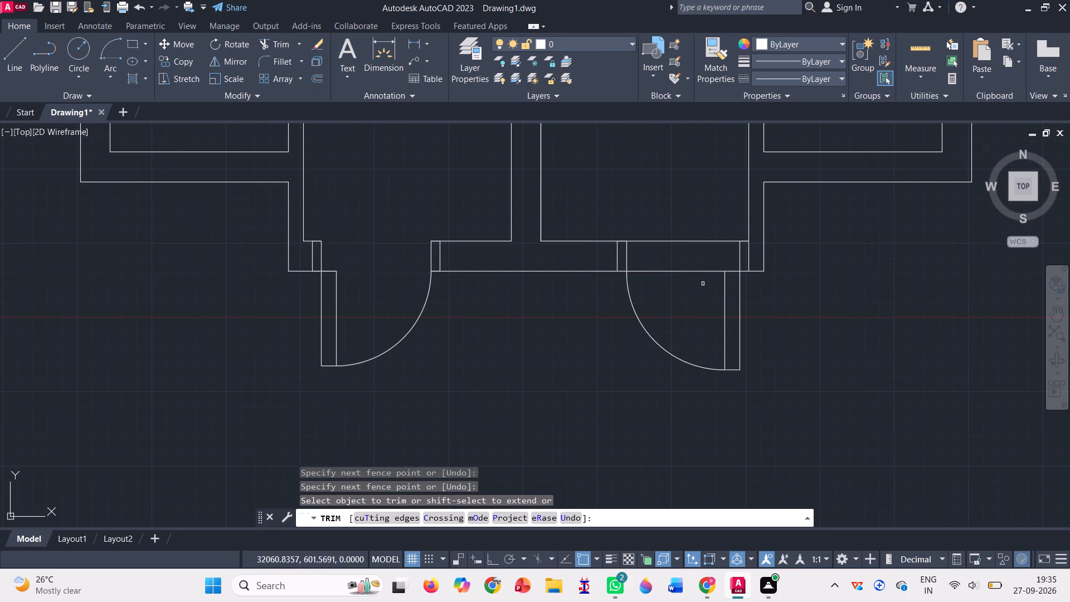
drag(699, 286, 703, 182)
scroll(692, 256, down, 1)
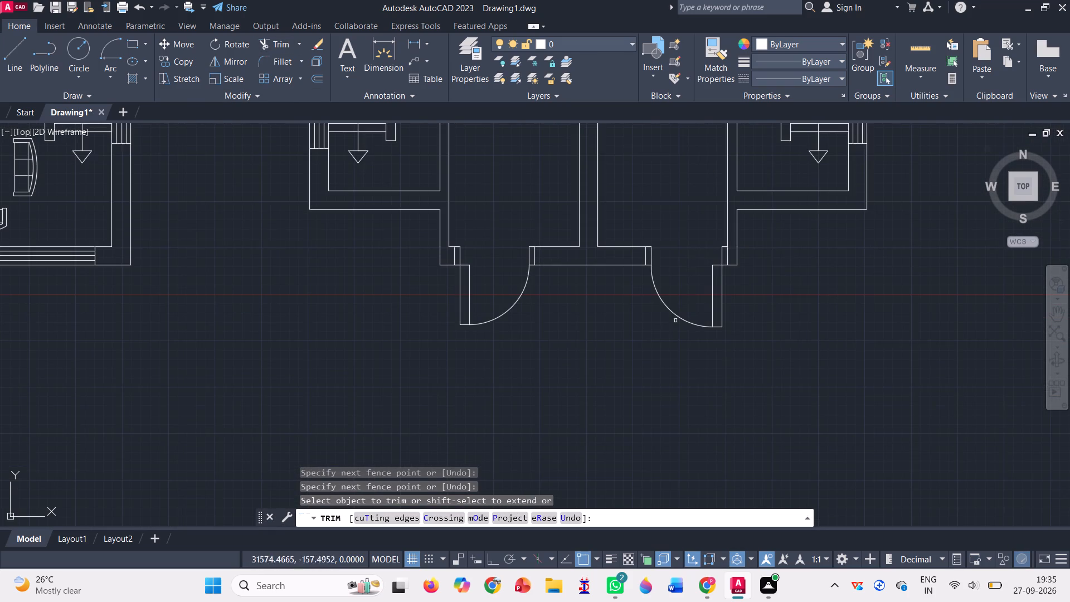
Remove all pieces of the spare loose door beside the copied plan with Trim.
scroll(663, 338, down, 3)
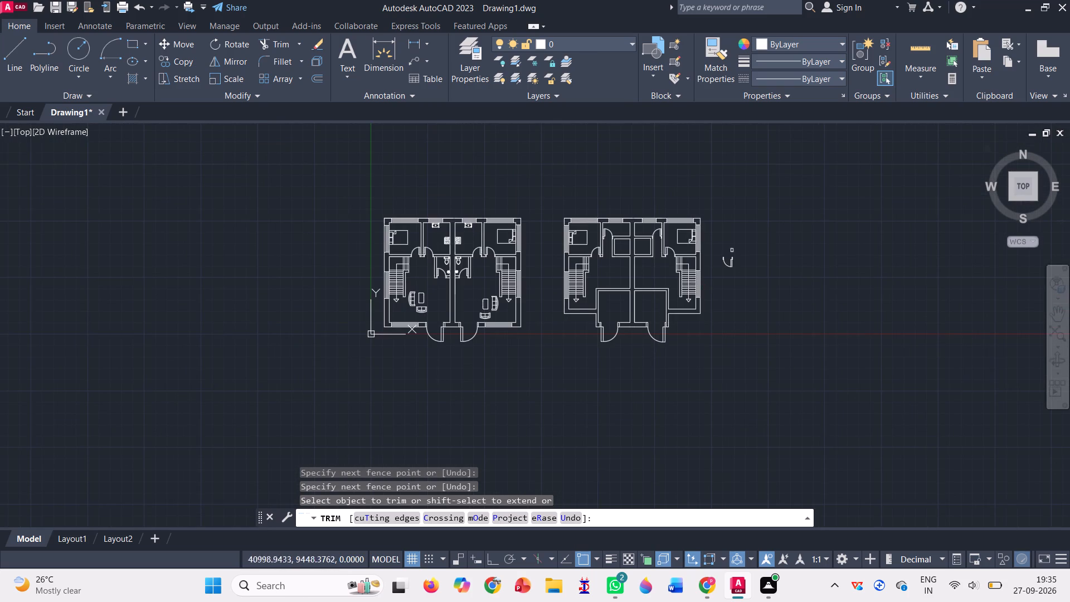
scroll(724, 259, up, 5)
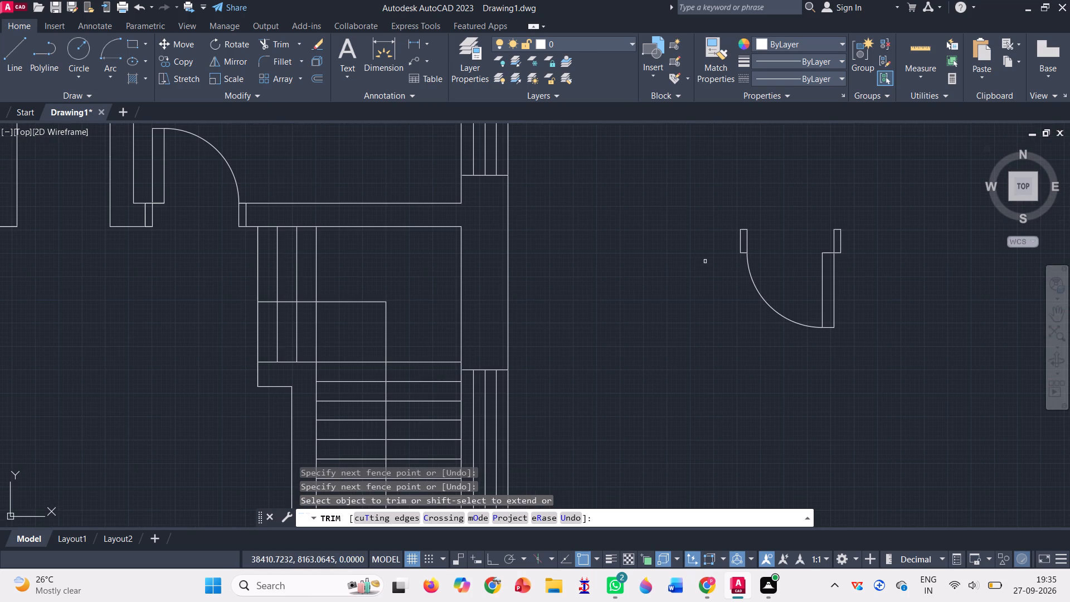
drag(709, 254, 843, 254)
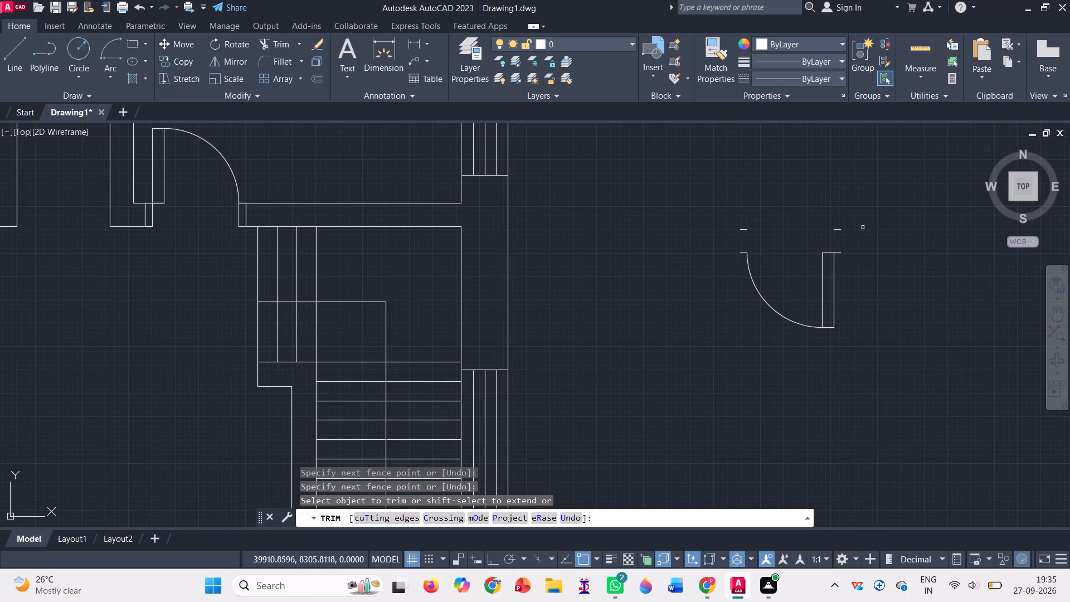
drag(832, 211, 763, 337)
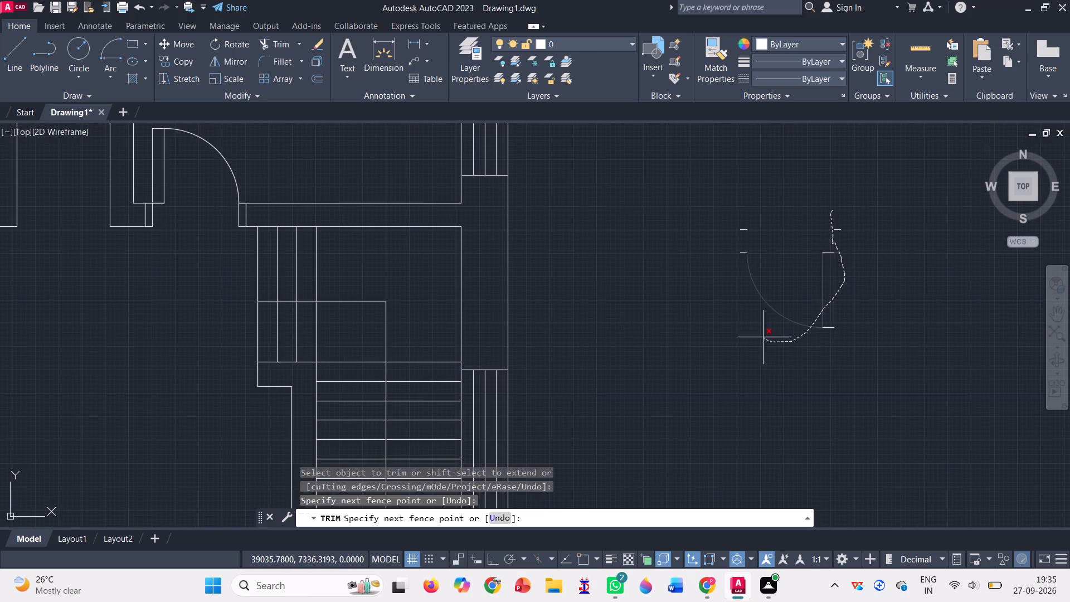
drag(763, 337, 843, 251)
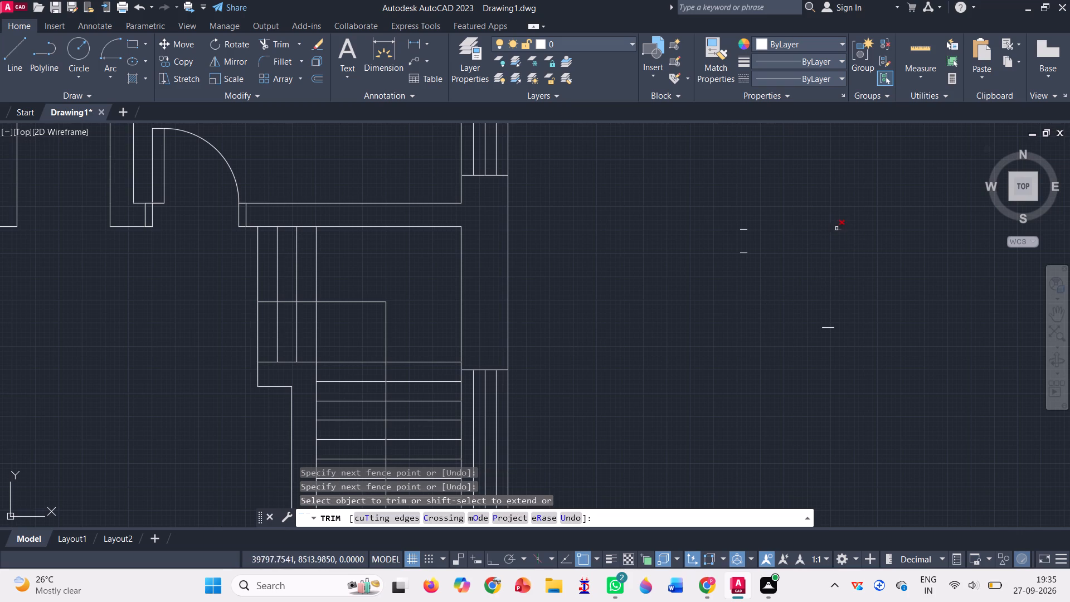
click(839, 232)
click(841, 223)
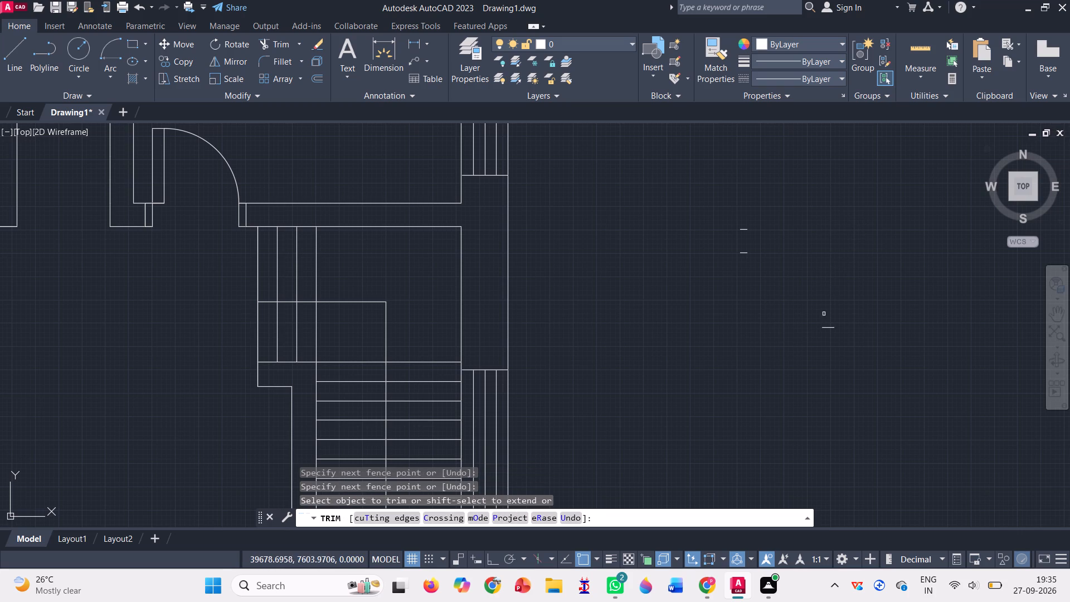
drag(822, 315, 842, 346)
scroll(743, 246, up, 4)
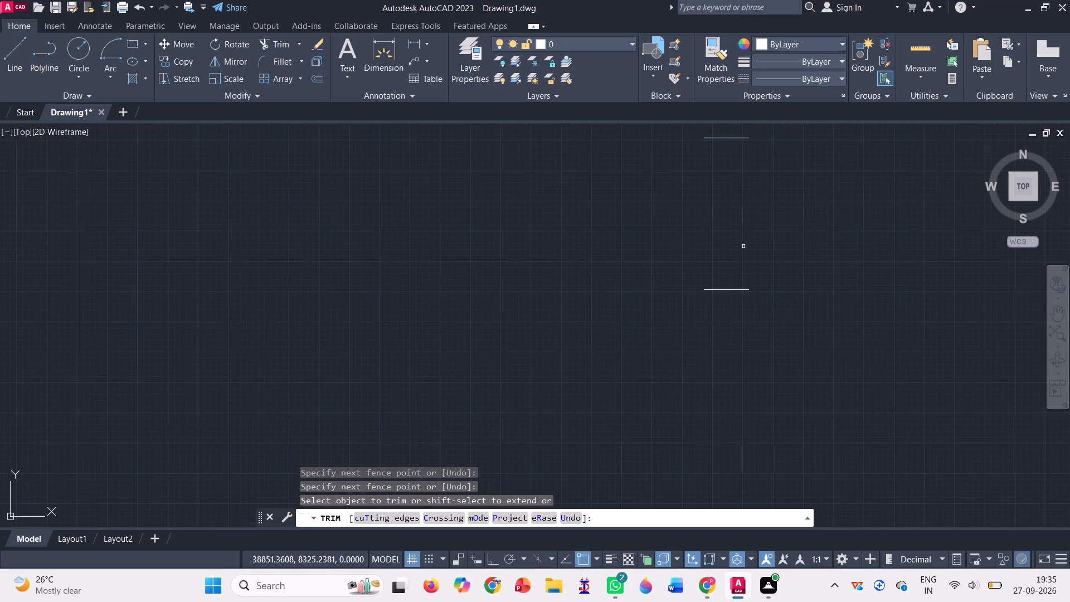
drag(722, 256, 722, 309)
drag(722, 311, 720, 326)
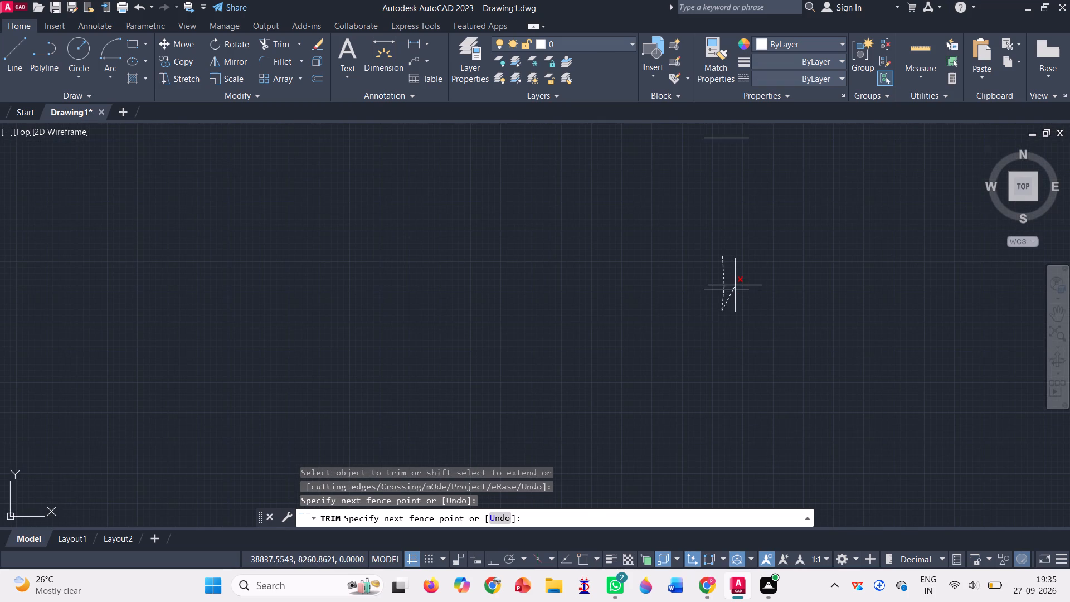
click(737, 292)
scroll(747, 246, down, 1)
scroll(735, 179, up, 2)
drag(732, 169, 728, 209)
scroll(729, 209, down, 4)
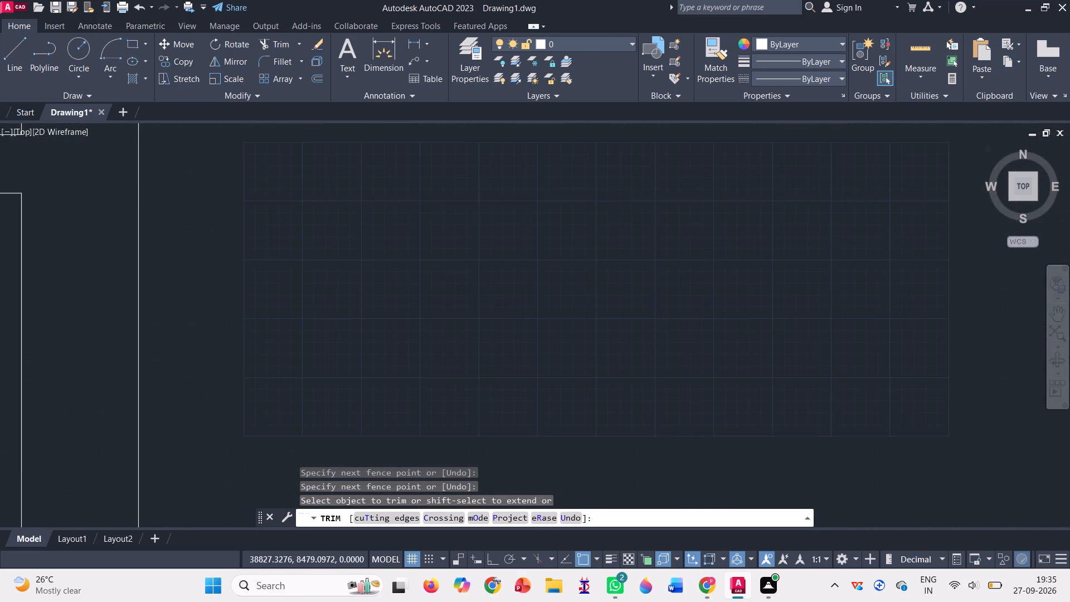
Draw two short horizontal lines across the left small inner room's outer side wall, connected by a diagonal, to mark a door opening.
scroll(732, 211, down, 7)
scroll(727, 213, up, 2)
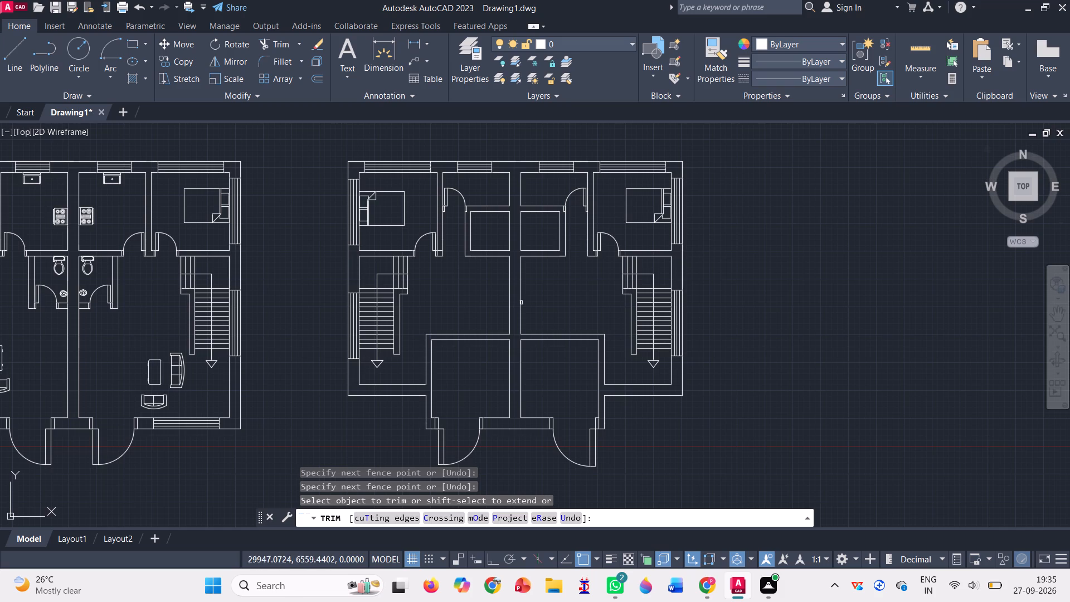
click(19, 61)
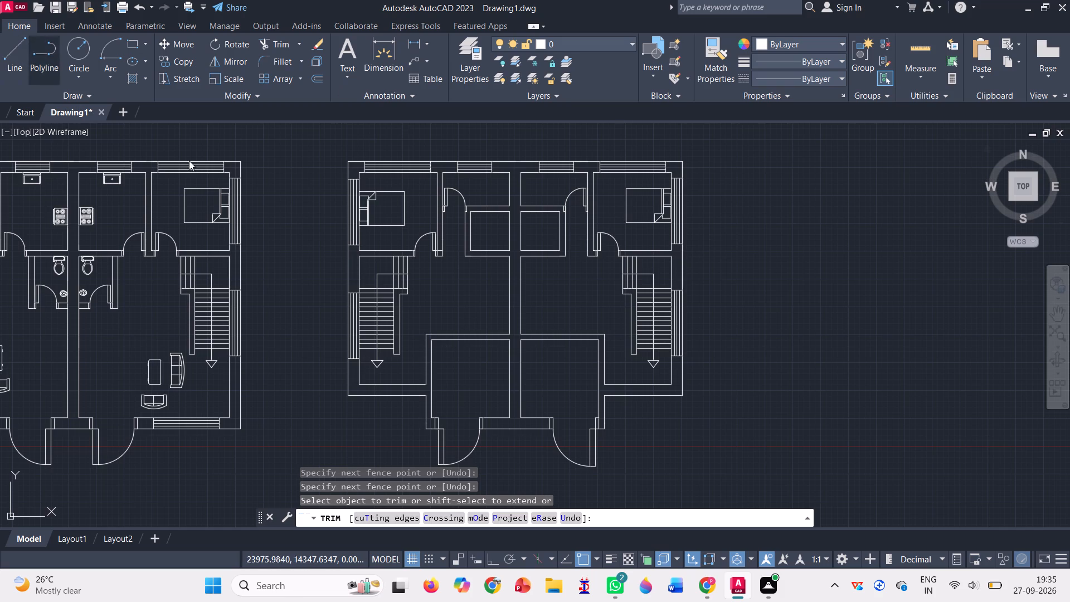
scroll(464, 202, up, 2)
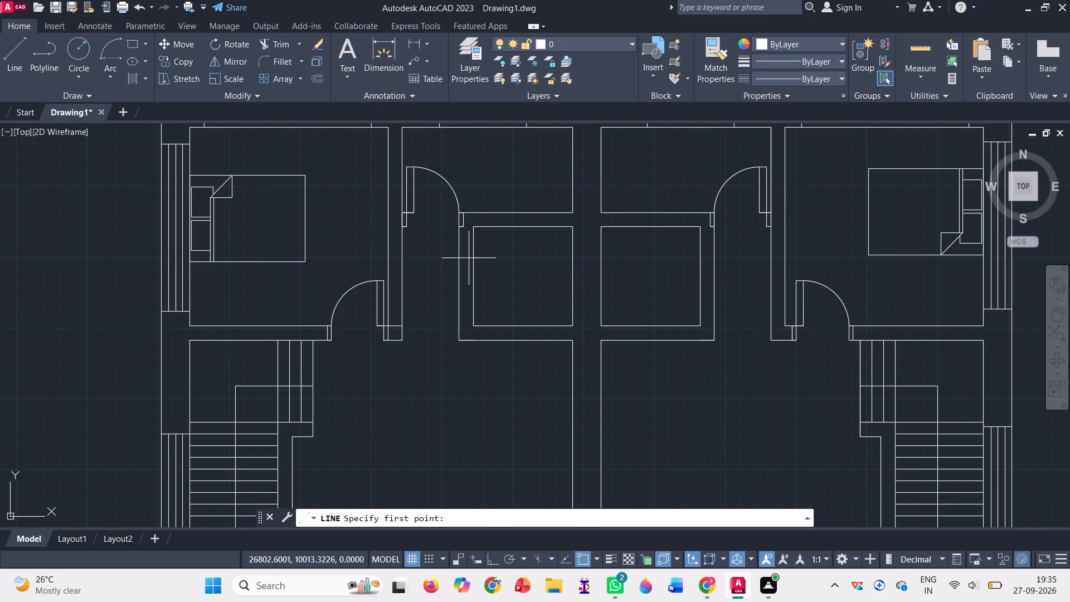
click(459, 255)
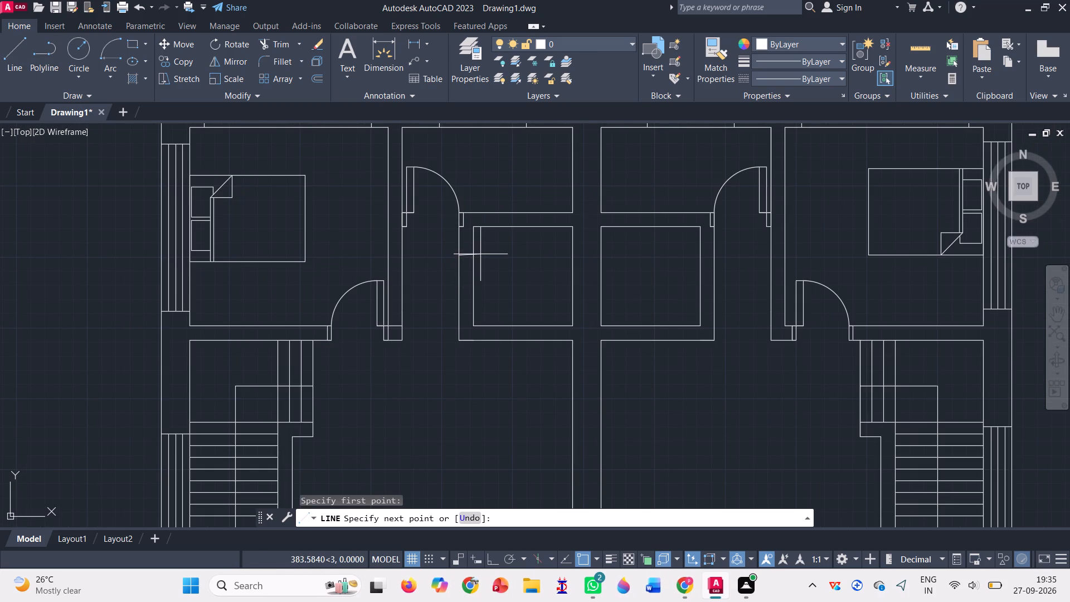
click(475, 259)
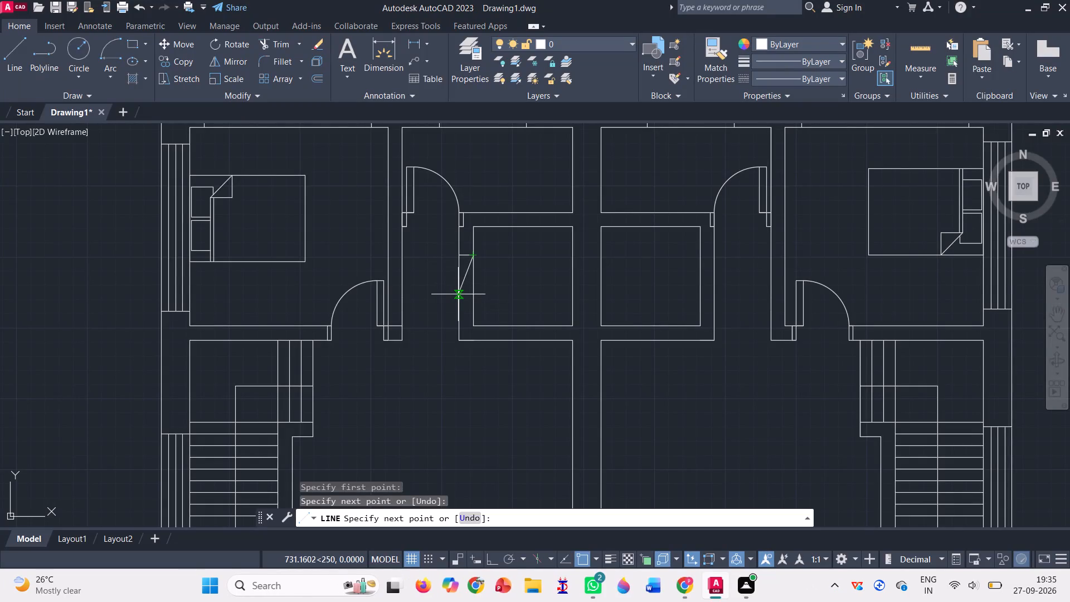
click(459, 294)
click(475, 292)
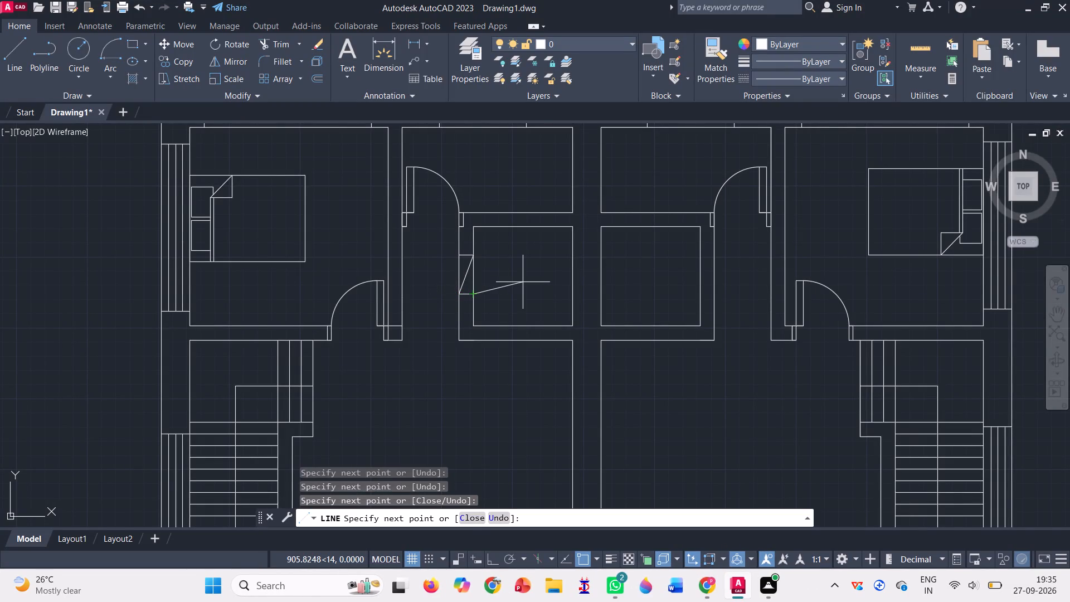
key(Return)
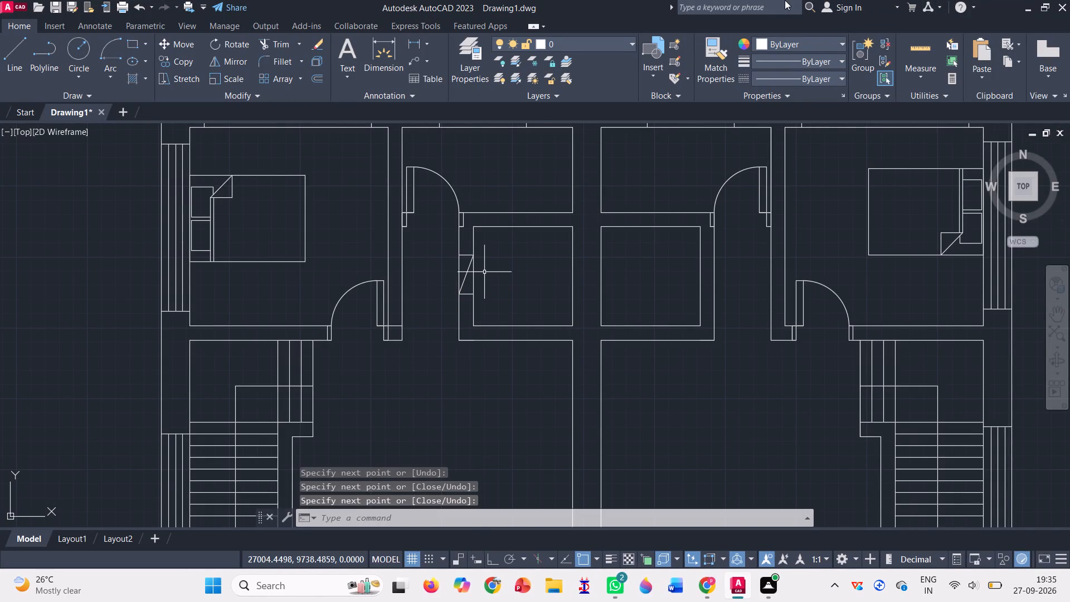
Remove the diagonal line between the two opening marks in the left small room's wall with Trim.
click(271, 43)
scroll(494, 333, up, 1)
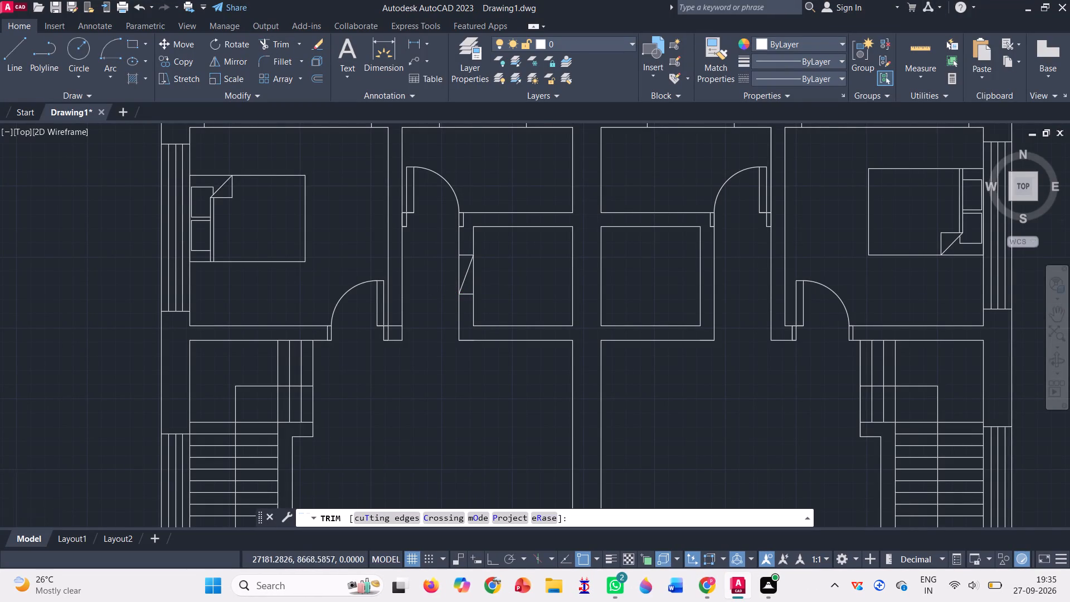
scroll(494, 333, up, 1)
click(406, 207)
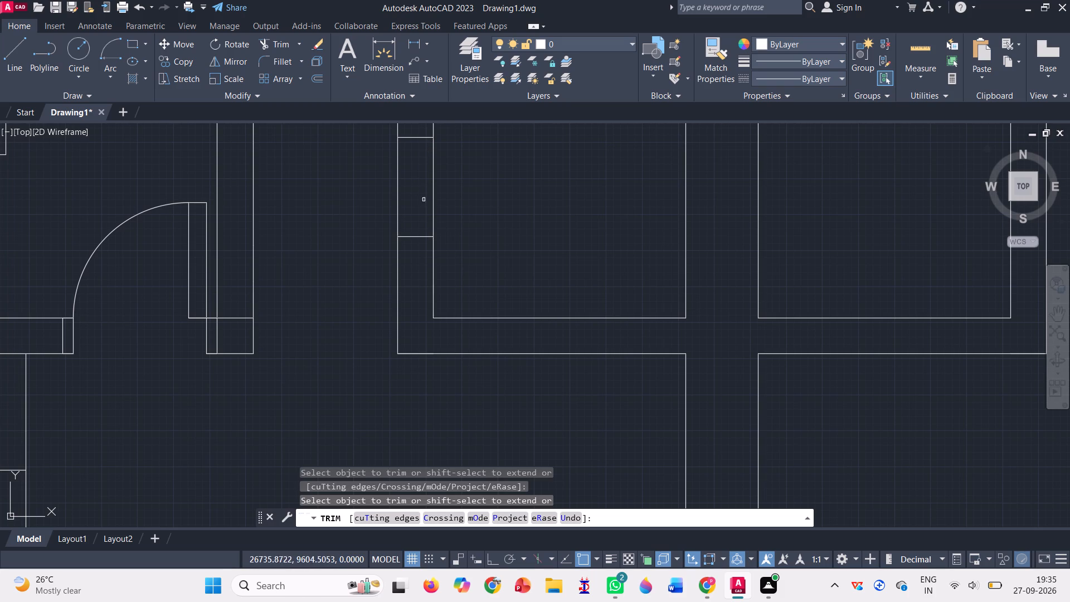
key(Return)
With Ortho on, copy the two opening marks horizontally from the left small room's side wall onto the right small room's outer side wall.
scroll(549, 272, down, 2)
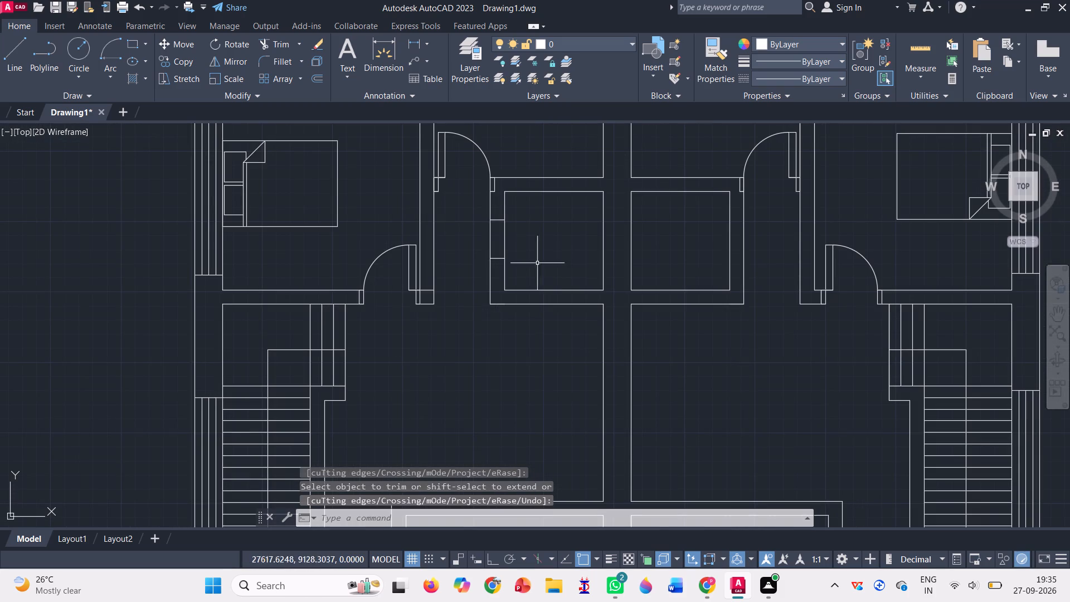
click(186, 57)
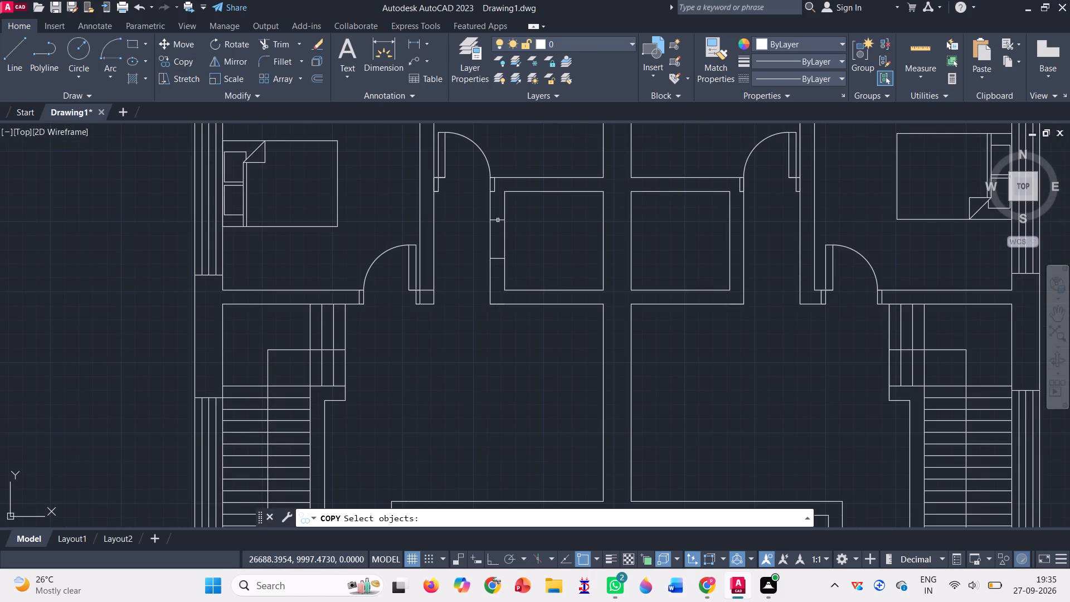
click(498, 220)
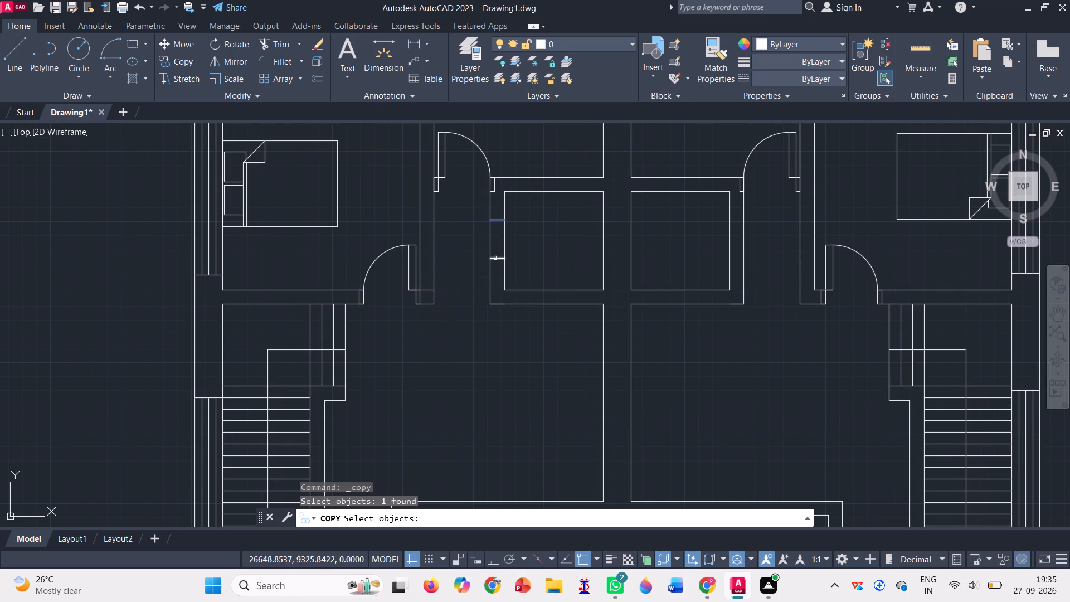
click(495, 258)
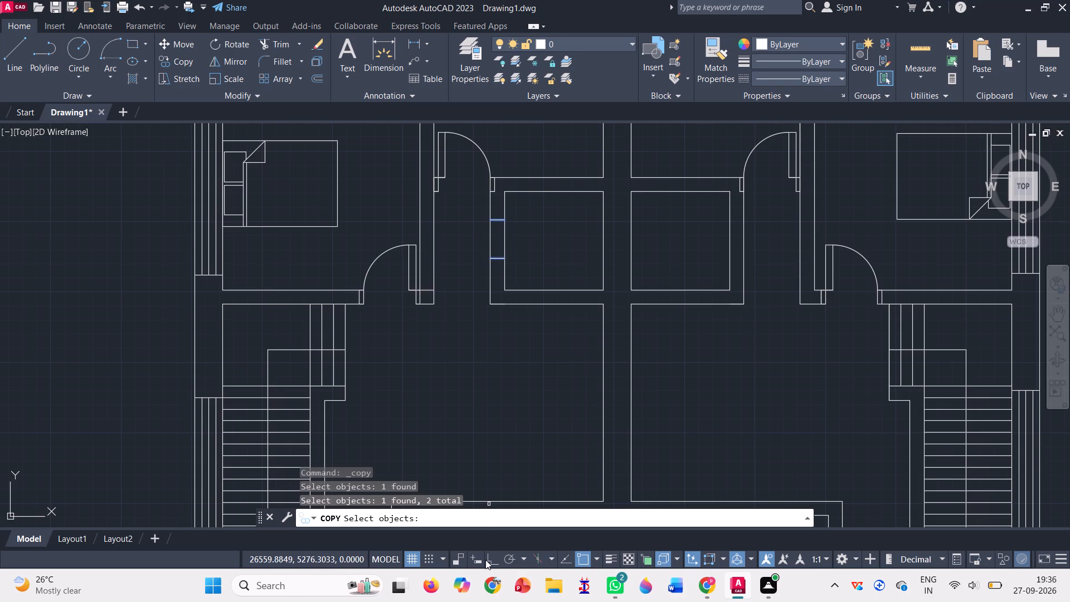
click(485, 560)
key(Return)
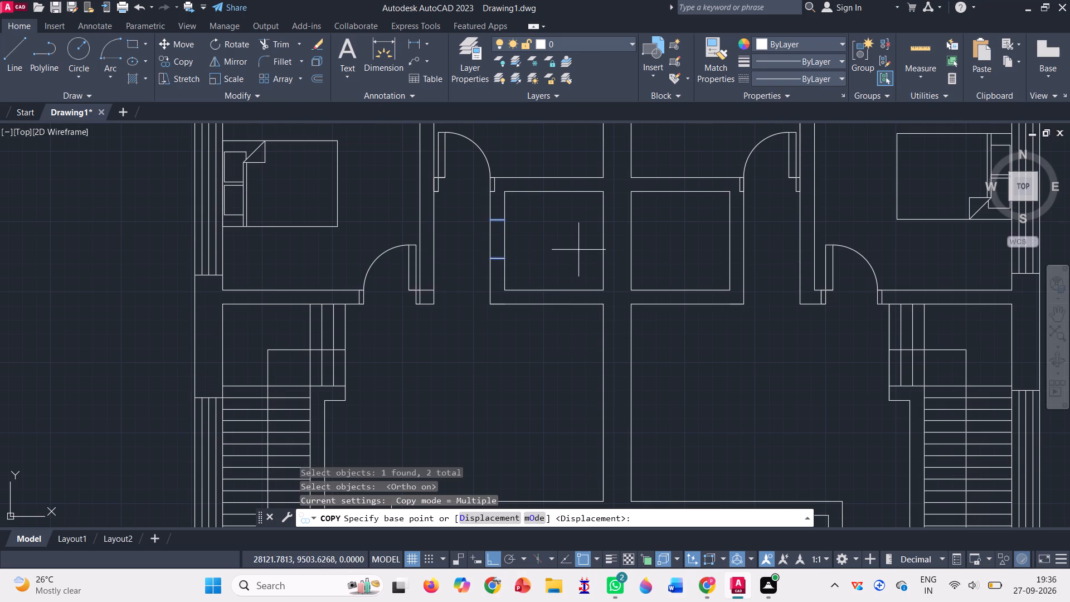
click(507, 217)
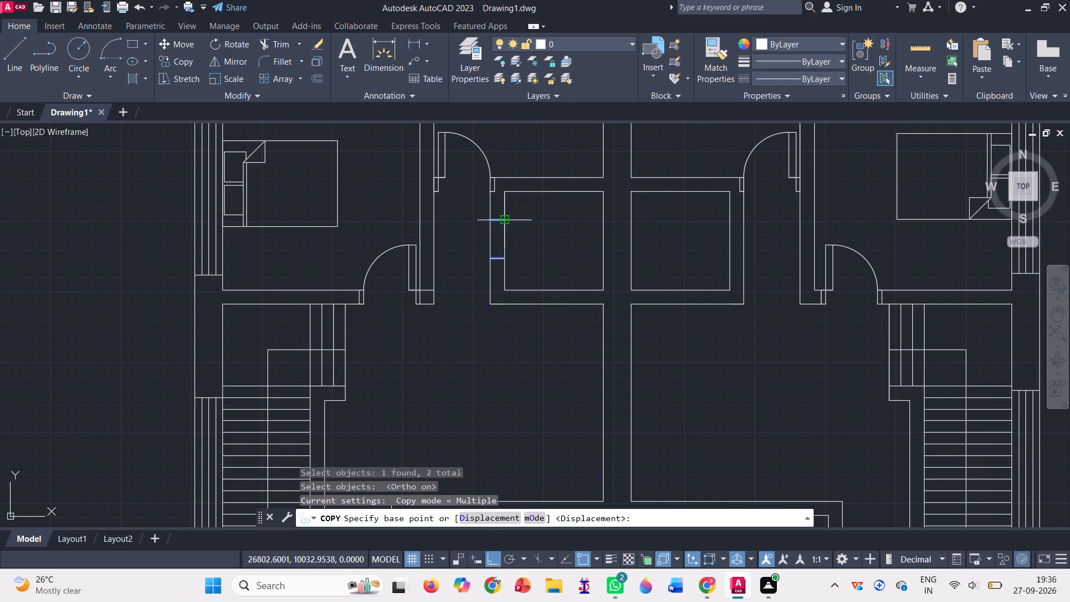
click(742, 220)
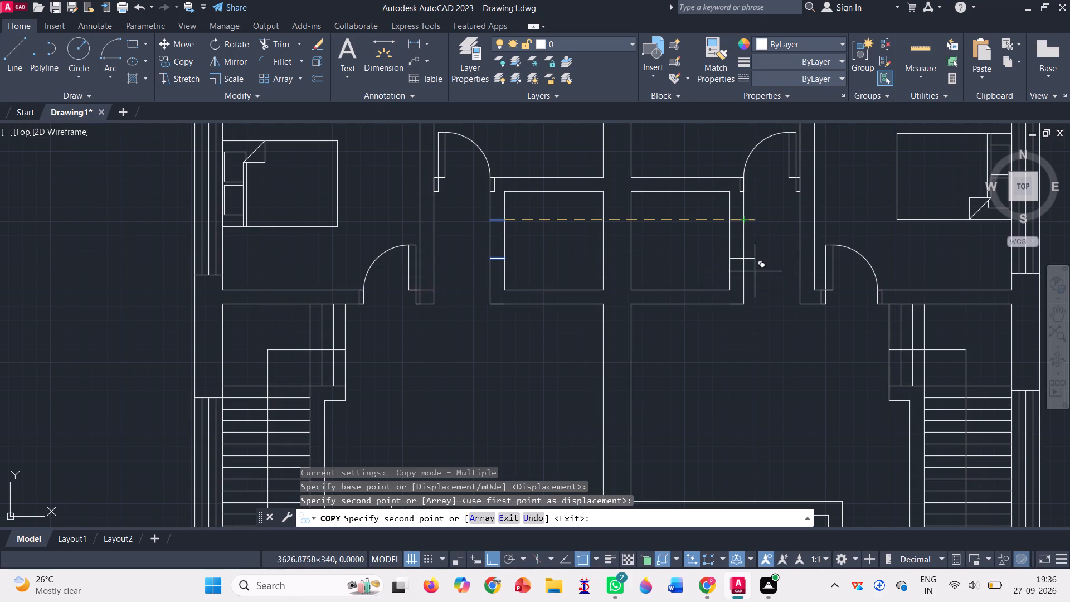
key(Return)
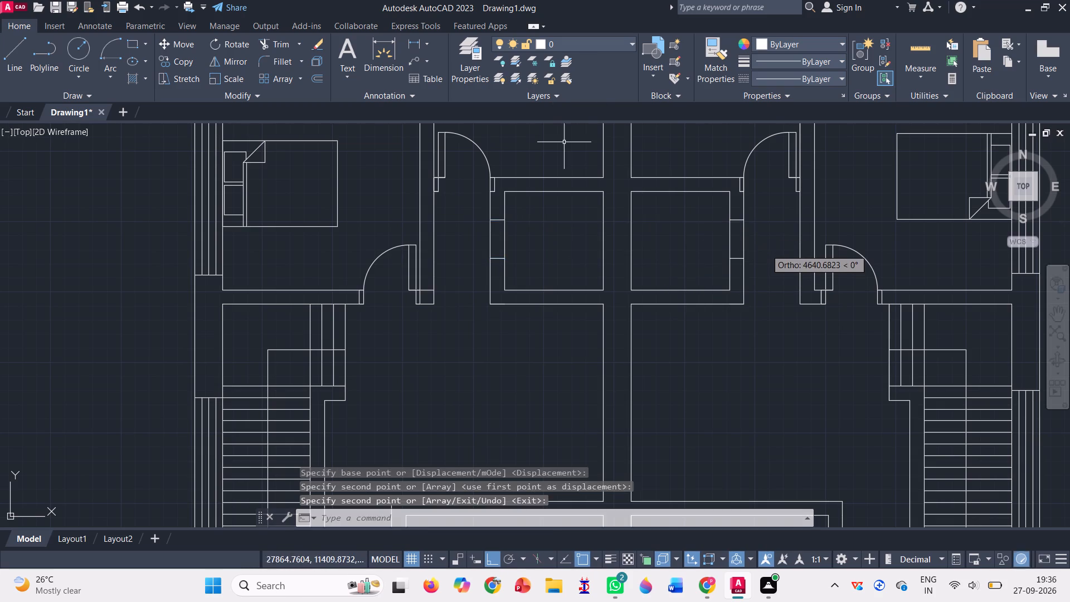
Trim both wall lines between the marks to open doorways in the side walls of both small inner rooms.
click(289, 37)
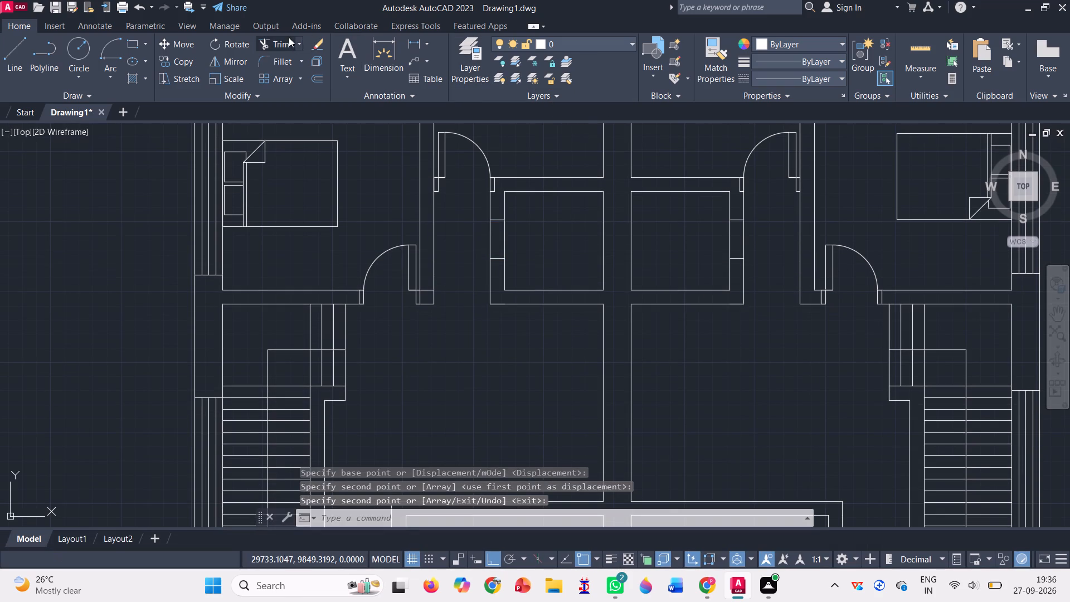
drag(707, 231, 710, 227)
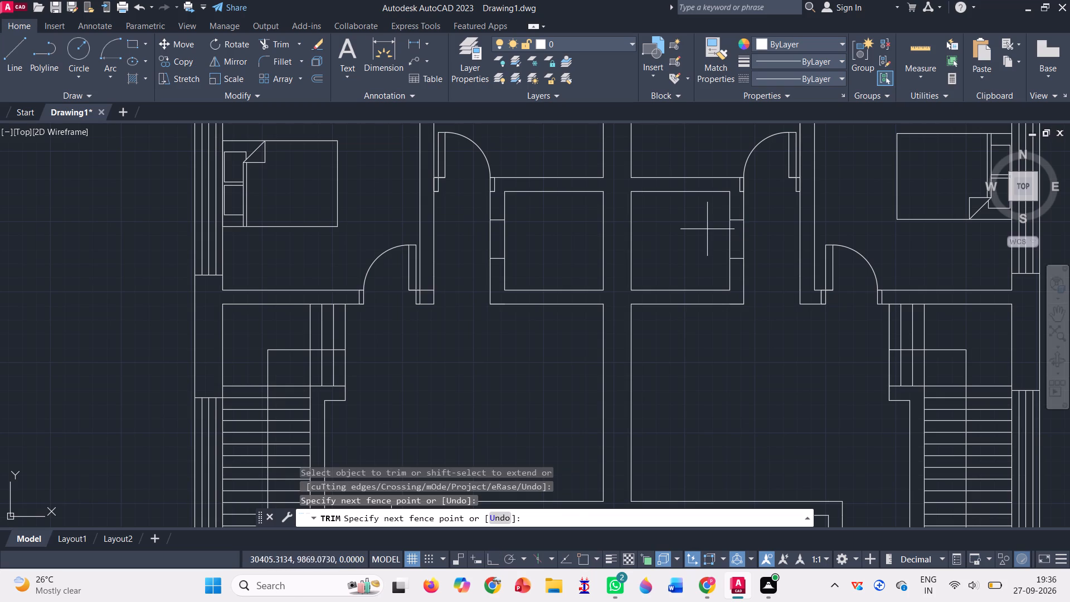
drag(710, 227, 760, 237)
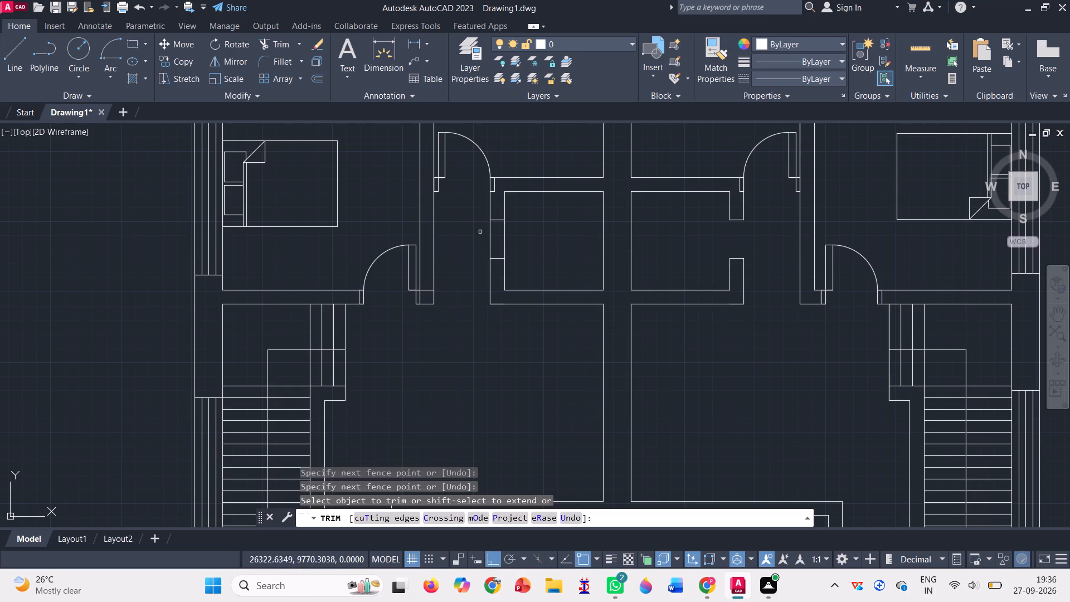
drag(480, 232, 521, 236)
scroll(522, 236, down, 2)
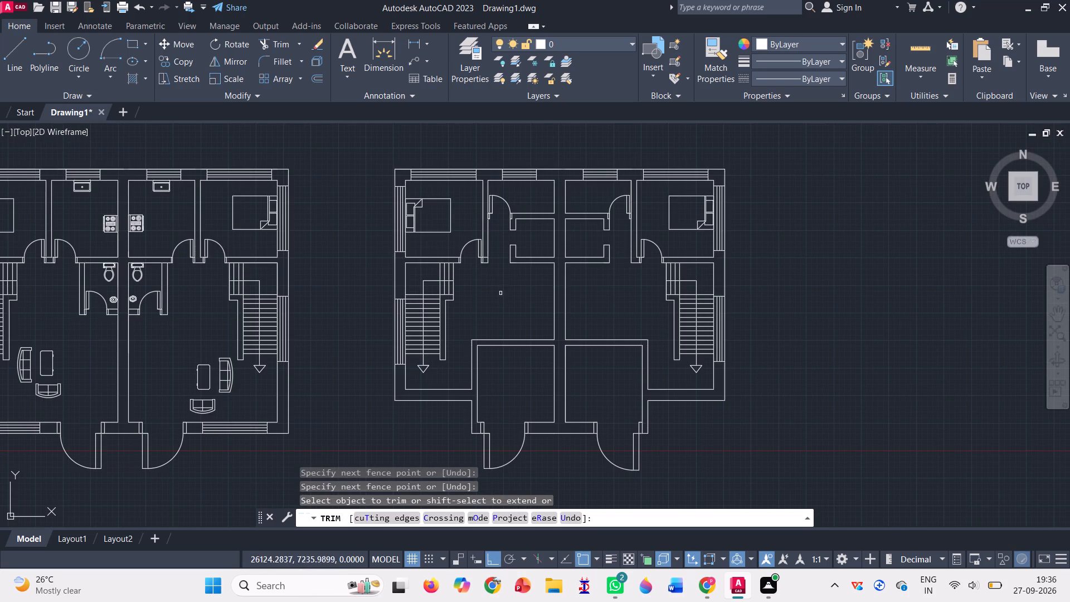
key(Escape)
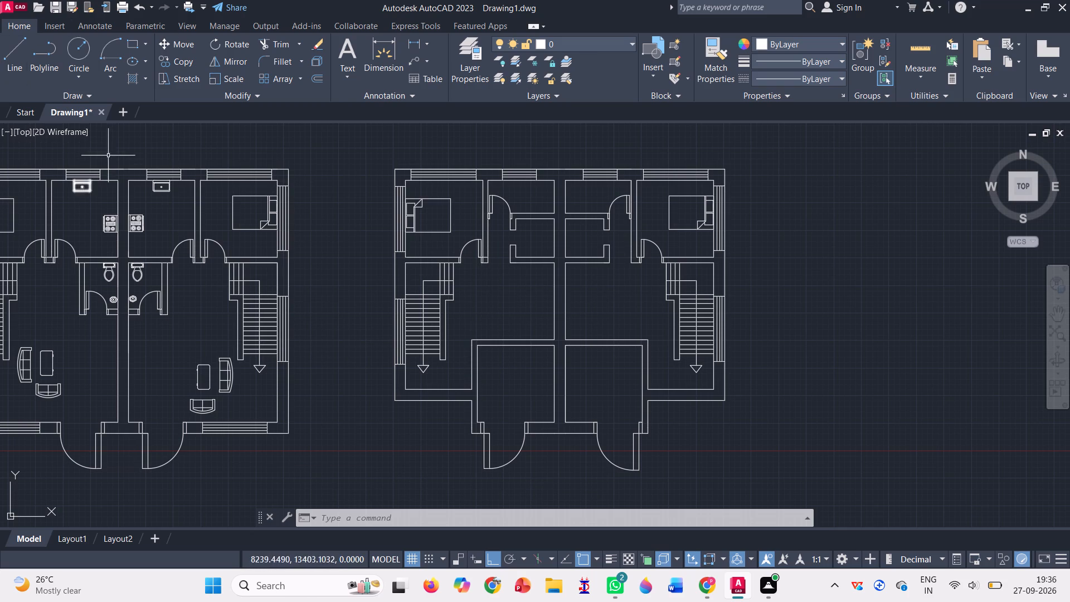
Copy the complete door with both jambs above the left small room horizontally about 12000 units to the empty area right of the plan.
click(179, 66)
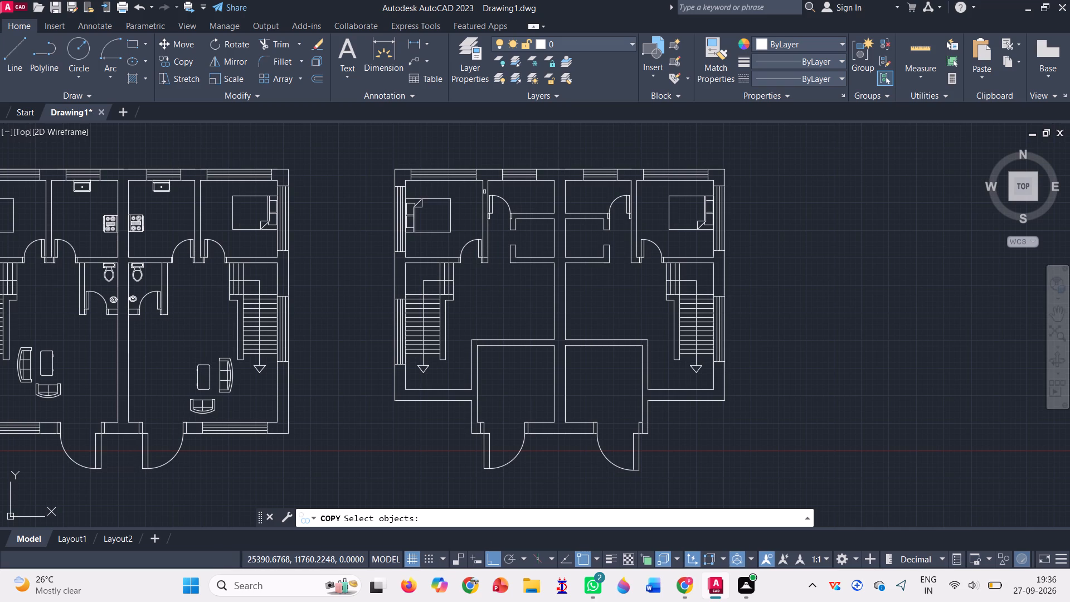
scroll(504, 207, up, 4)
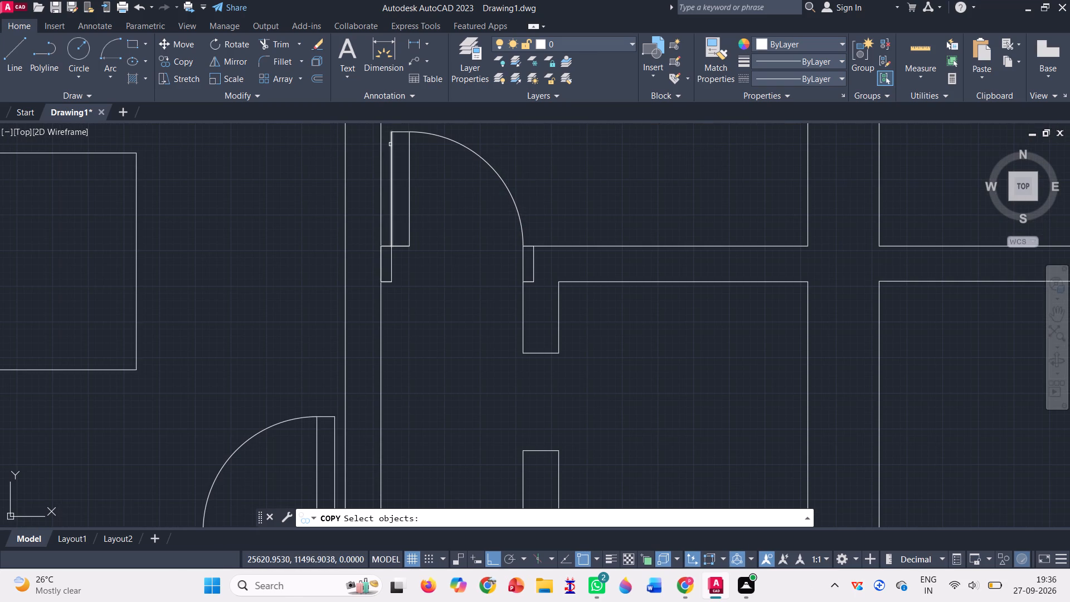
click(392, 149)
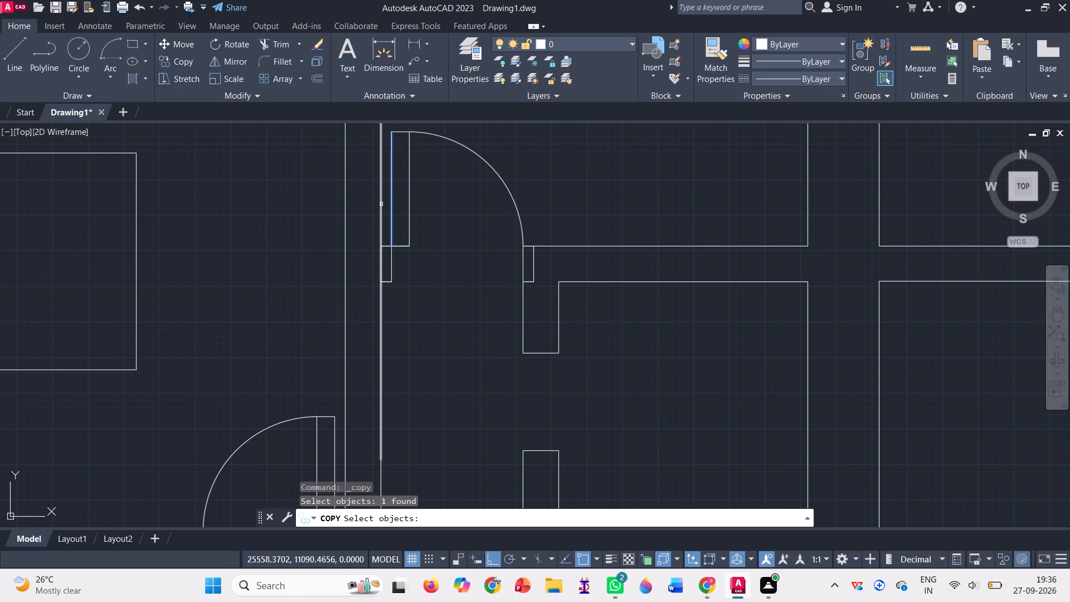
scroll(374, 268, up, 3)
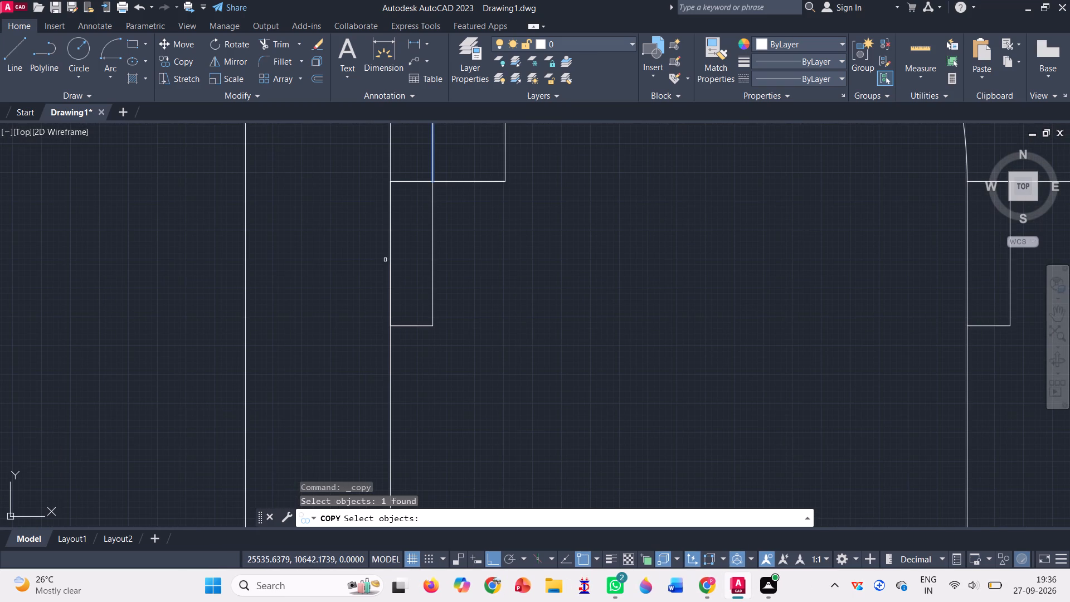
click(388, 258)
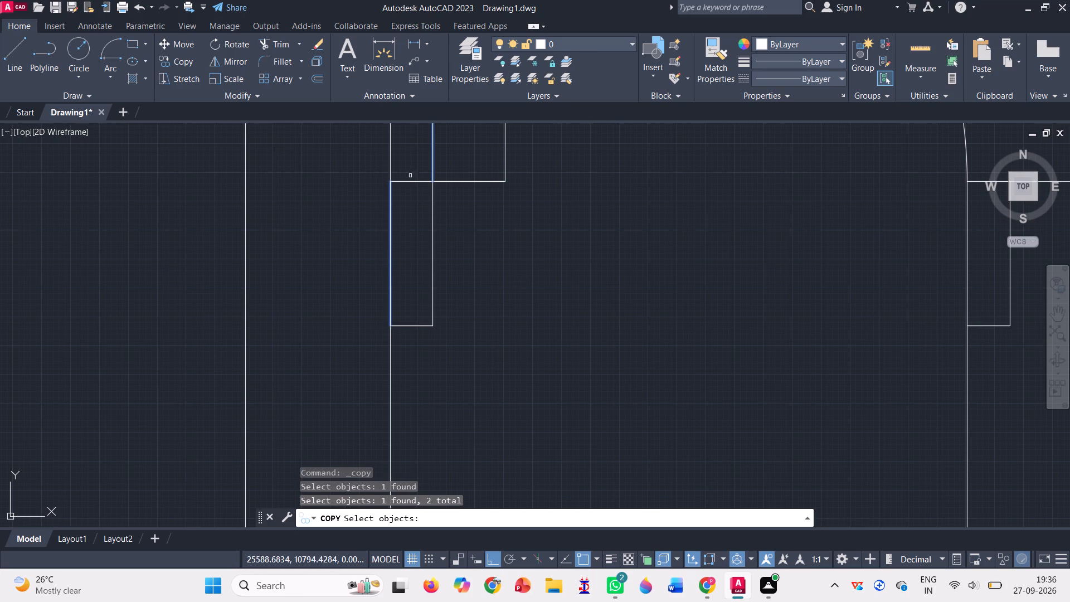
click(409, 182)
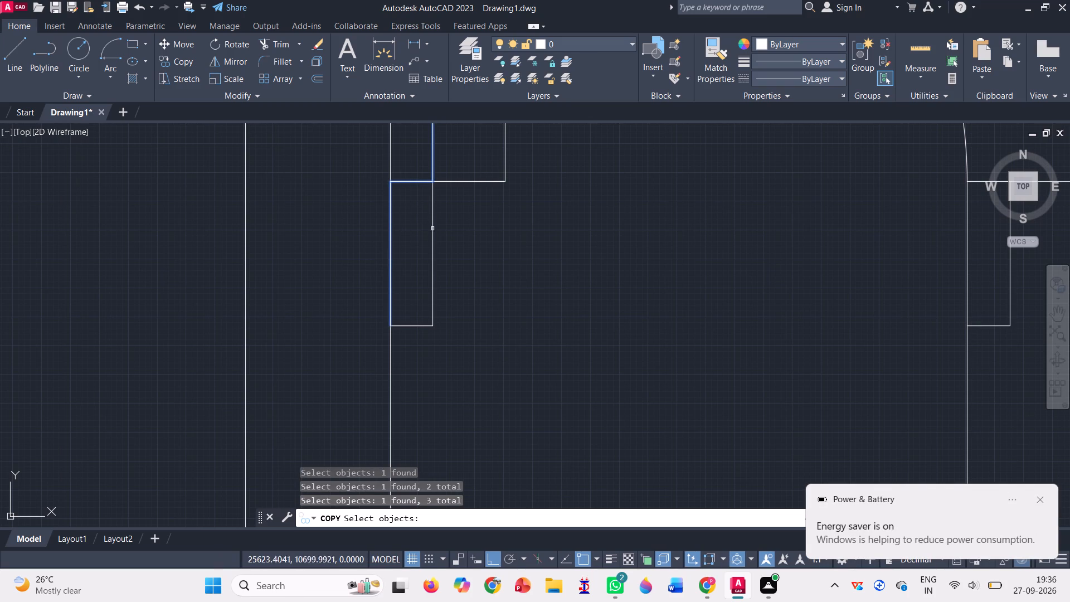
click(435, 234)
click(427, 257)
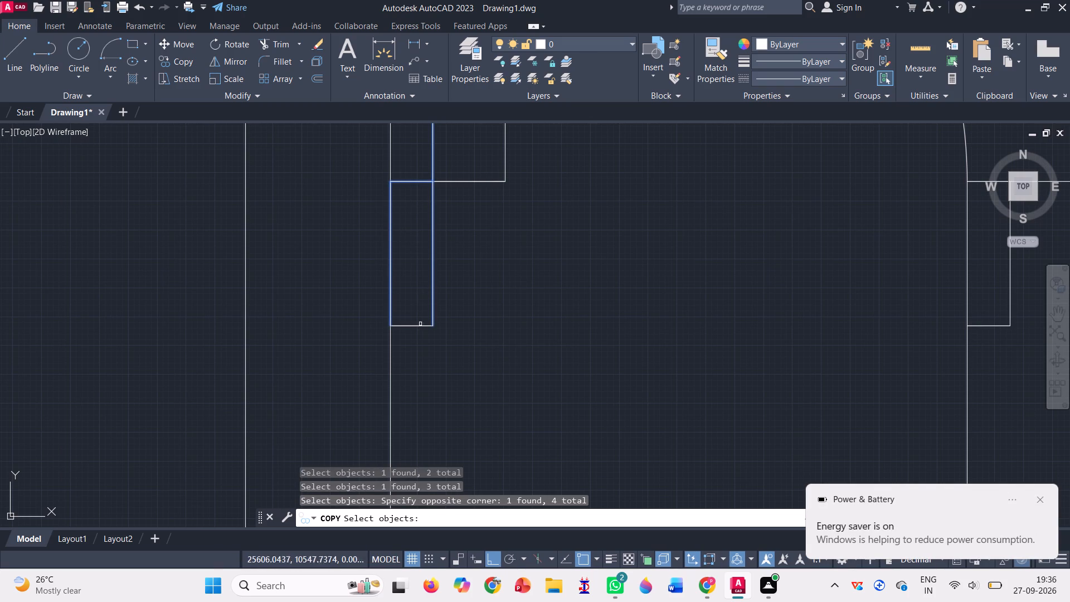
click(417, 328)
scroll(432, 294, down, 4)
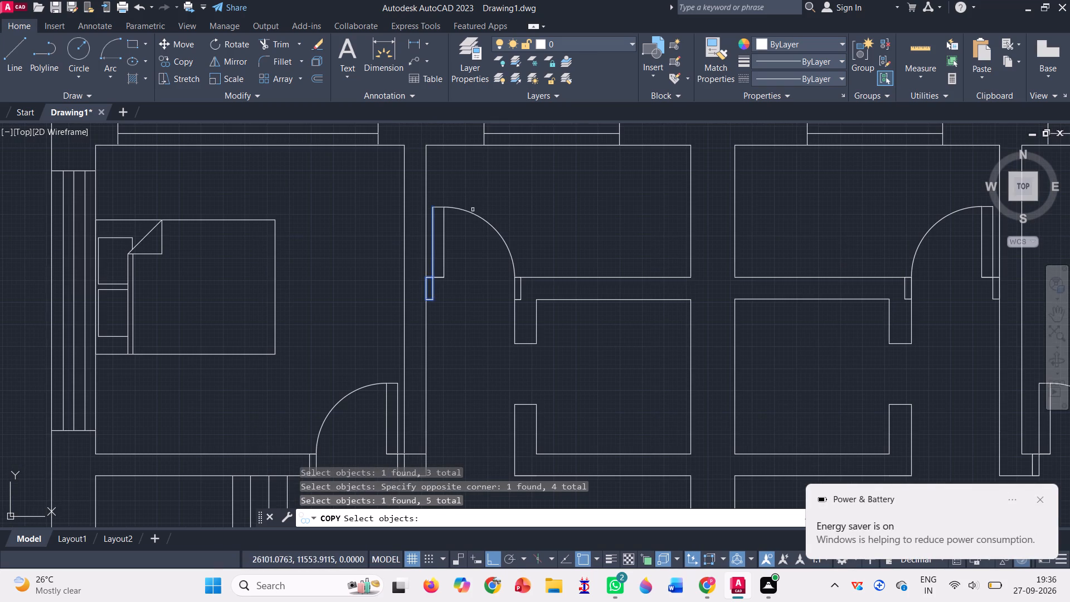
drag(431, 196, 528, 204)
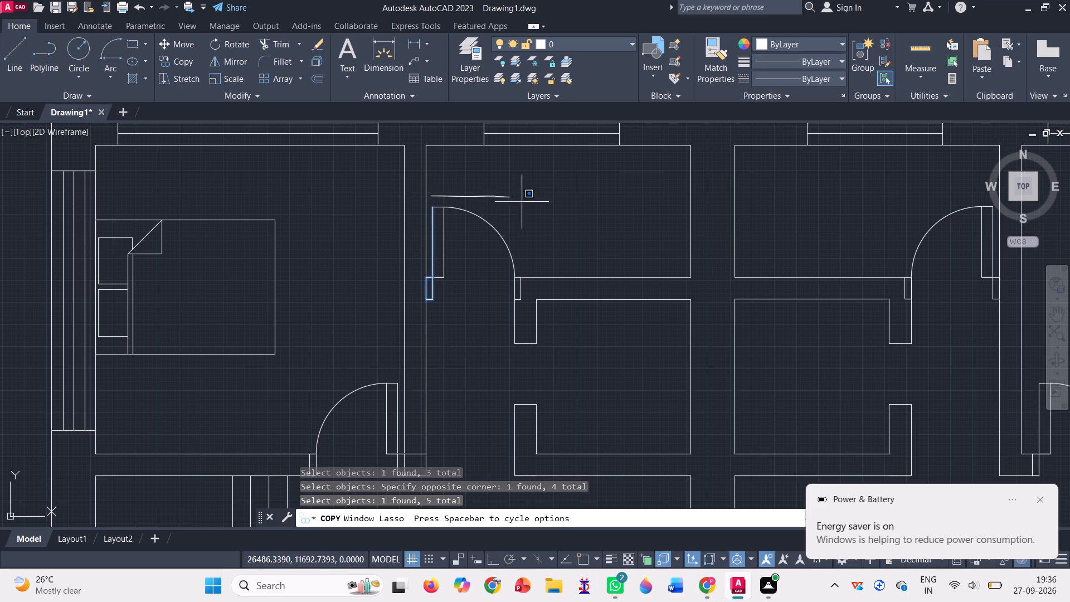
drag(528, 204, 498, 309)
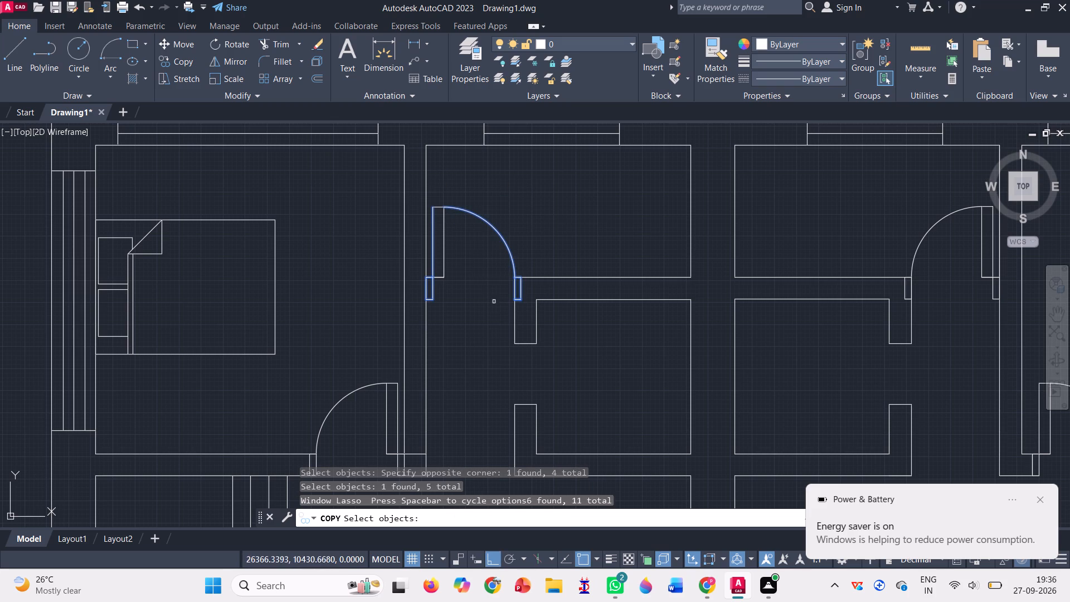
click(437, 210)
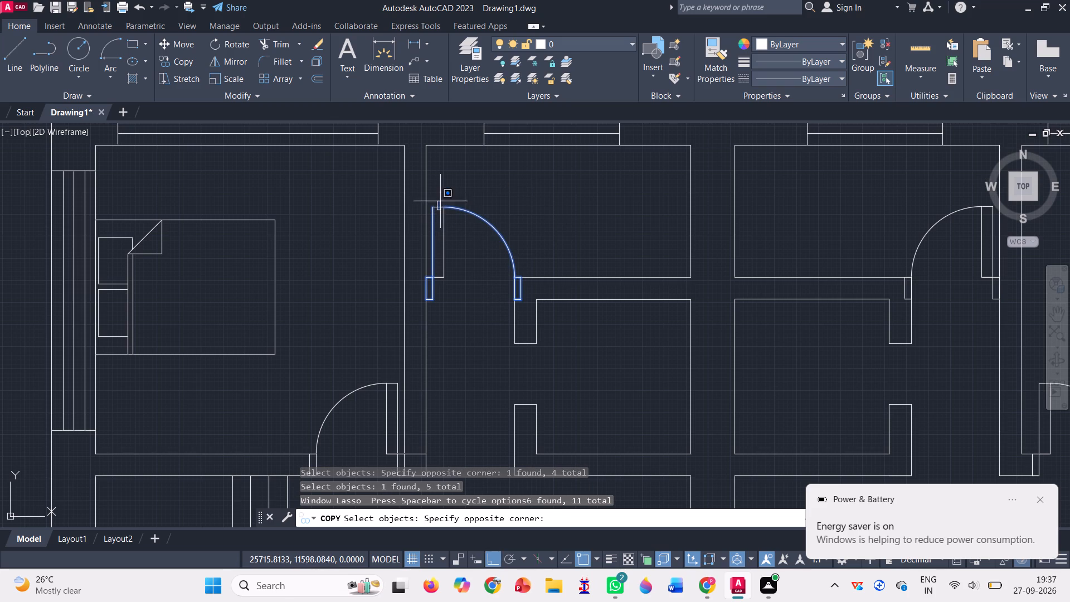
click(440, 198)
click(435, 206)
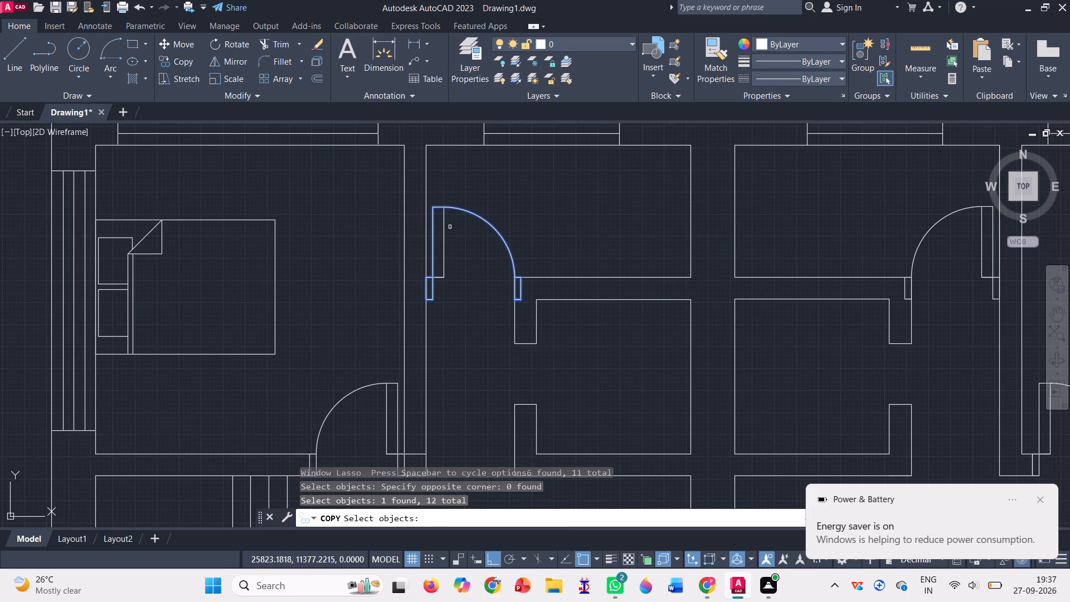
click(445, 232)
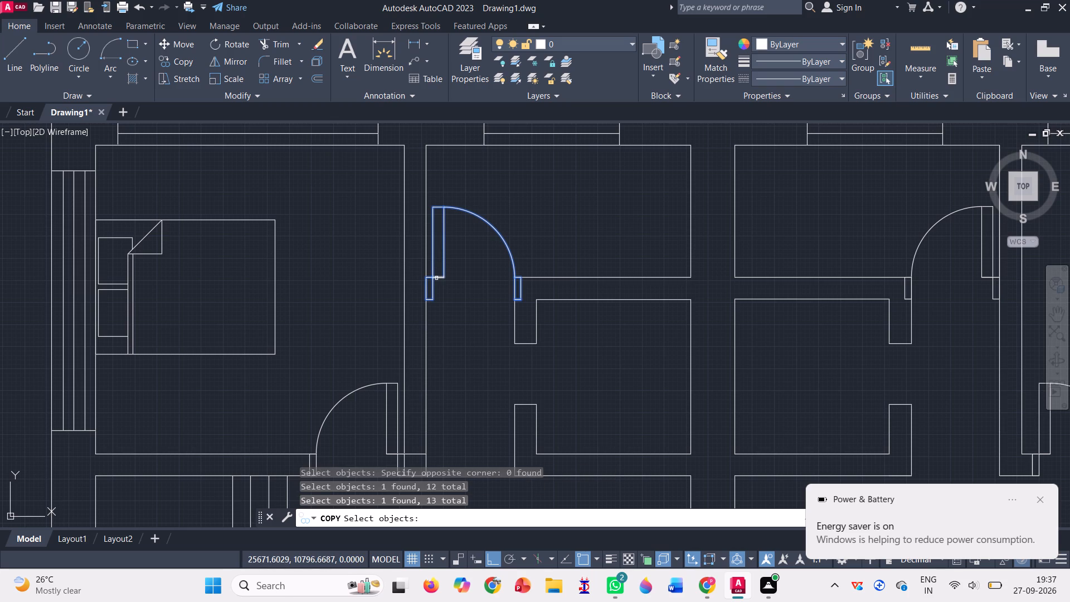
click(436, 278)
key(Return)
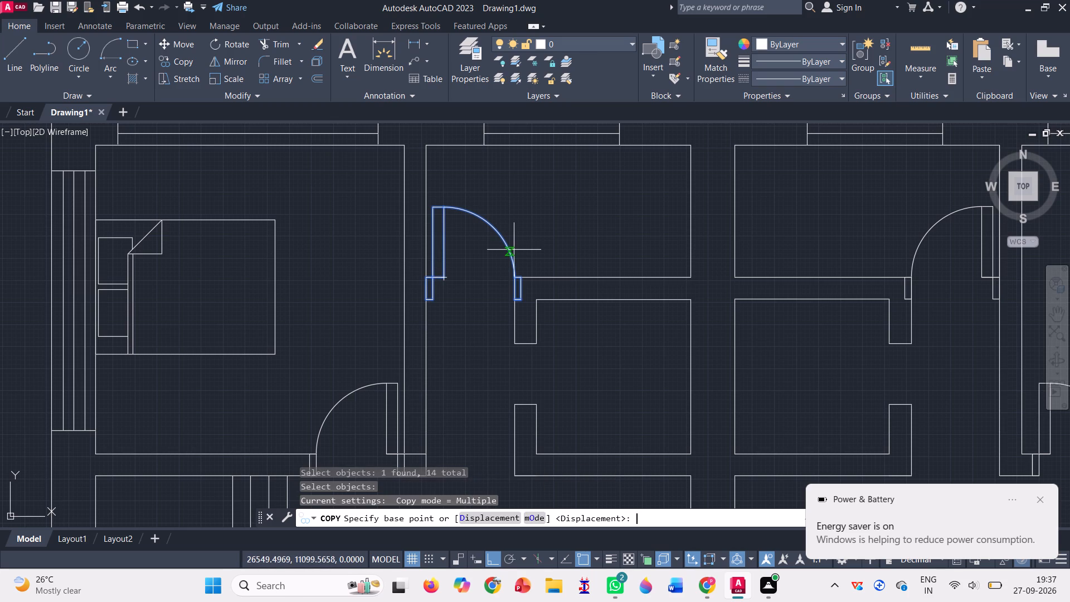
click(444, 278)
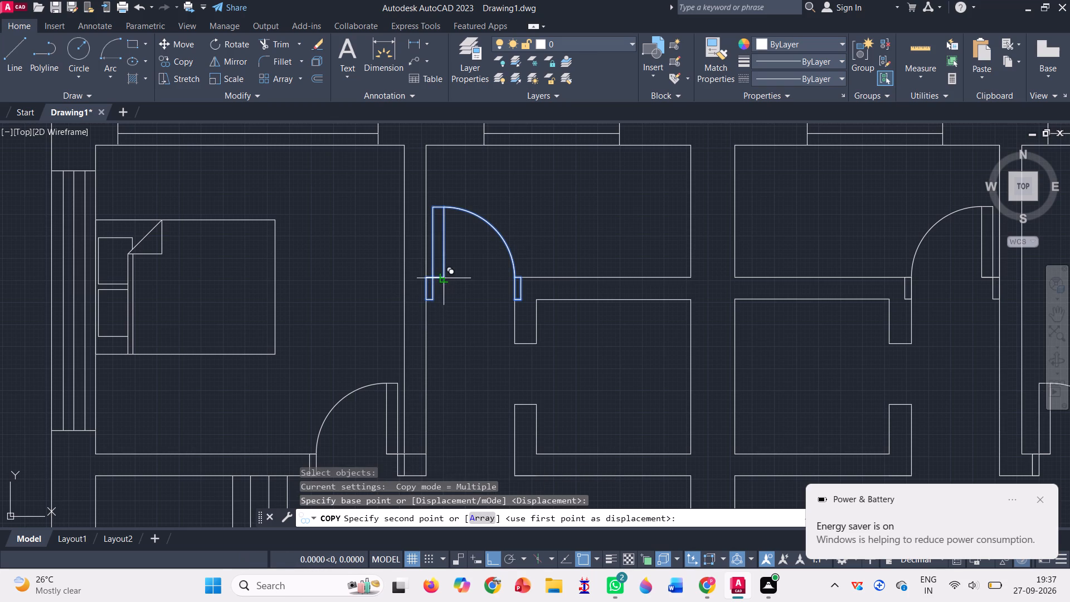
scroll(444, 278, down, 2)
click(860, 294)
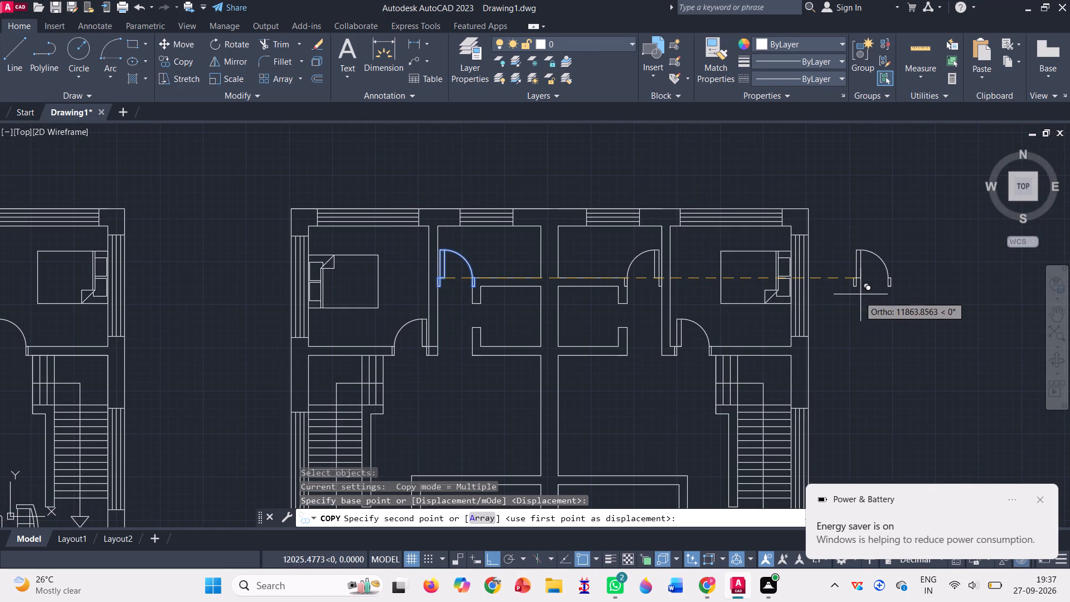
key(Escape)
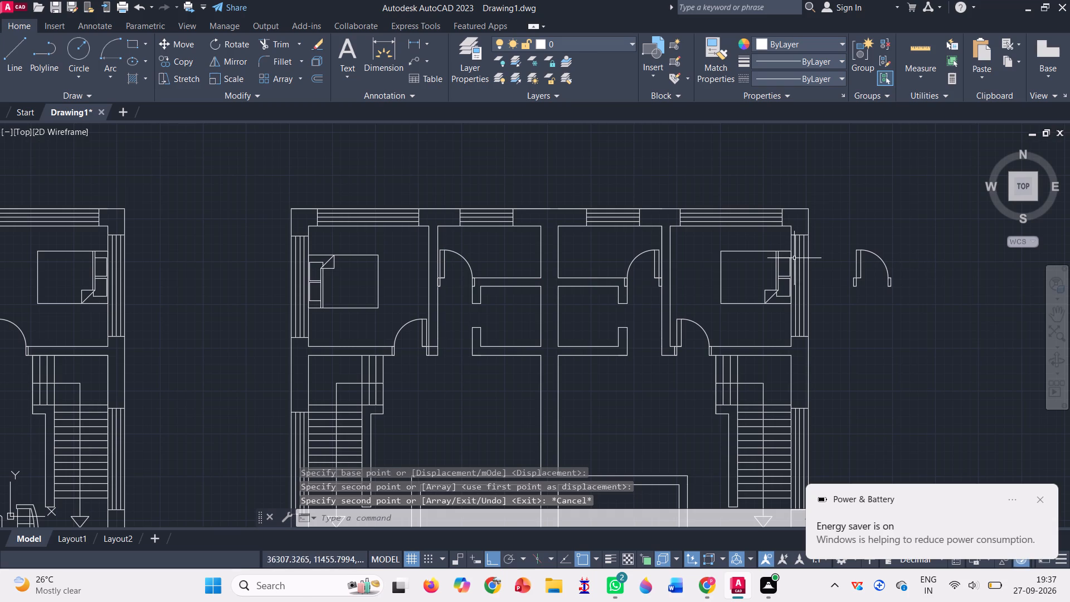
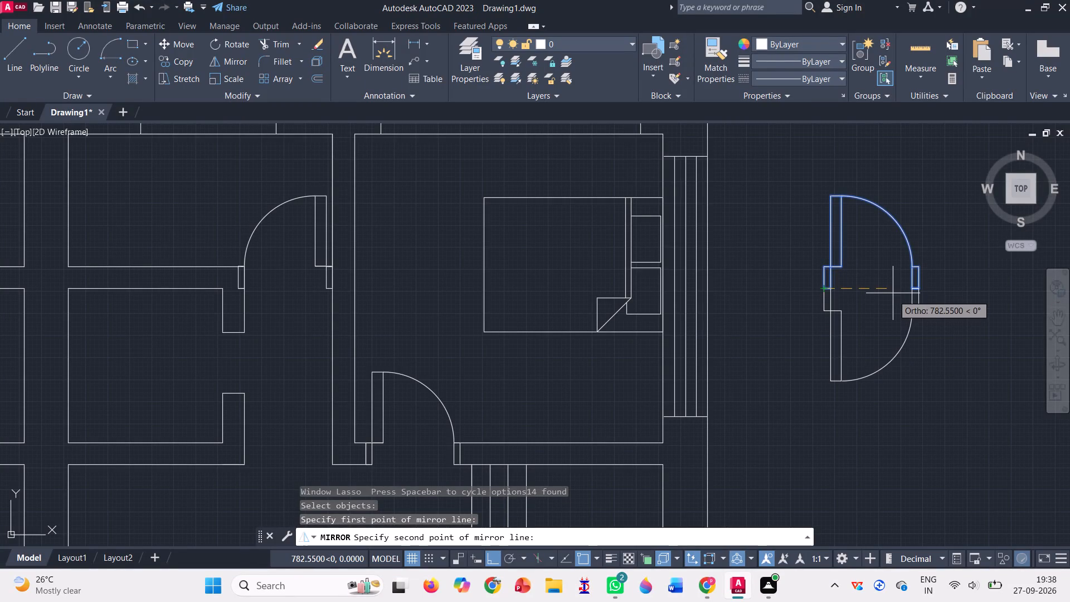
Mirror the spare door beside the plan downward about a horizontal line through its jamb bases, keeping the source objects.
click(893, 293)
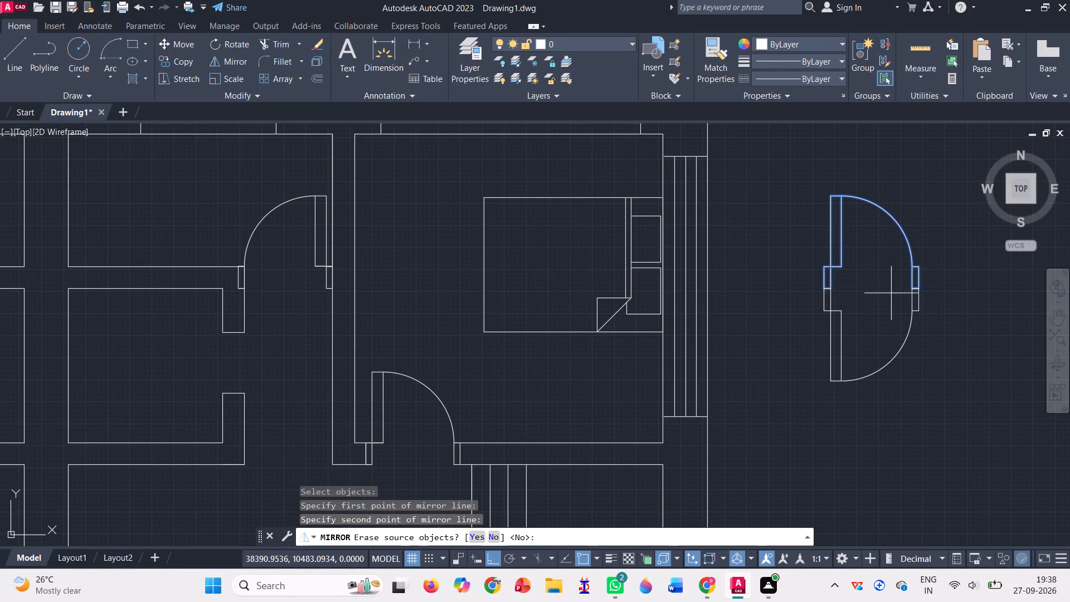
double_click(889, 293)
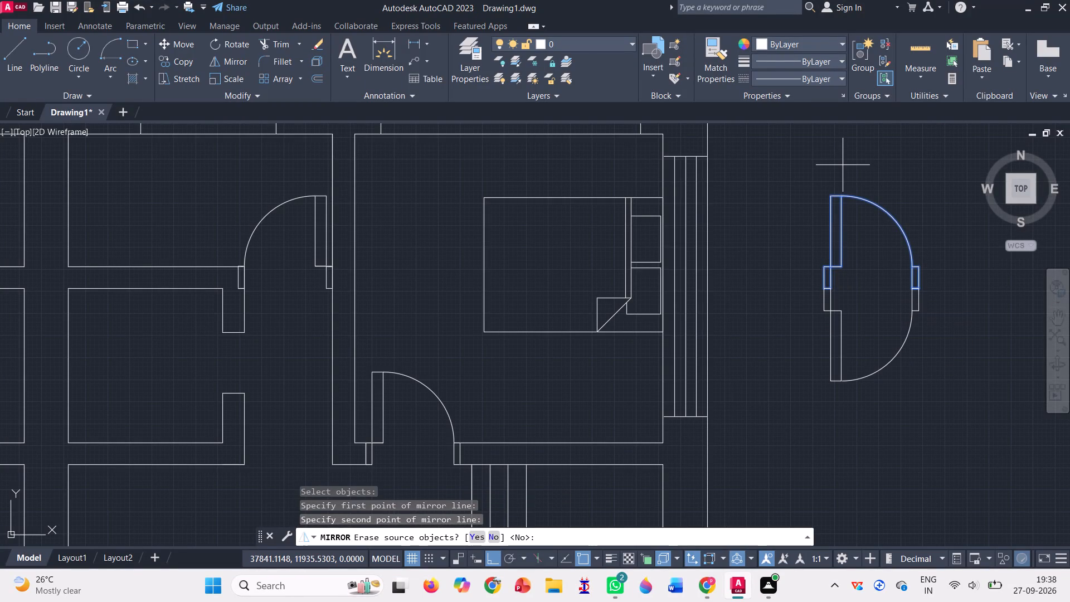
key(Delete)
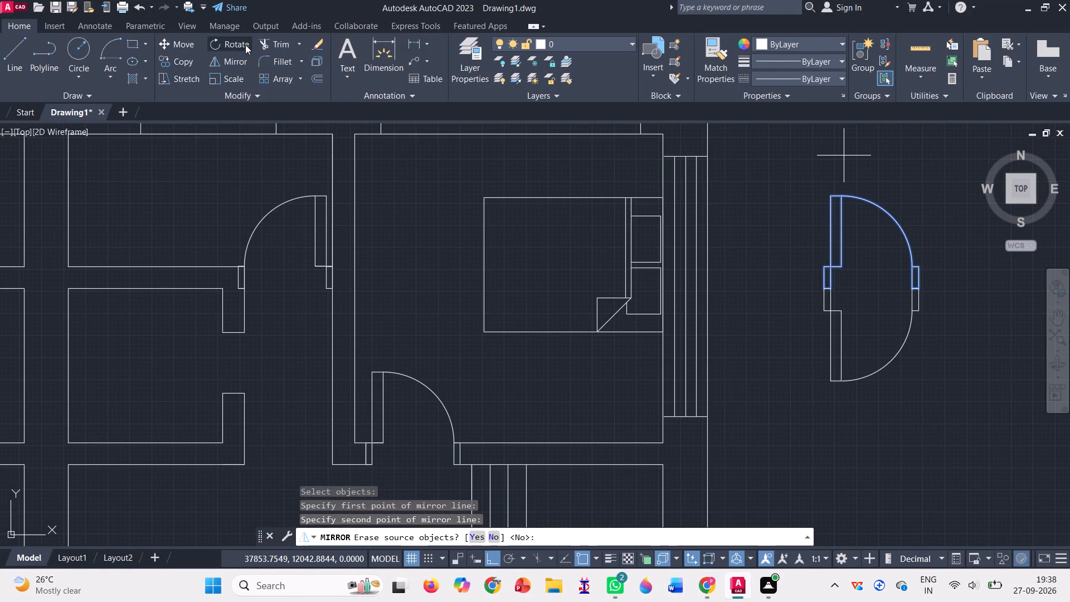
key(Return)
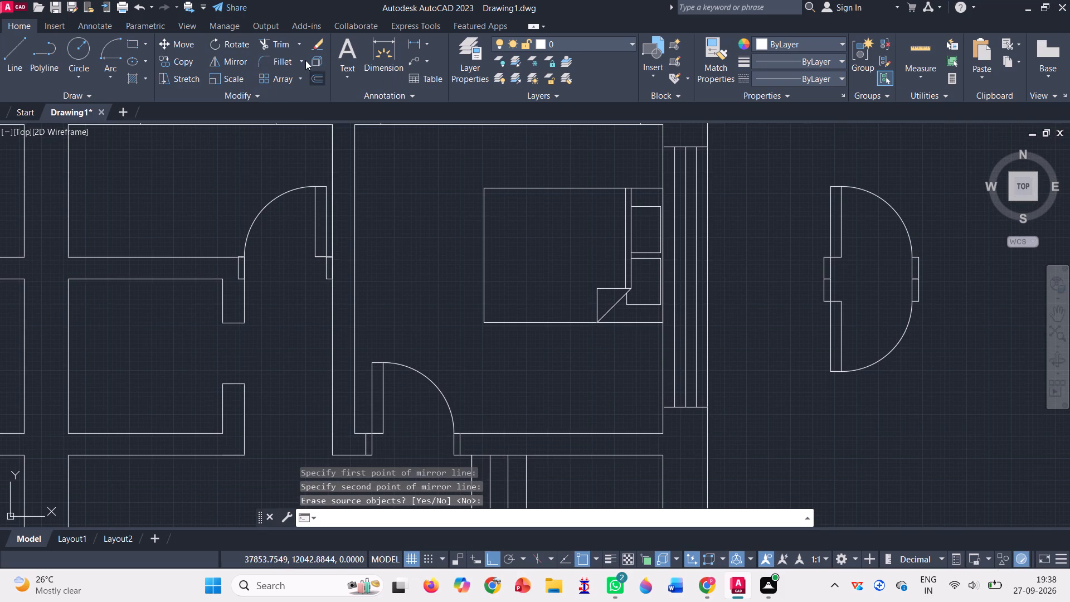
Trim away the upper copy of the mirrored spare door, including its leaf, swing arc and upper jamb pieces, leaving the downward-opening door.
click(282, 50)
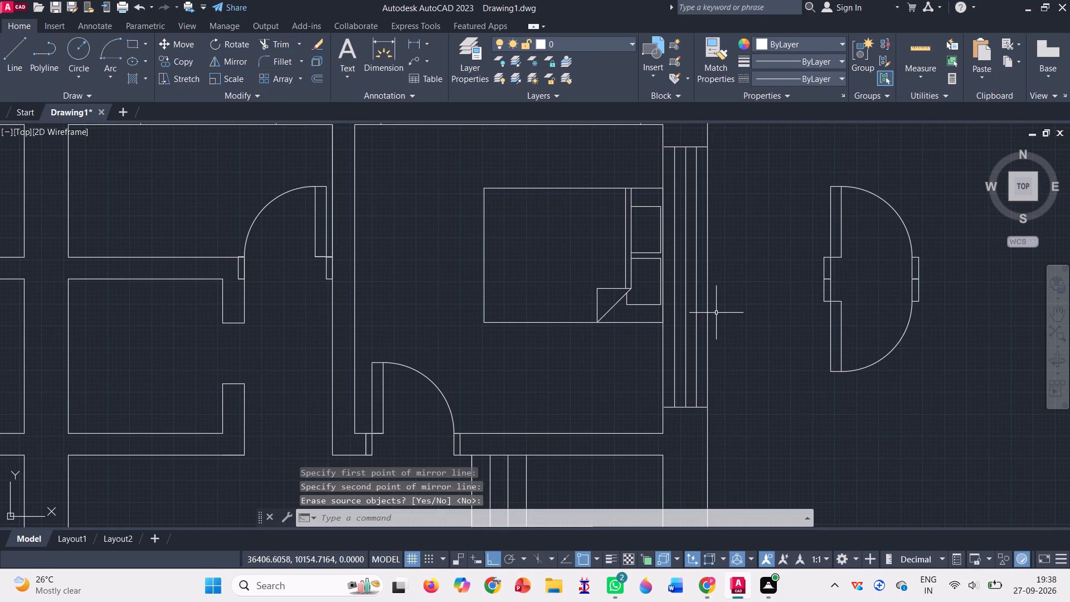
drag(816, 219, 820, 217)
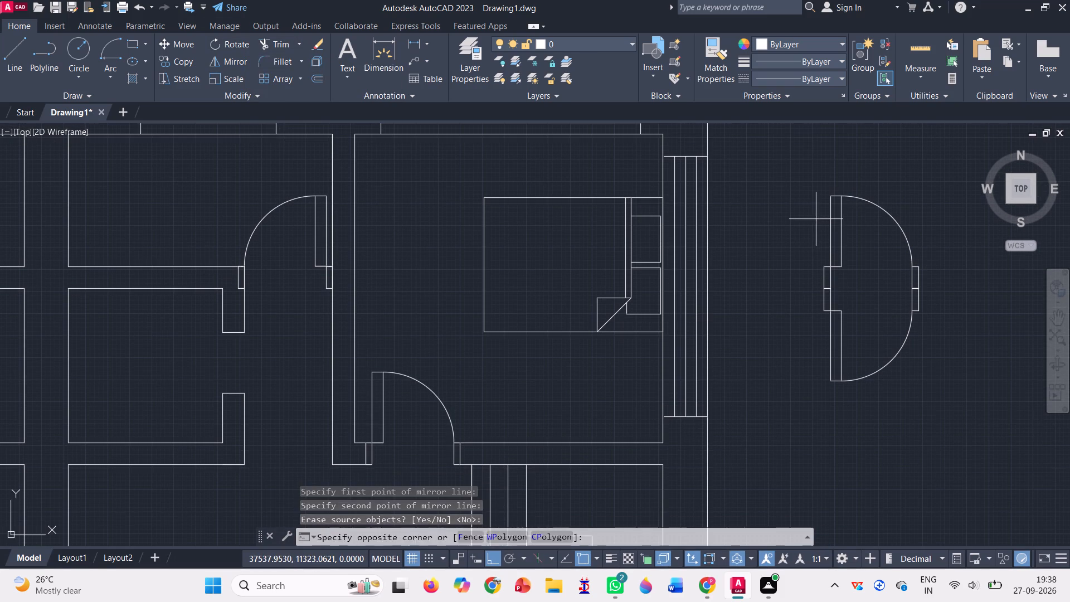
drag(820, 217, 886, 194)
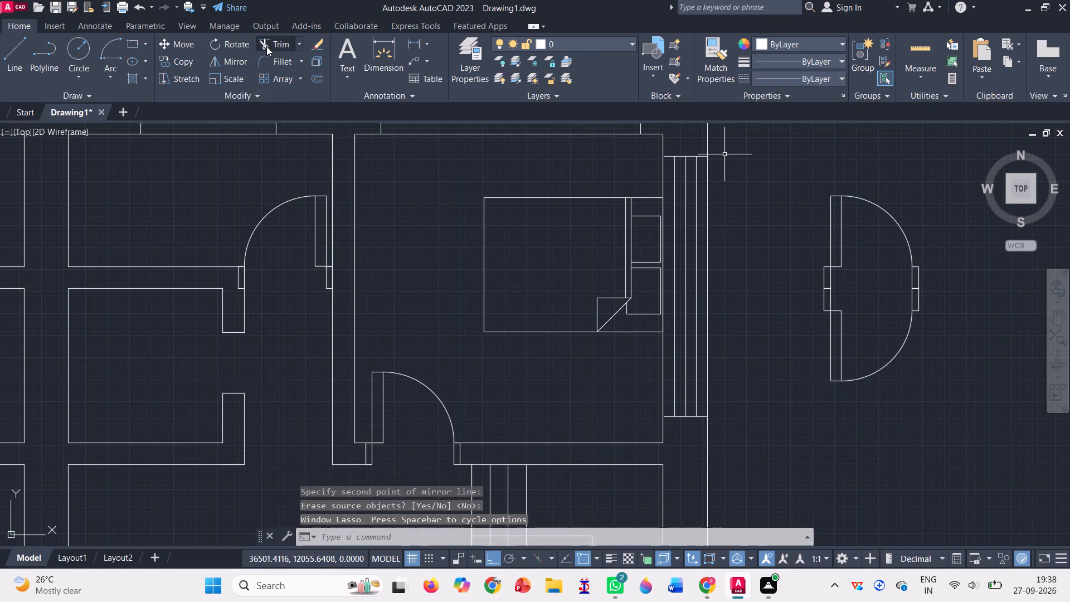
click(266, 46)
scroll(893, 232, up, 2)
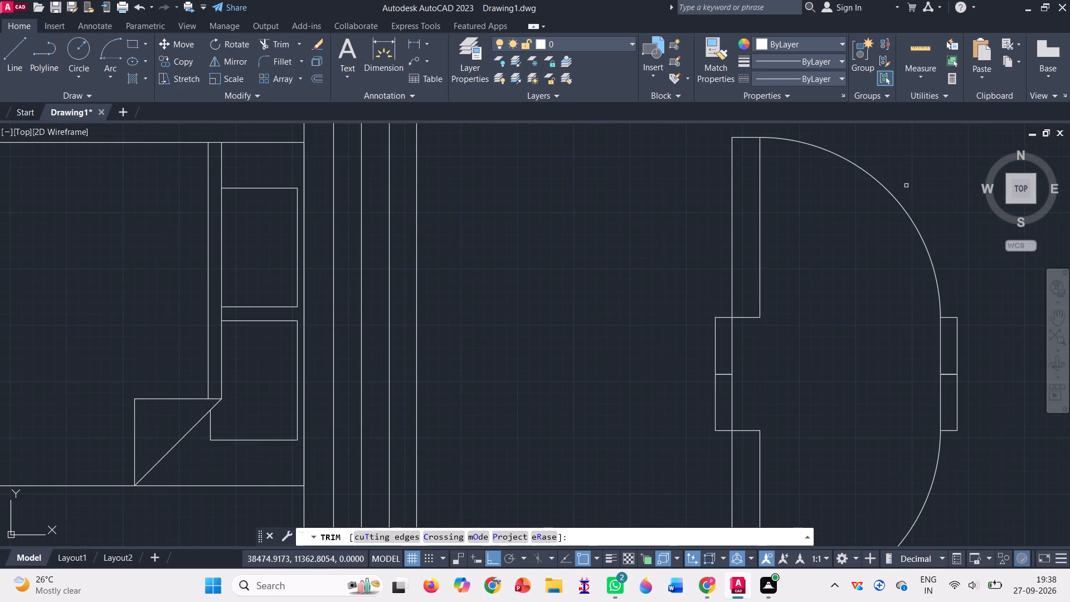
drag(906, 186, 604, 273)
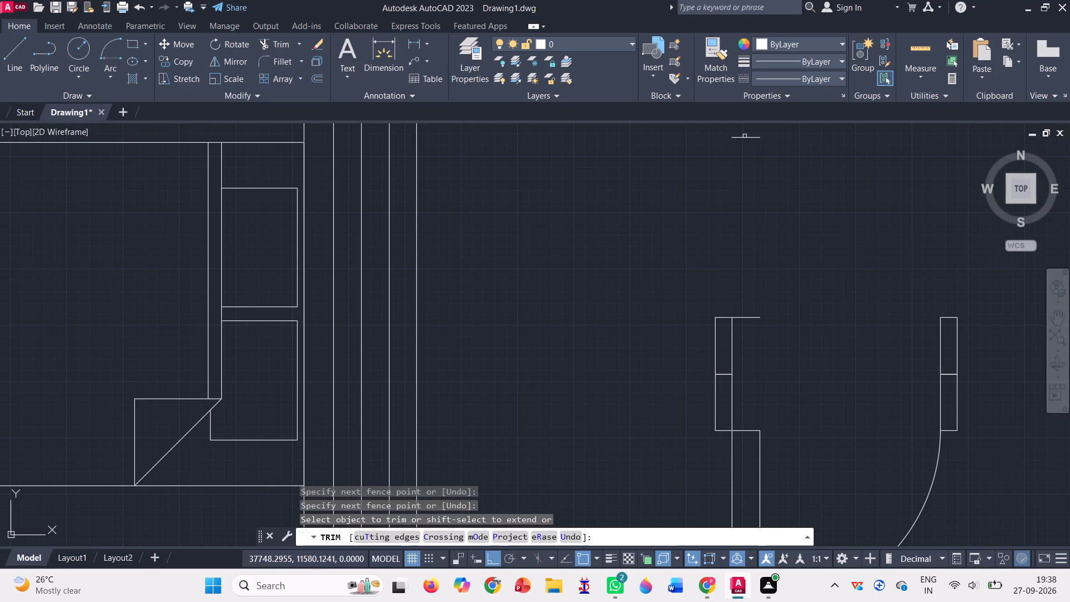
drag(746, 131, 751, 147)
scroll(742, 317, up, 1)
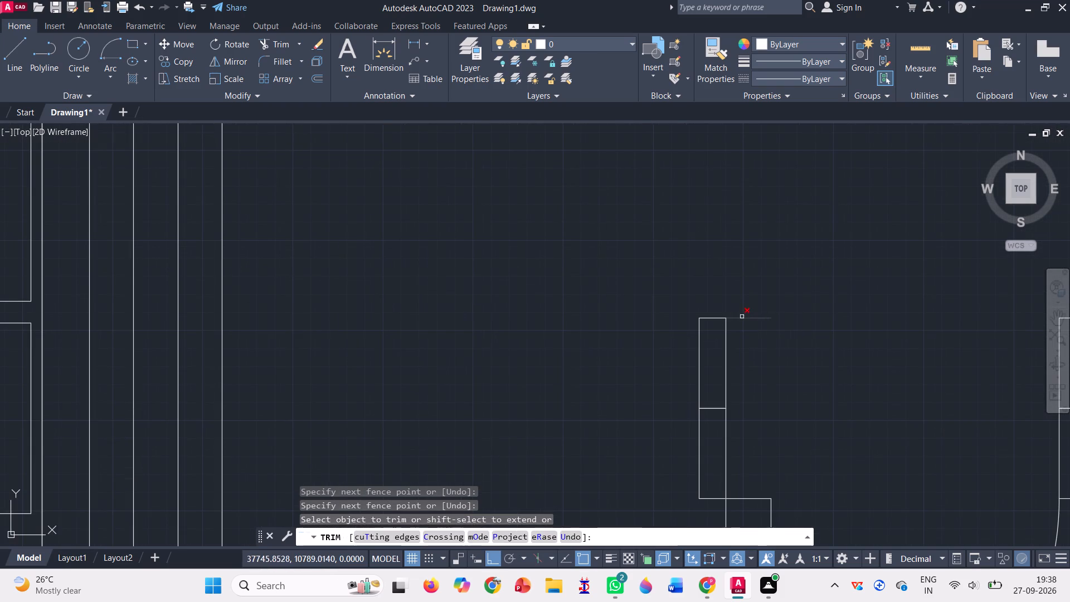
drag(678, 347, 707, 331)
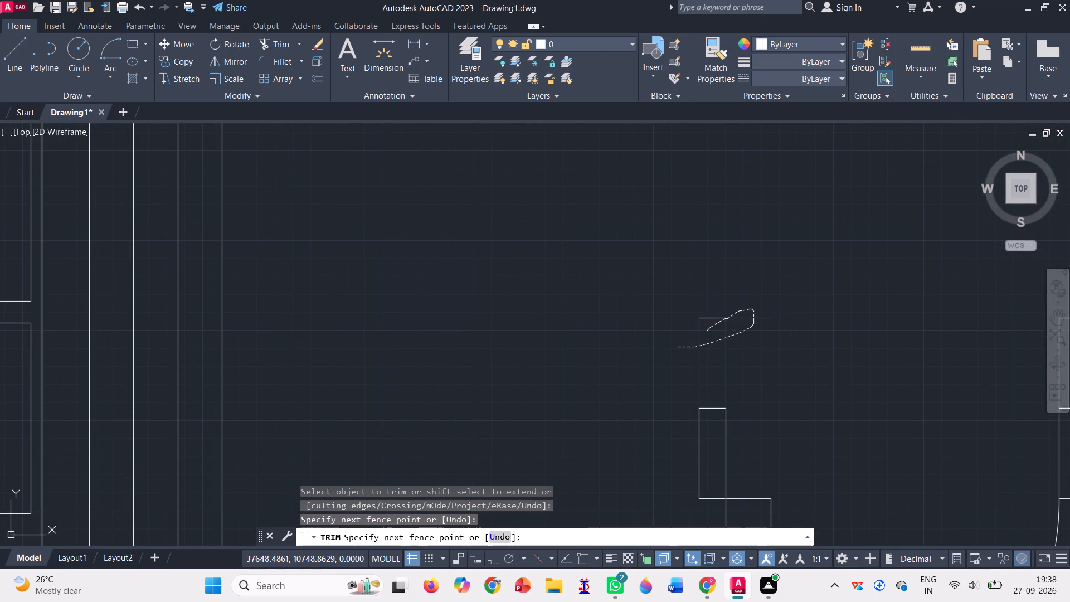
drag(707, 331, 725, 301)
scroll(567, 258, down, 2)
scroll(739, 285, up, 2)
drag(751, 308, 831, 304)
drag(805, 280, 808, 263)
scroll(809, 261, down, 4)
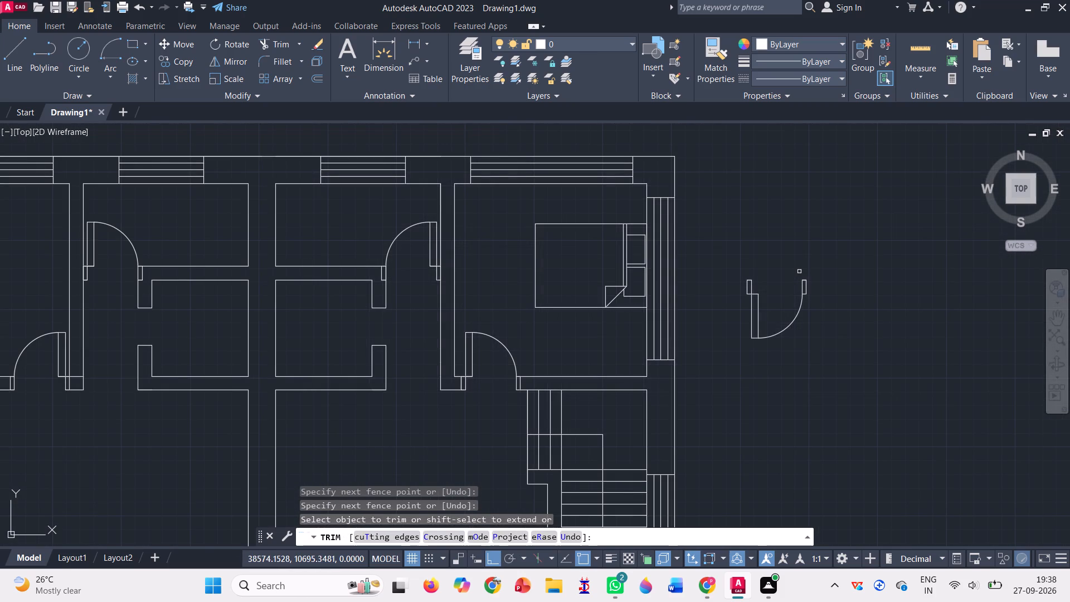
key(Return)
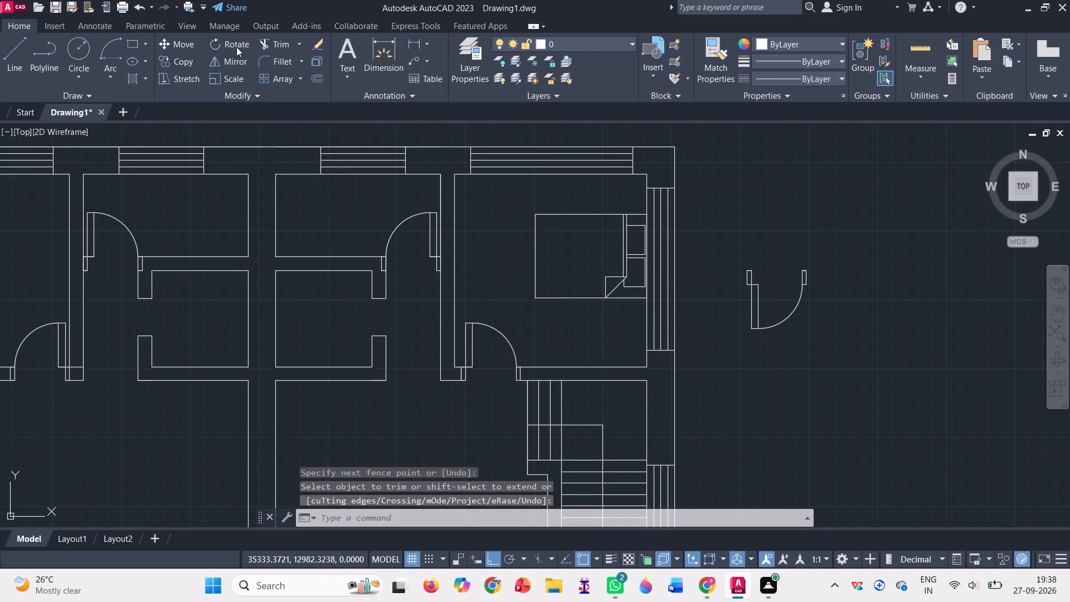
With Ortho off, copy the downward-opening door from its left jamb's top corner to the upper-left wall of the second plan's lower left room.
click(186, 59)
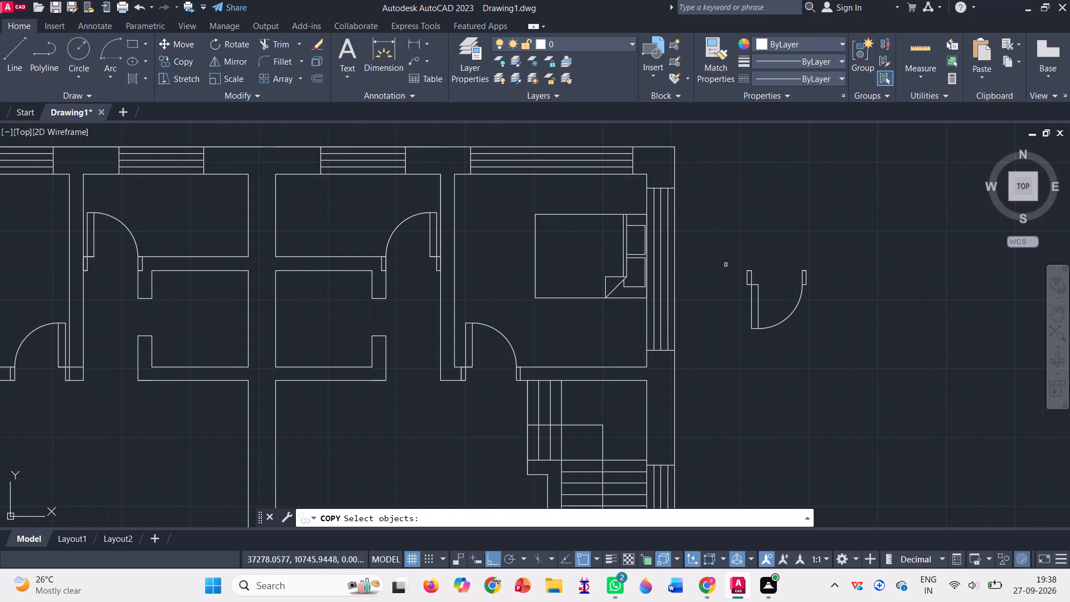
drag(724, 266, 757, 391)
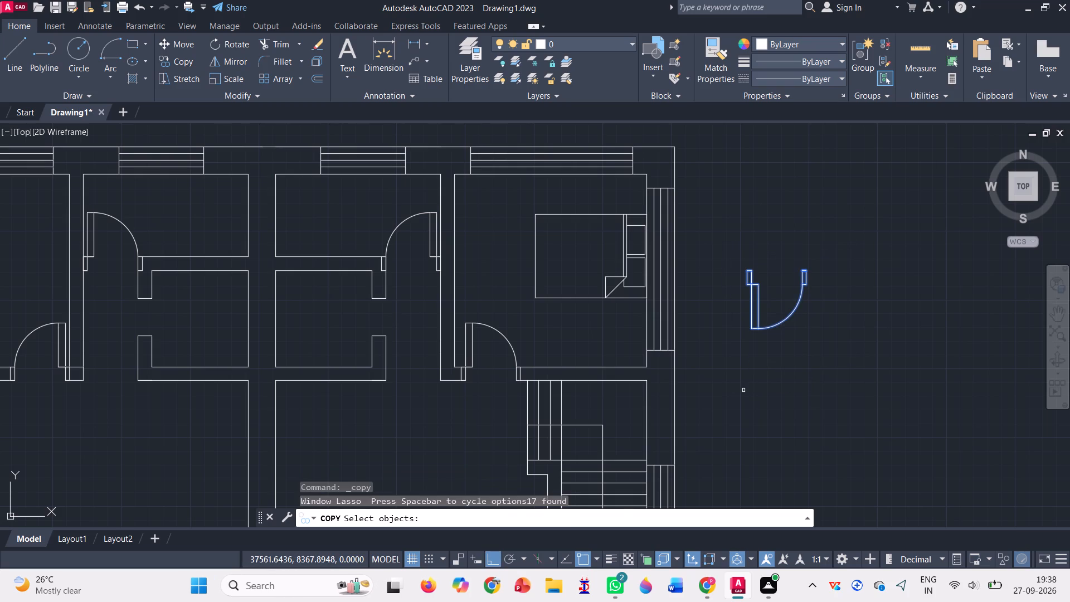
key(Return)
scroll(729, 280, up, 1)
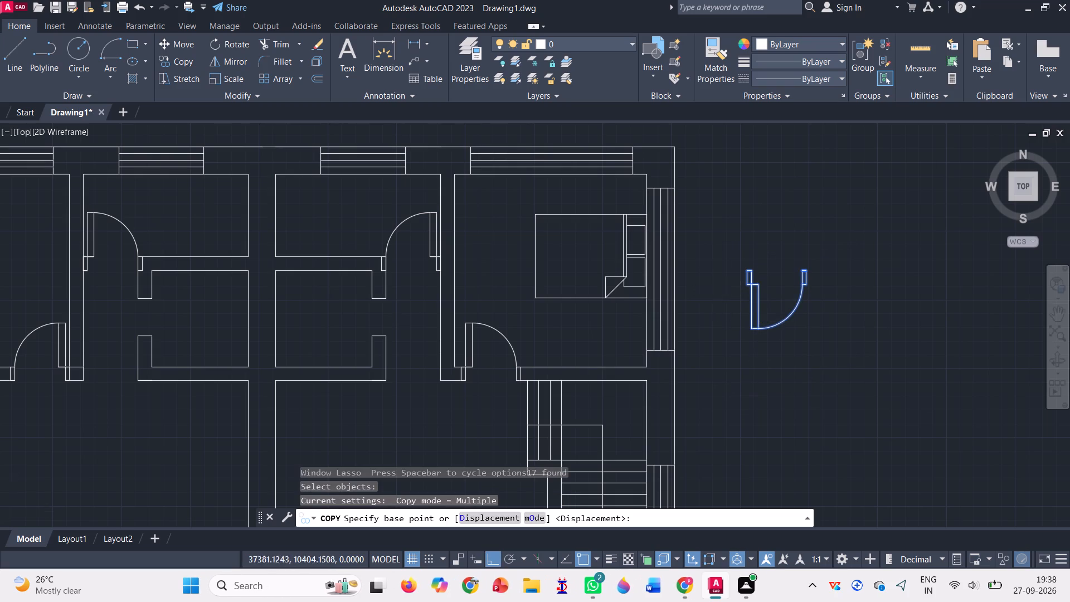
scroll(740, 273, up, 1)
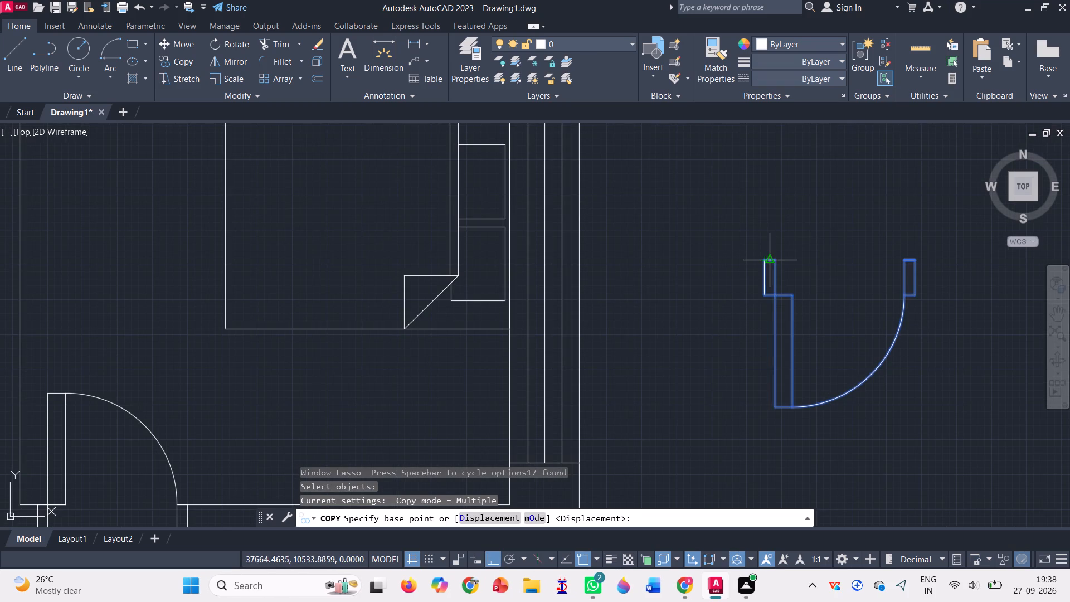
click(760, 263)
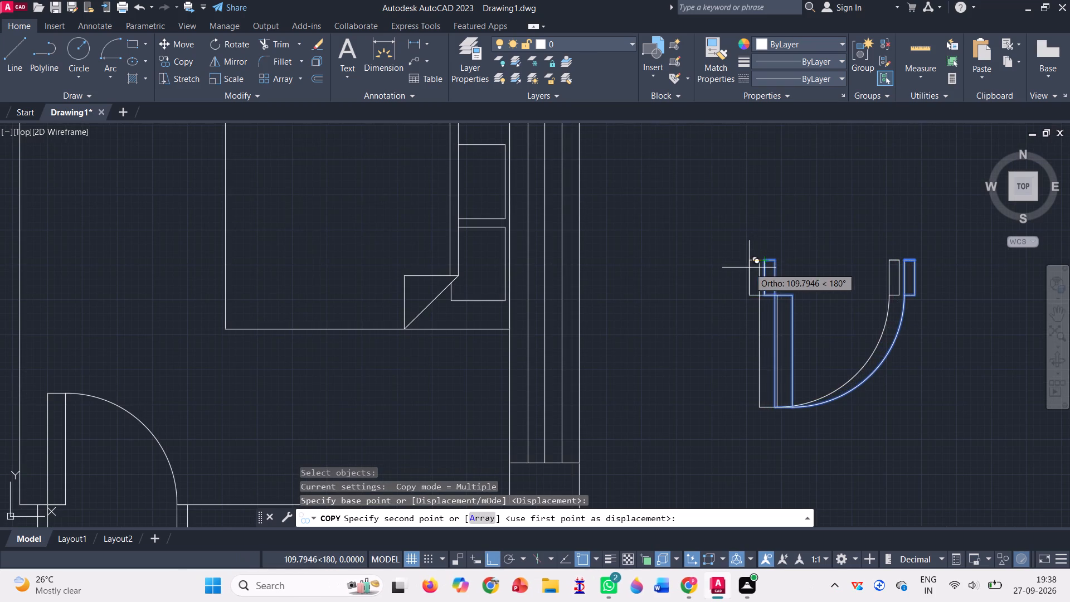
click(497, 560)
scroll(823, 312, down, 4)
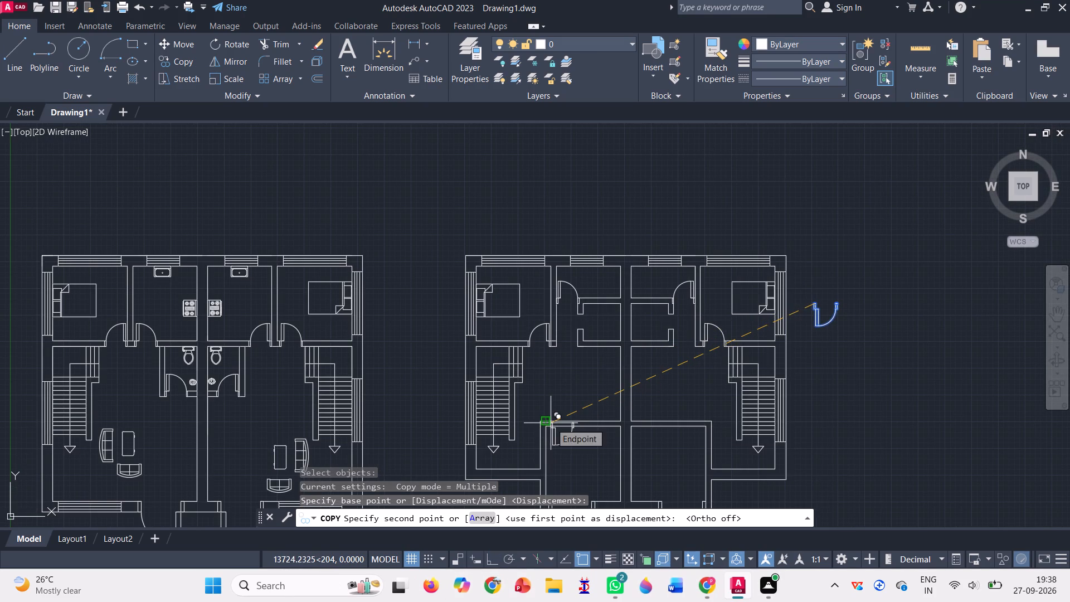
scroll(551, 423, up, 4)
click(507, 410)
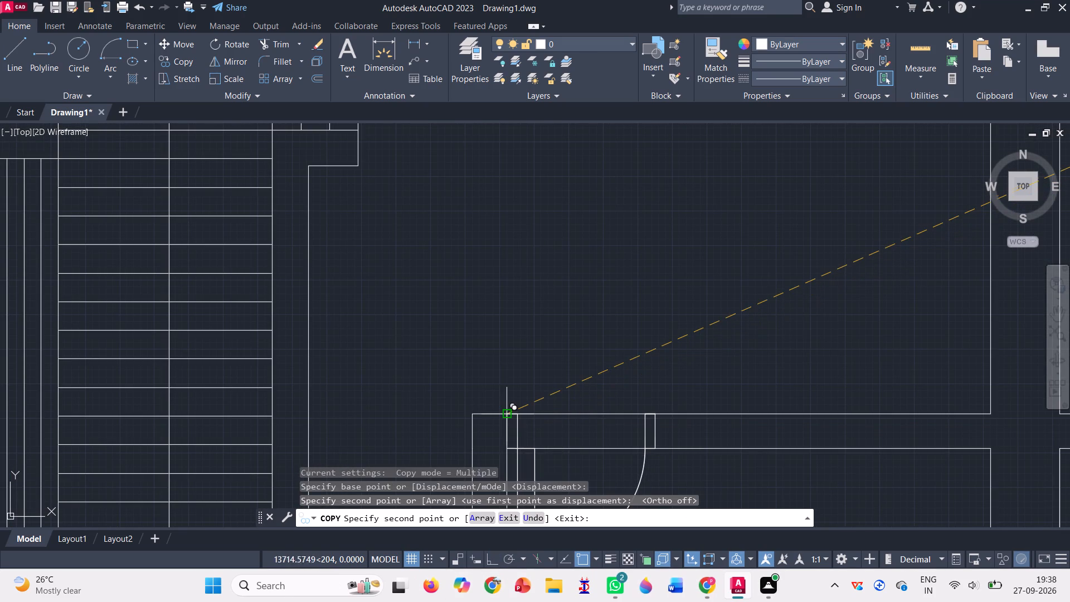
scroll(505, 410, down, 5)
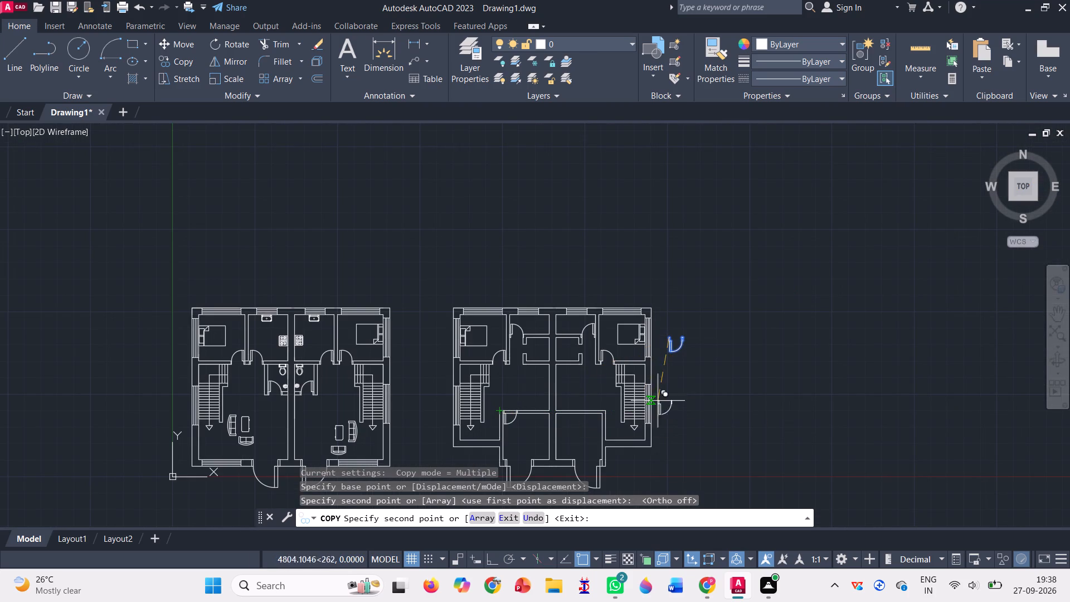
key(Escape)
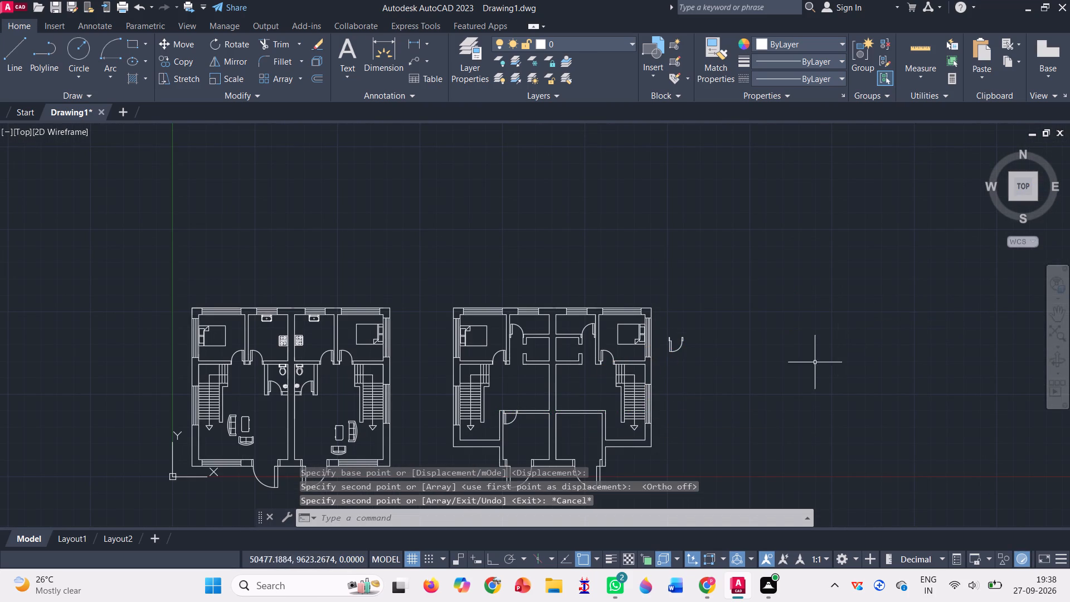
Join the spare door's lines and arc beside the second plan into polylines.
scroll(688, 354, up, 4)
drag(517, 230, 695, 370)
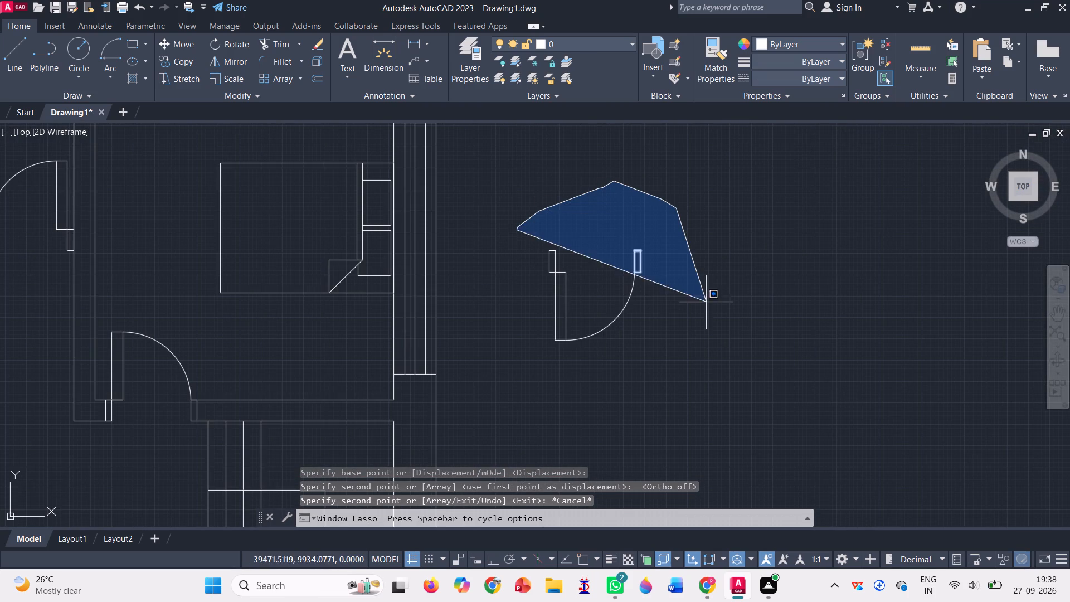
drag(695, 370, 552, 433)
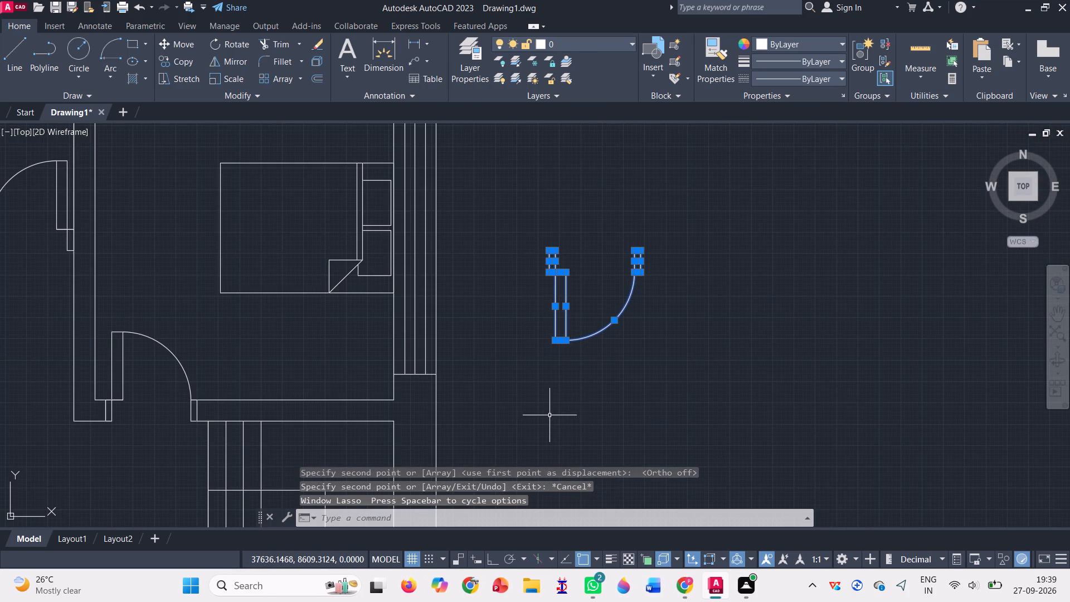
key(j)
key(Return)
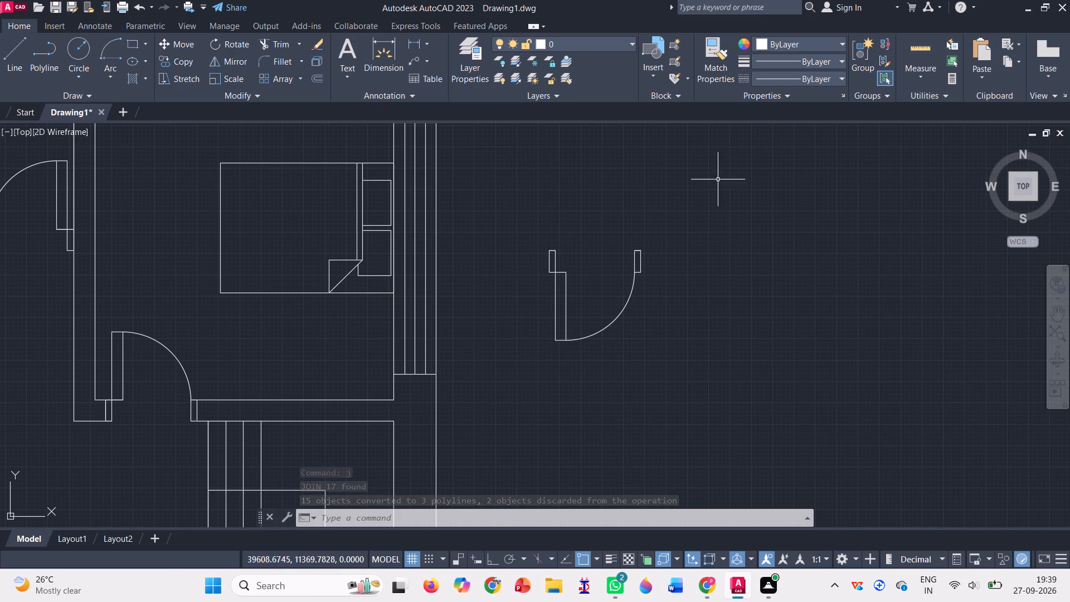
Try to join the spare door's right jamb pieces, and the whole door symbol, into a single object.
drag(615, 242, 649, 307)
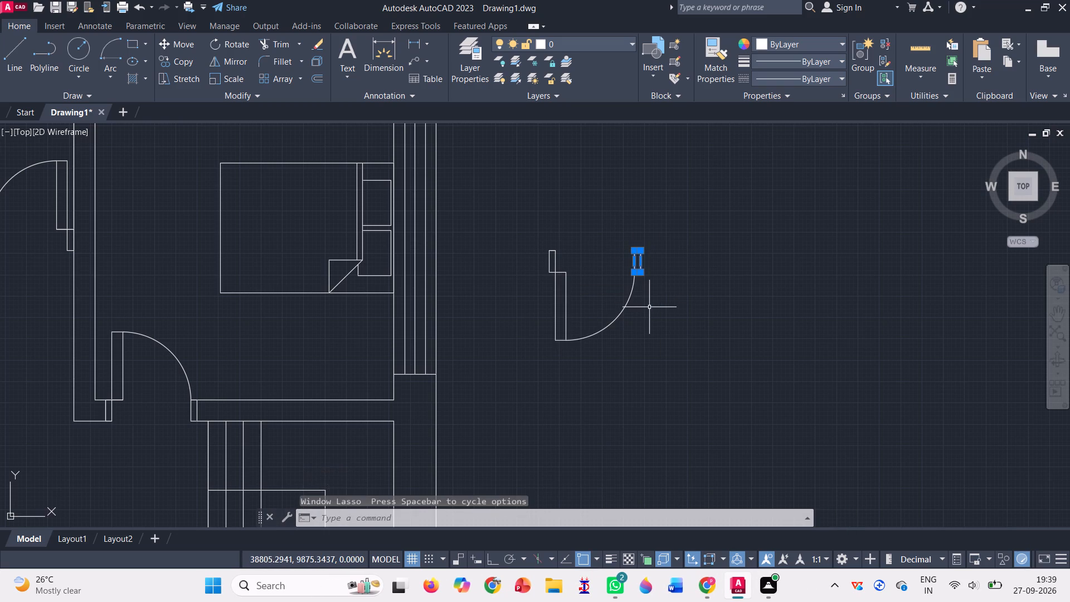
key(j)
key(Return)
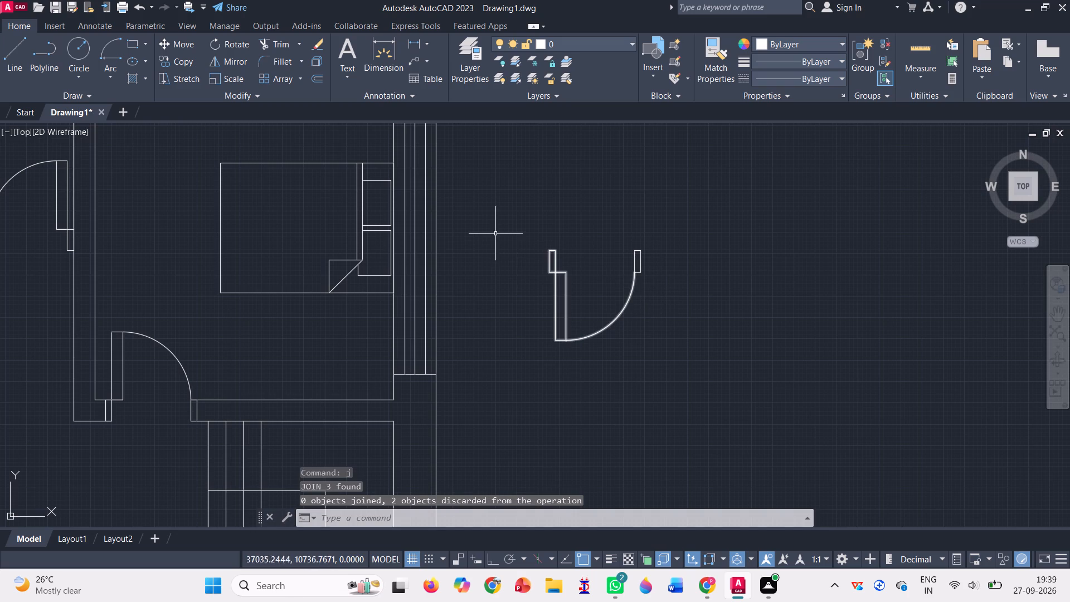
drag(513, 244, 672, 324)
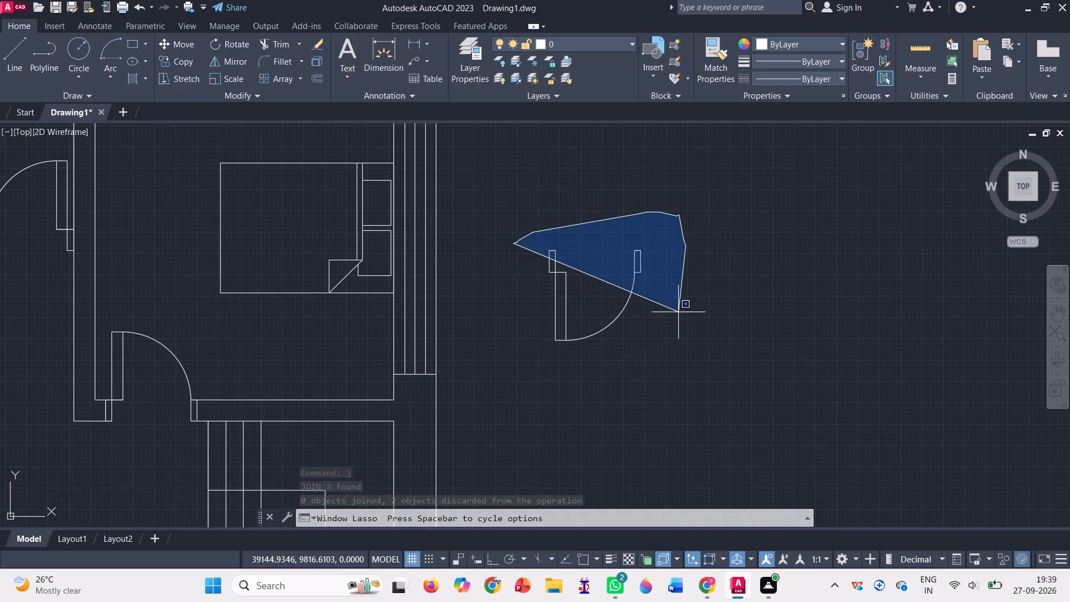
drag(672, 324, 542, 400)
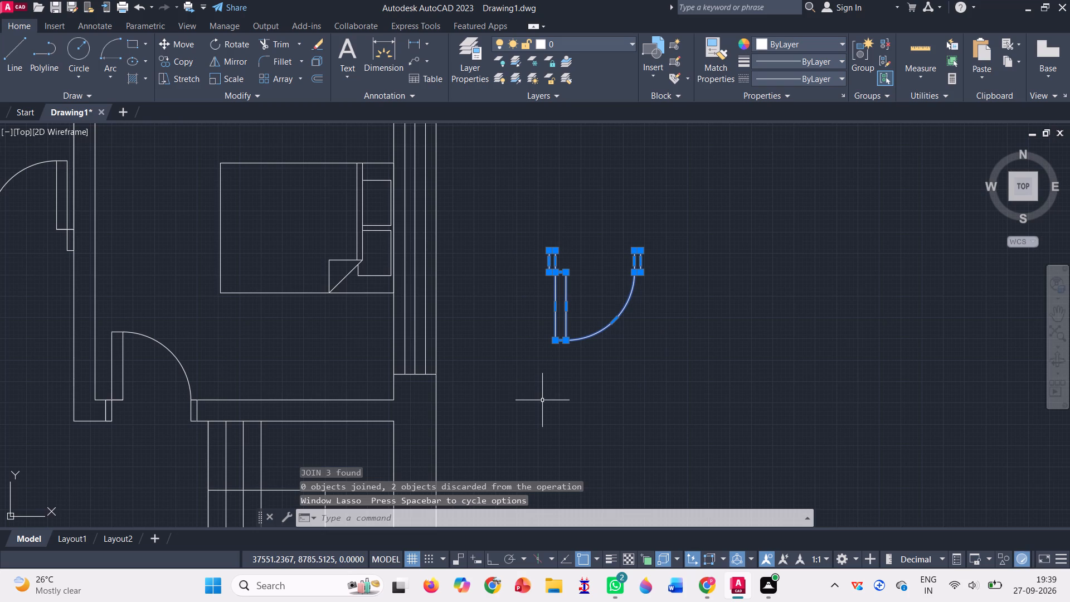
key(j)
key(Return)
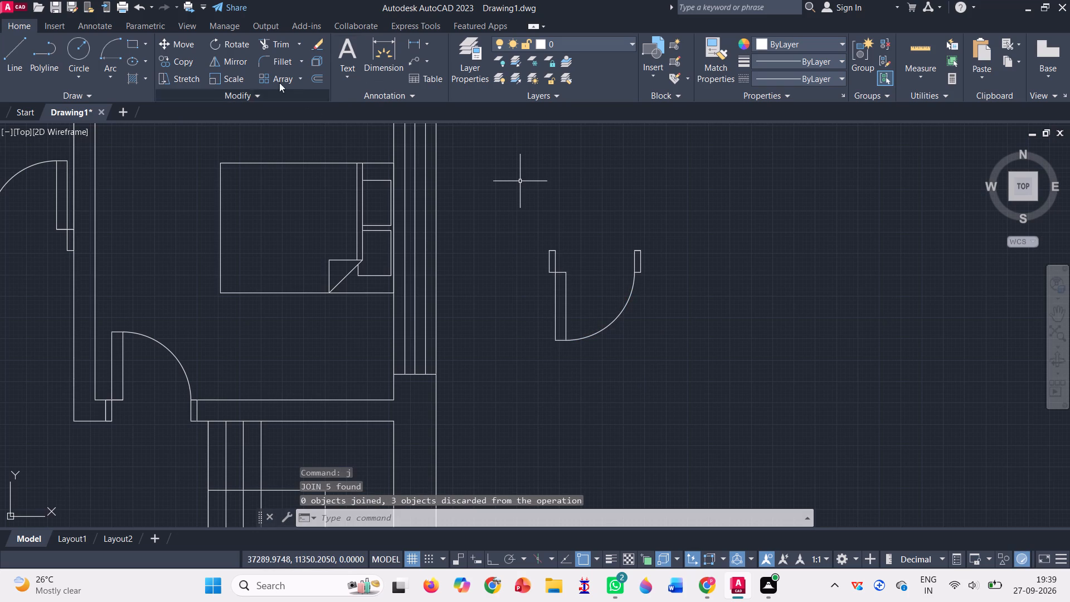
With Ortho on, mirror the spare door across a vertical line at its right jamb, keeping the source objects.
click(244, 46)
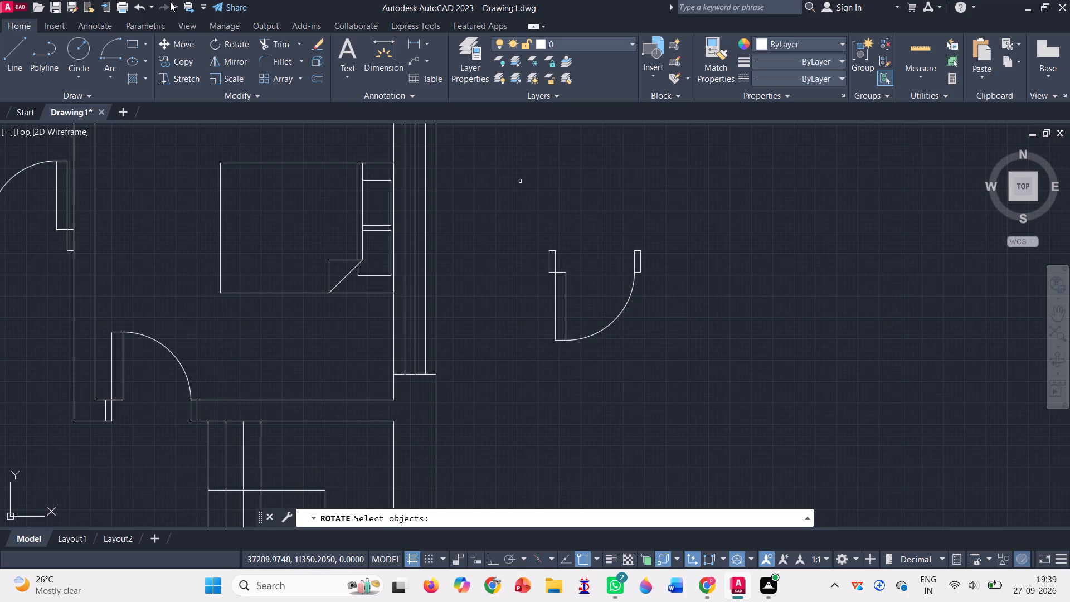
click(215, 54)
drag(478, 241, 742, 284)
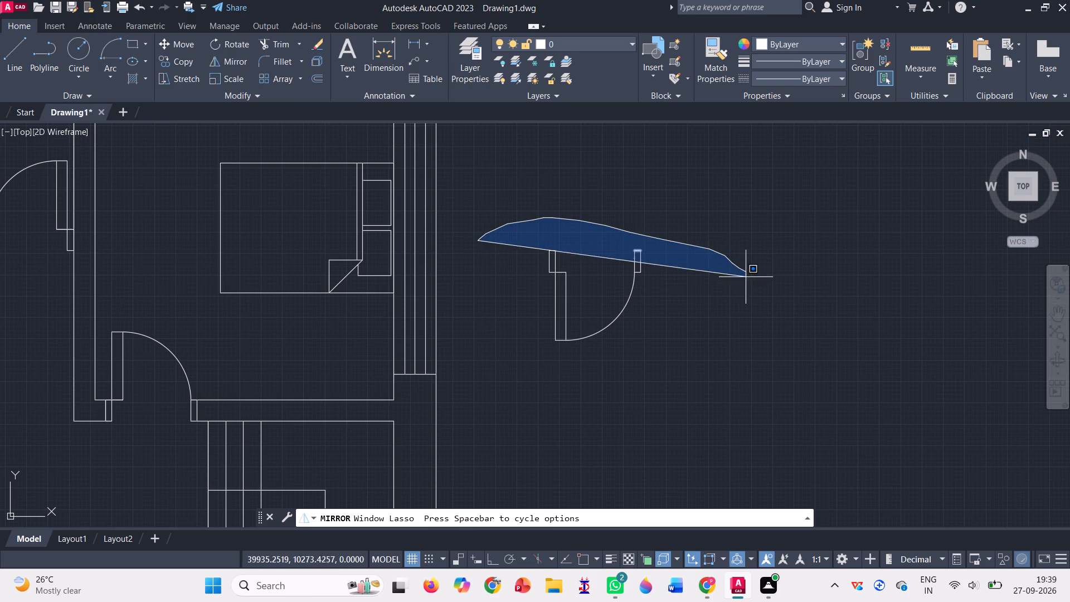
drag(742, 284, 549, 377)
key(Return)
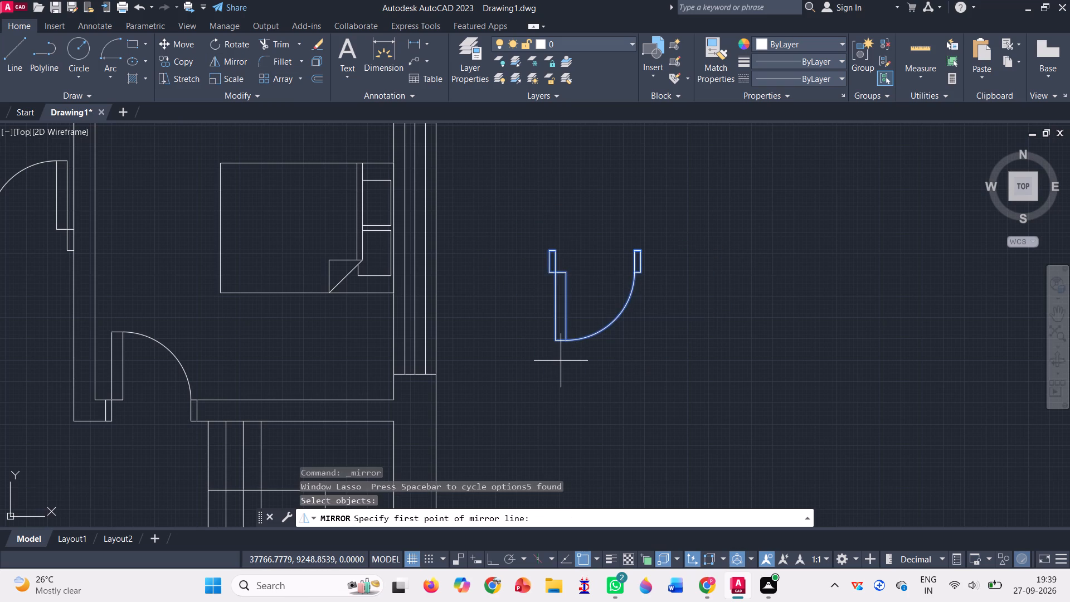
click(643, 254)
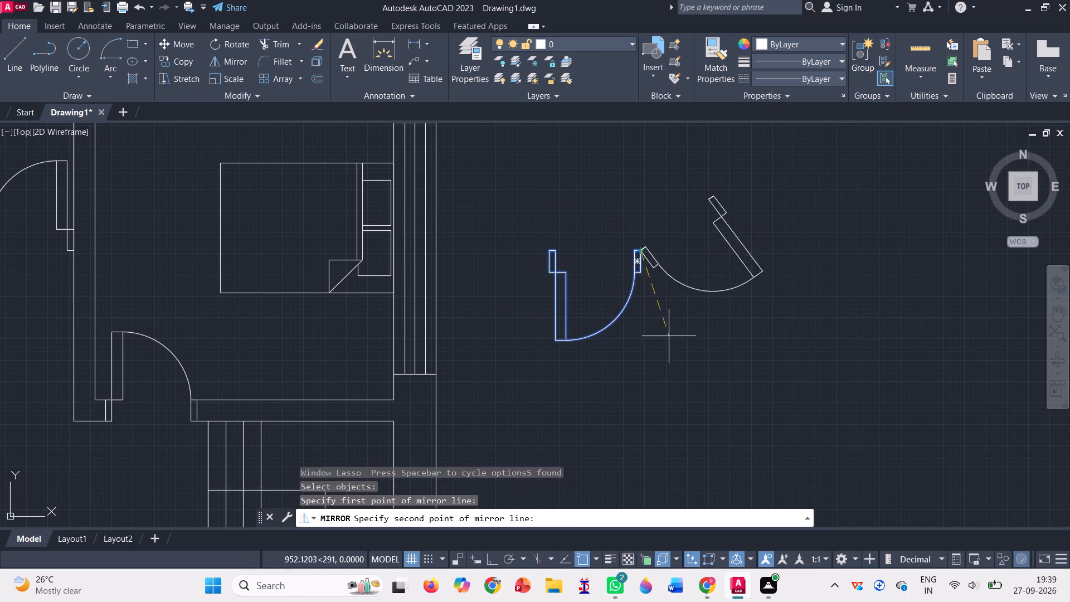
click(497, 556)
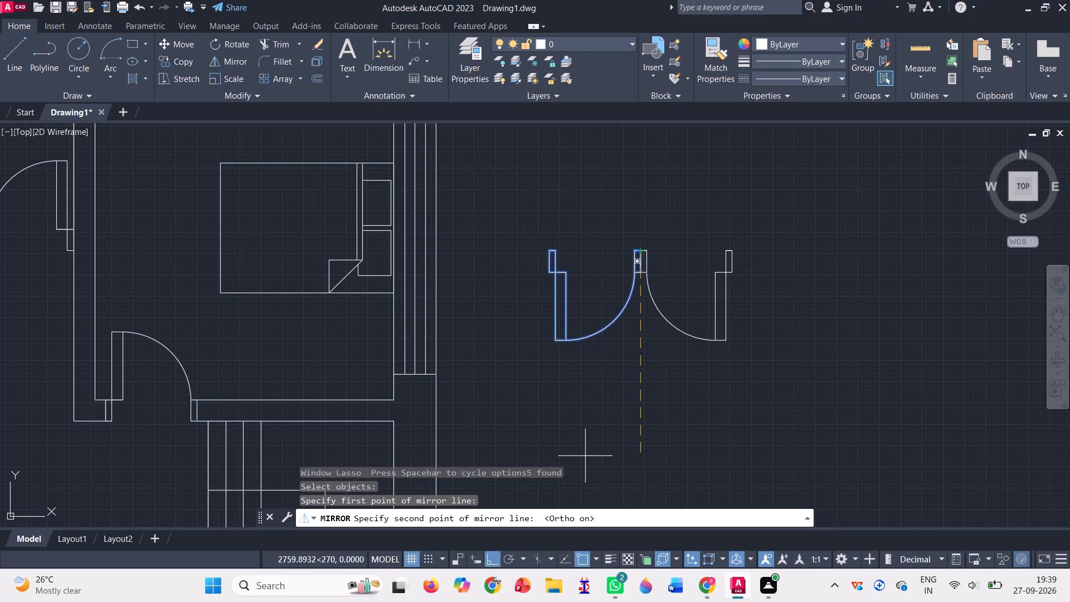
click(646, 377)
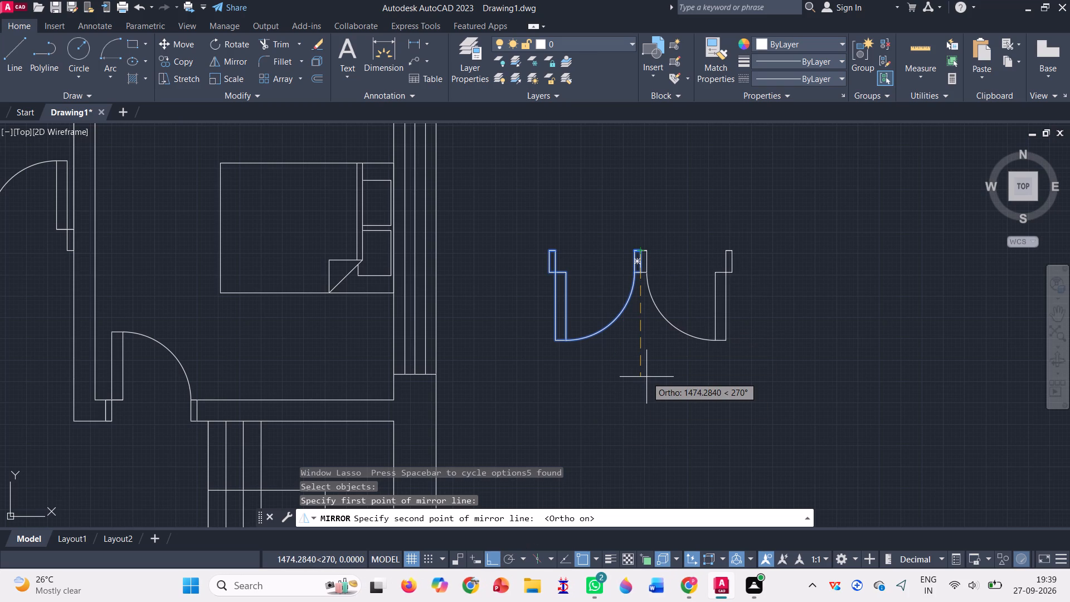
double_click(641, 376)
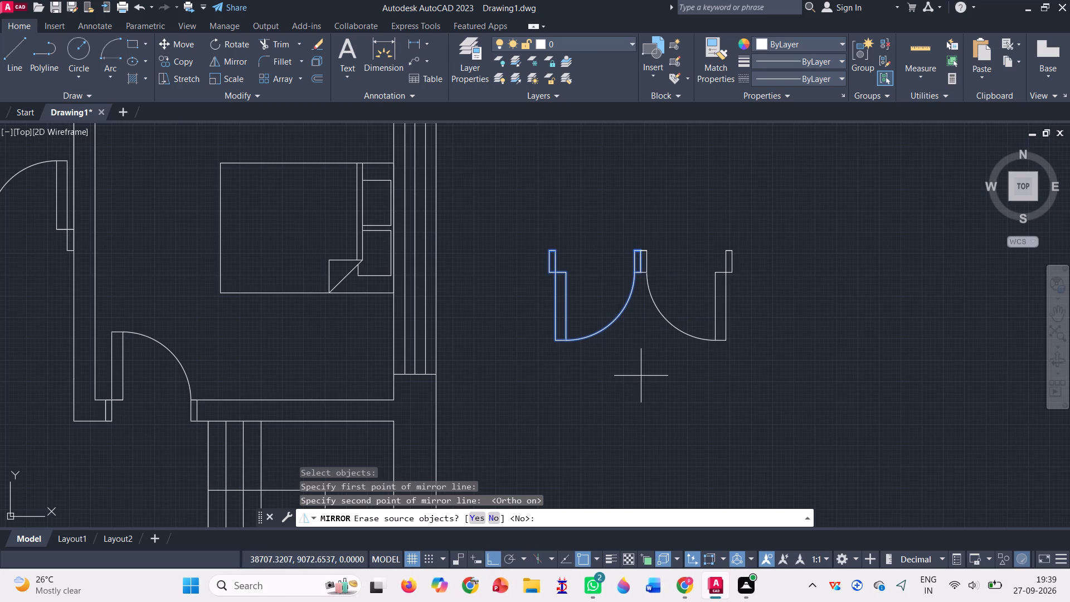
key(Return)
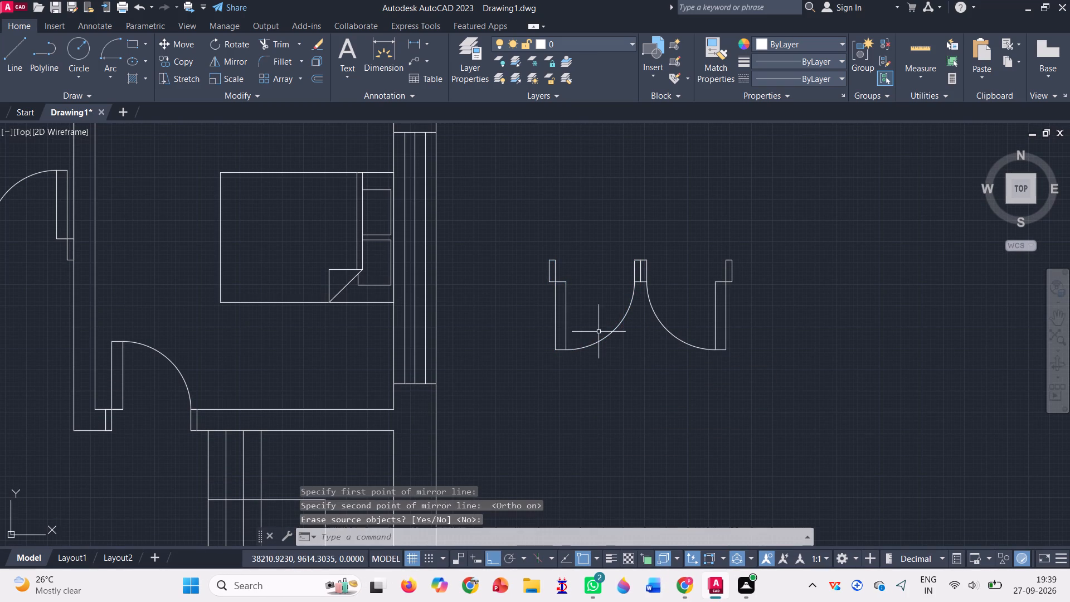
Trim the original spare door's left jamb sides and the outer lines of its right jamb beside the mirrored copy.
click(269, 46)
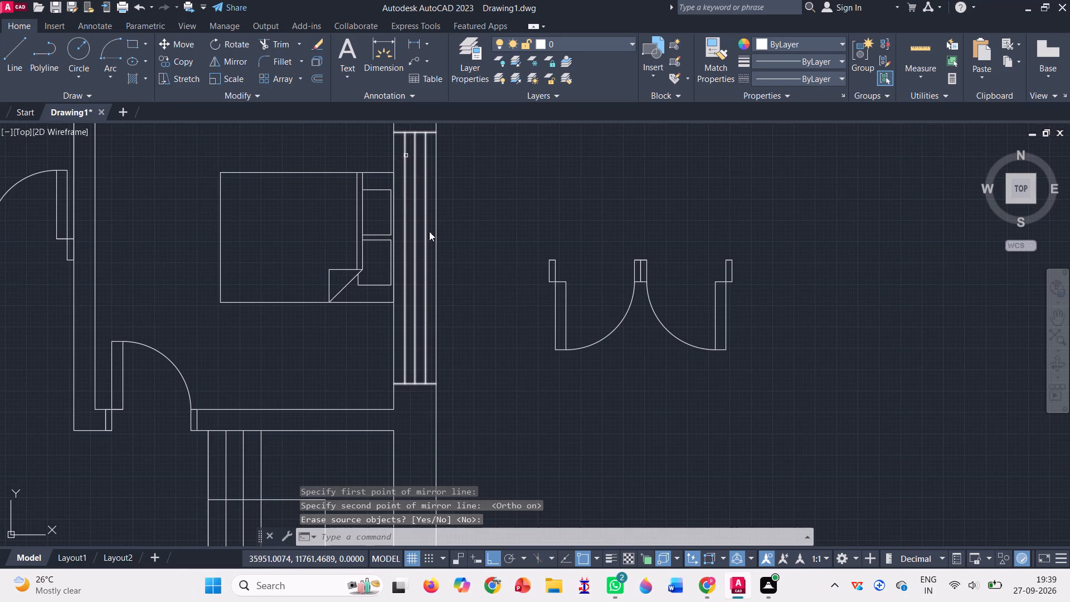
scroll(564, 324, up, 1)
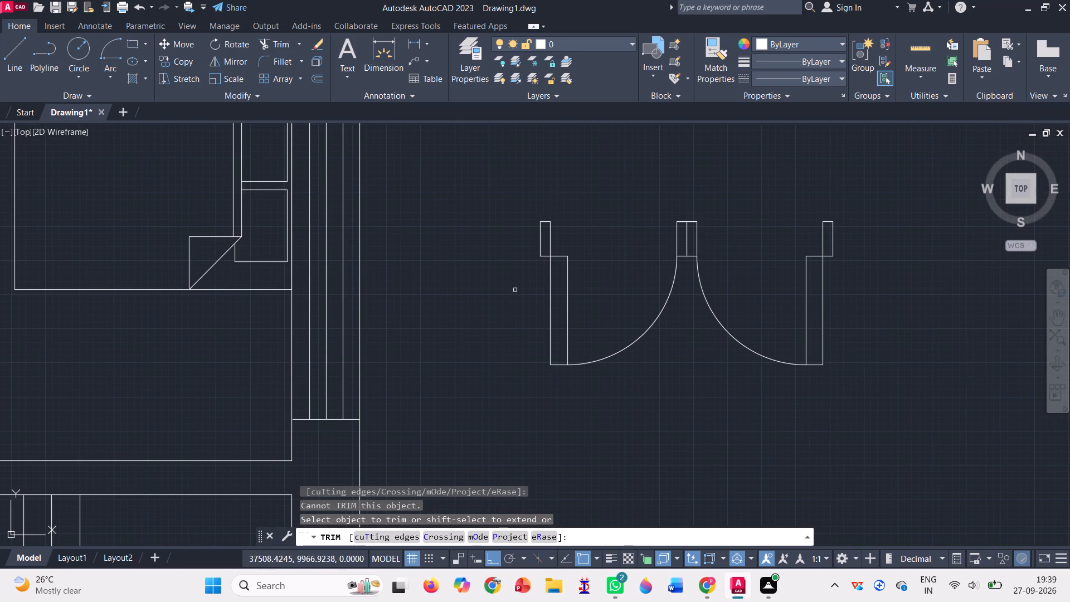
drag(526, 246, 577, 231)
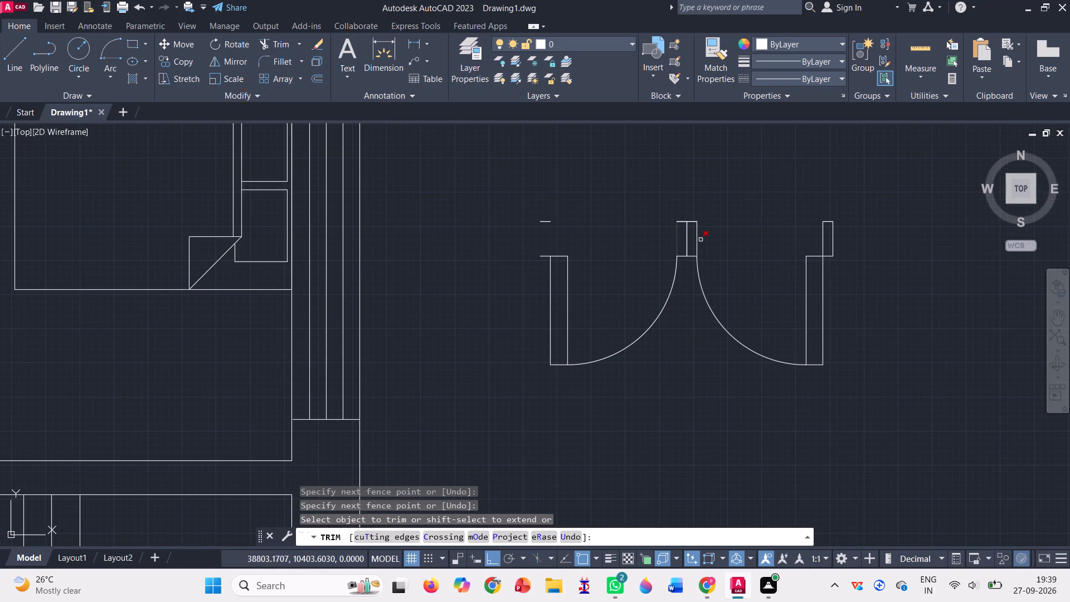
scroll(685, 247, up, 2)
drag(679, 158, 672, 203)
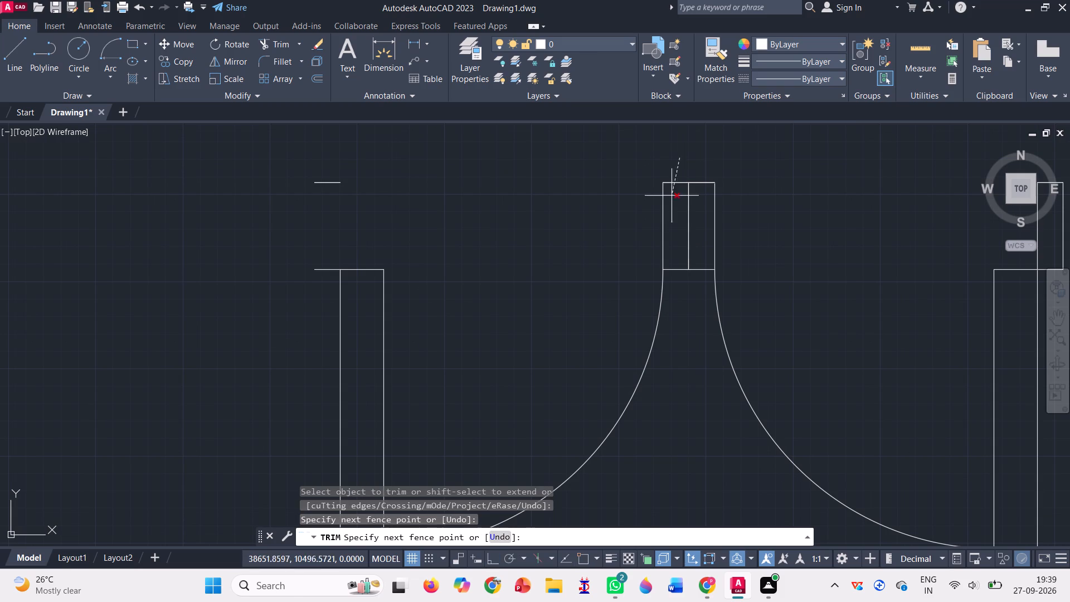
drag(672, 203, 682, 315)
drag(664, 255, 636, 270)
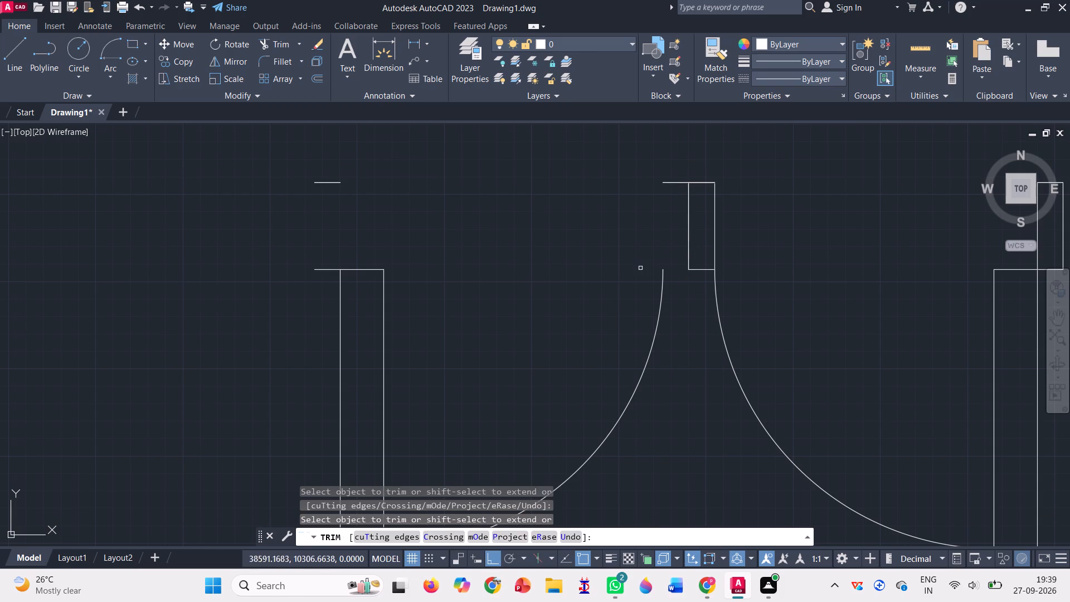
drag(636, 270, 629, 272)
drag(663, 167, 669, 195)
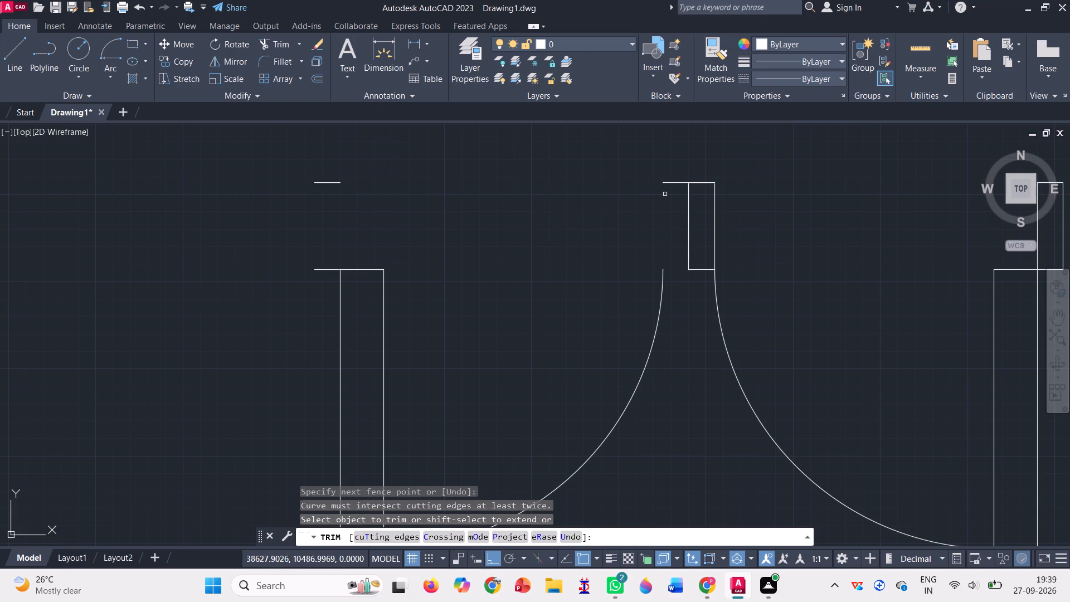
drag(663, 193, 677, 166)
click(677, 166)
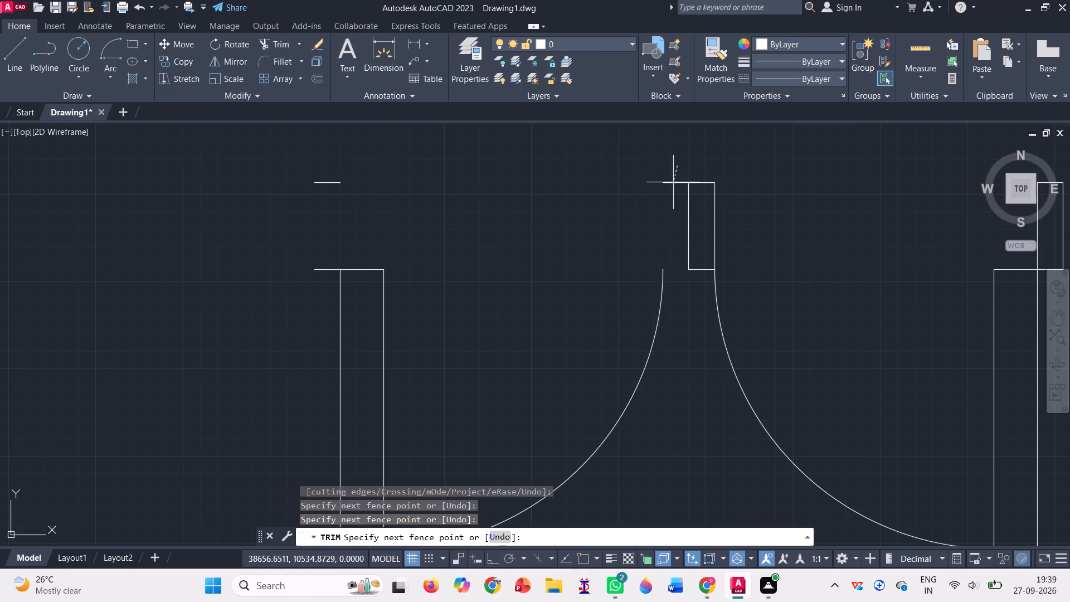
click(673, 182)
click(673, 184)
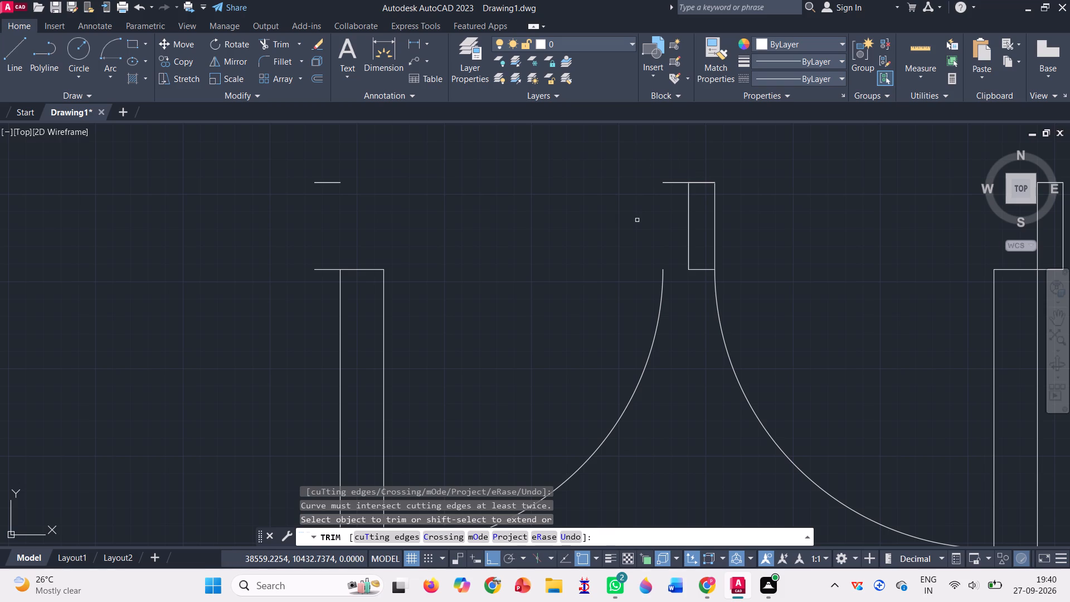
Trim away the original spare door's swing arc, leaf and remaining left jamb lines, leaving the mirrored door.
scroll(637, 220, down, 1)
drag(611, 308, 636, 398)
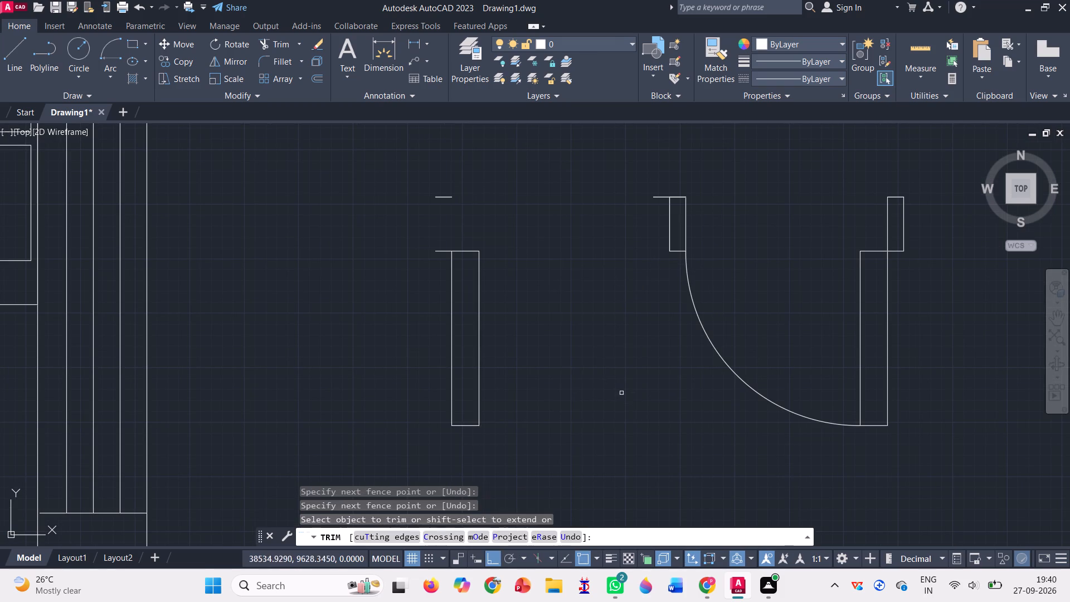
drag(329, 341, 488, 336)
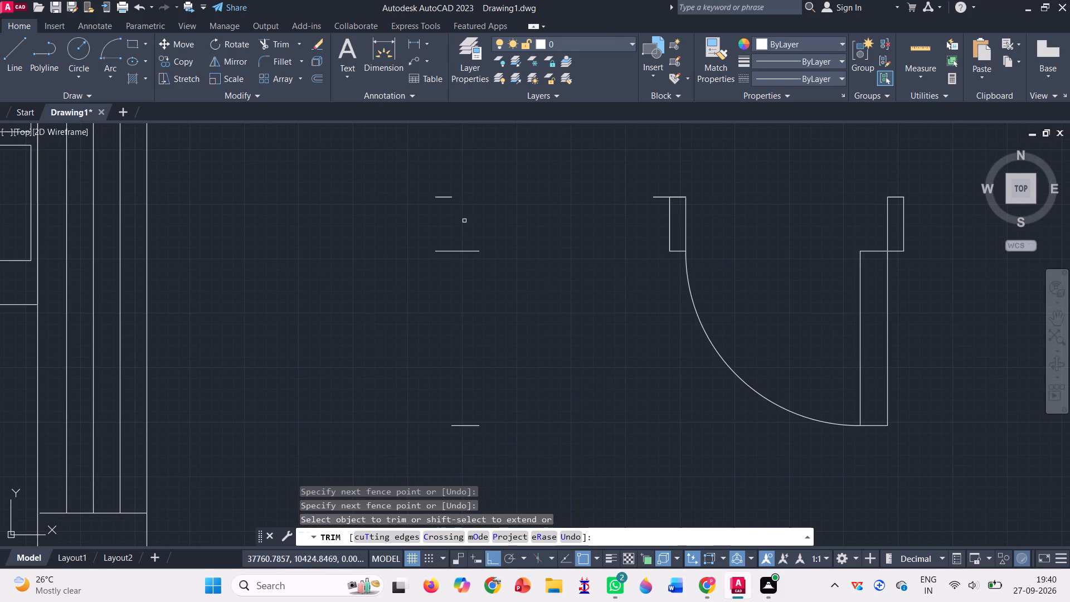
drag(434, 167, 454, 276)
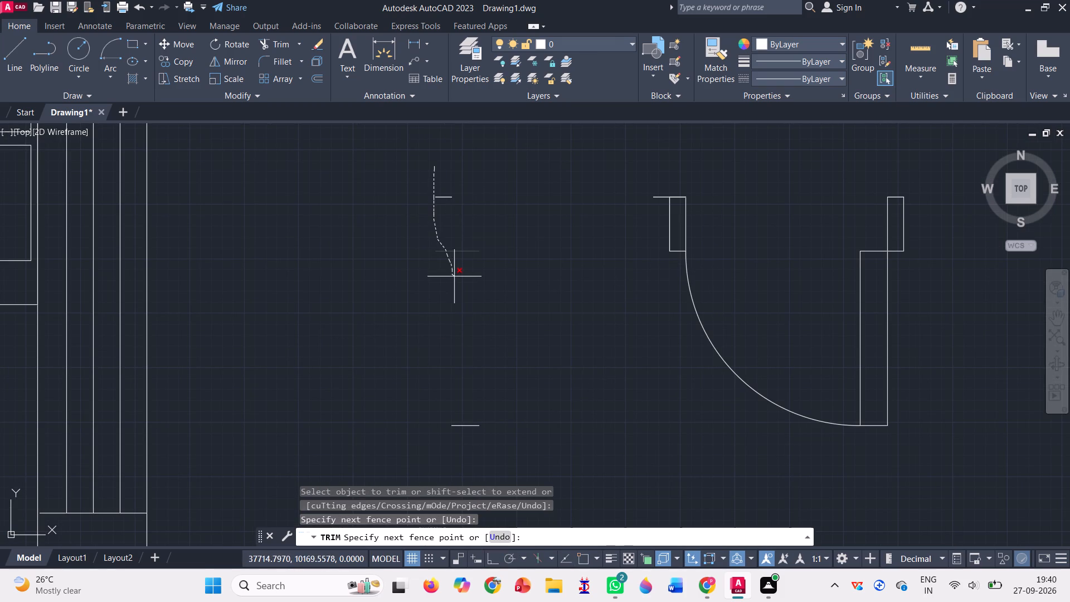
drag(454, 276, 455, 181)
drag(466, 407, 484, 444)
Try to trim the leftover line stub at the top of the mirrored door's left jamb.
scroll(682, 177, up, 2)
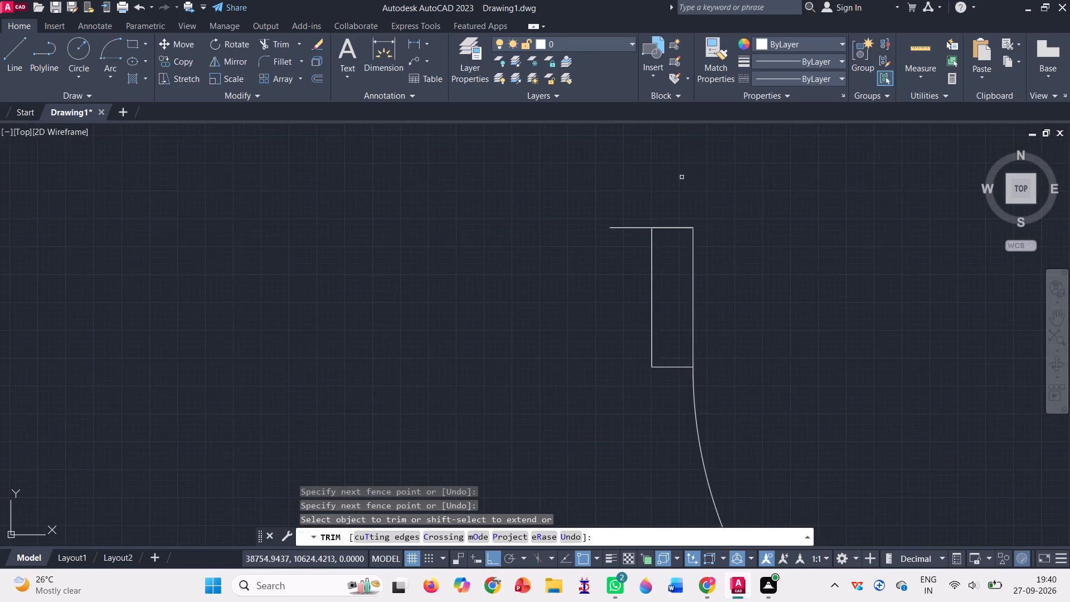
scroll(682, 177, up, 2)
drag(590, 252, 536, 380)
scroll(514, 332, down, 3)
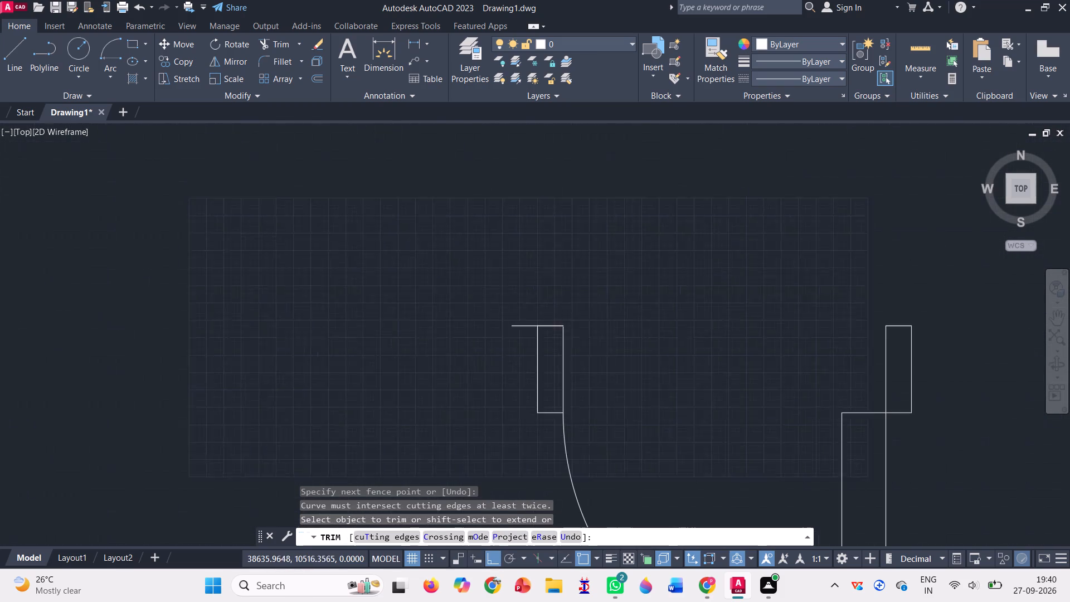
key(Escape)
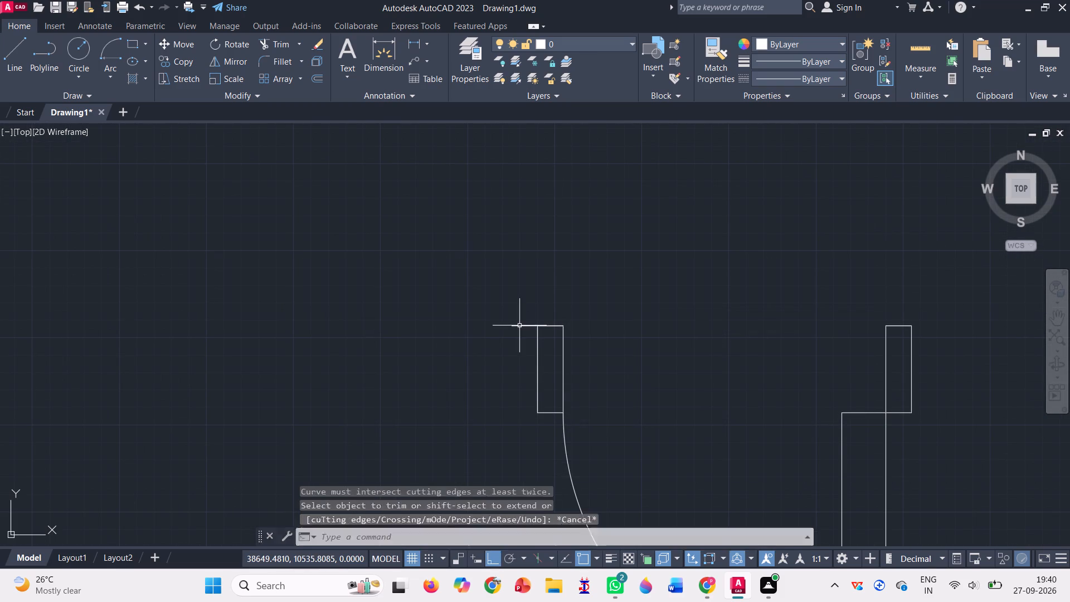
With Ortho off, copy the mirrored door from its right jamb's top corner to the upper-right wall of the second plan's lower right room.
scroll(473, 293, down, 2)
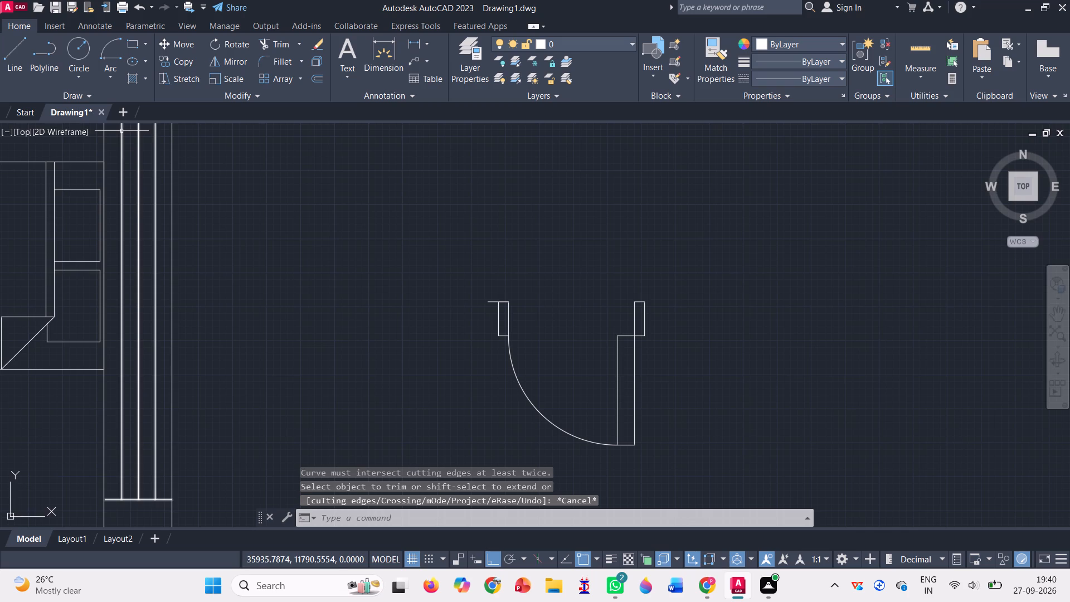
scroll(372, 302, down, 2)
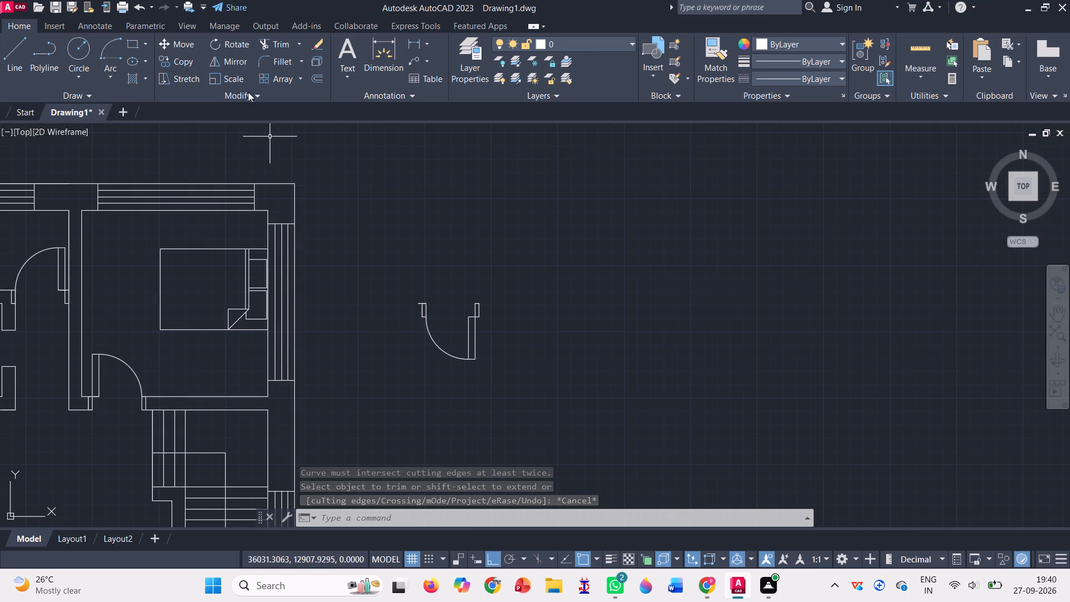
click(174, 61)
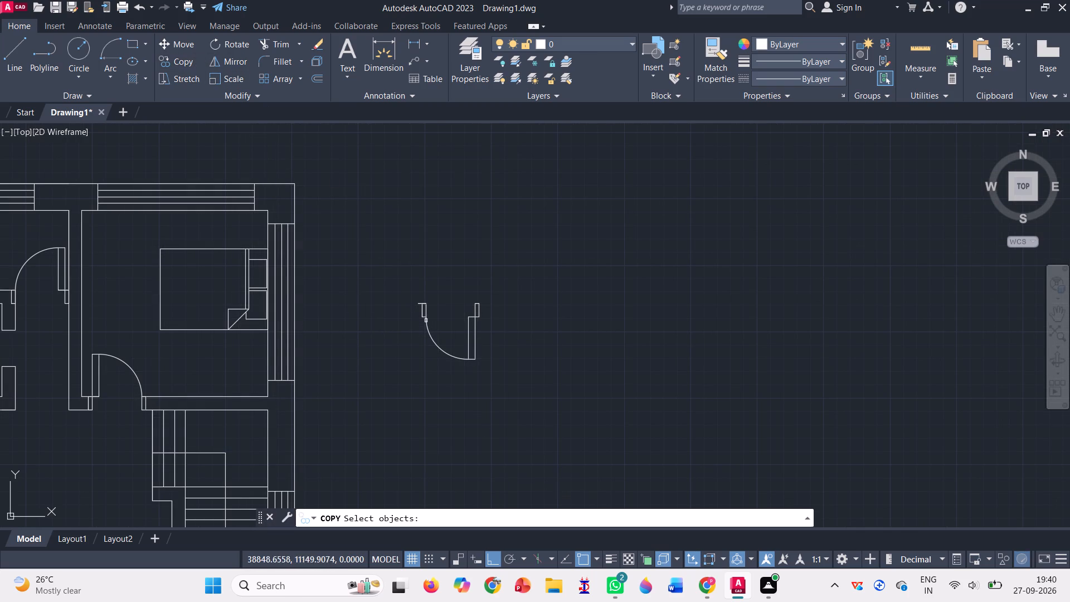
drag(397, 320, 430, 408)
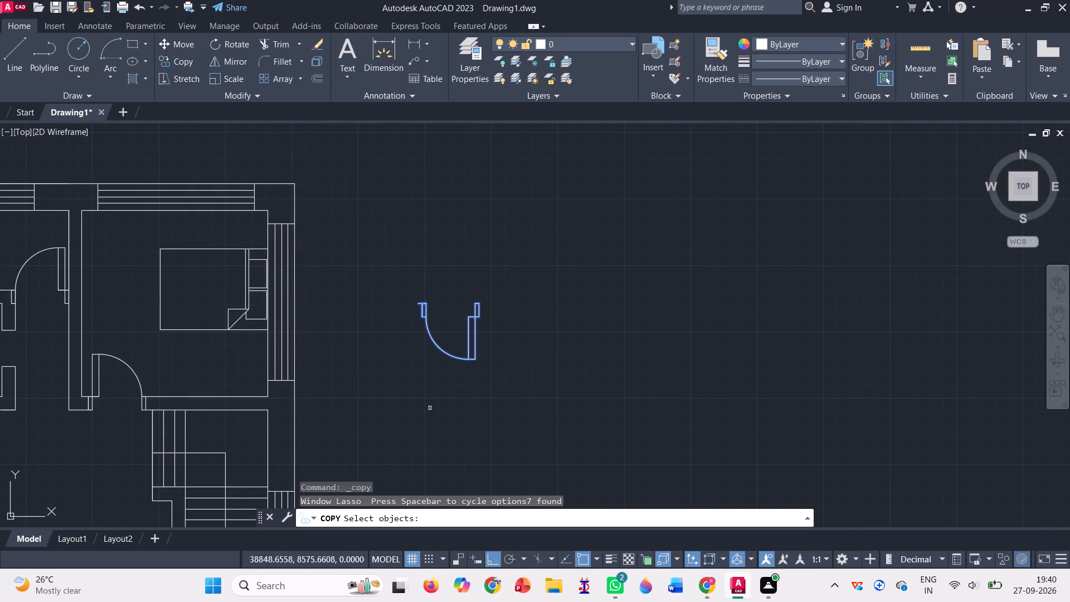
key(Return)
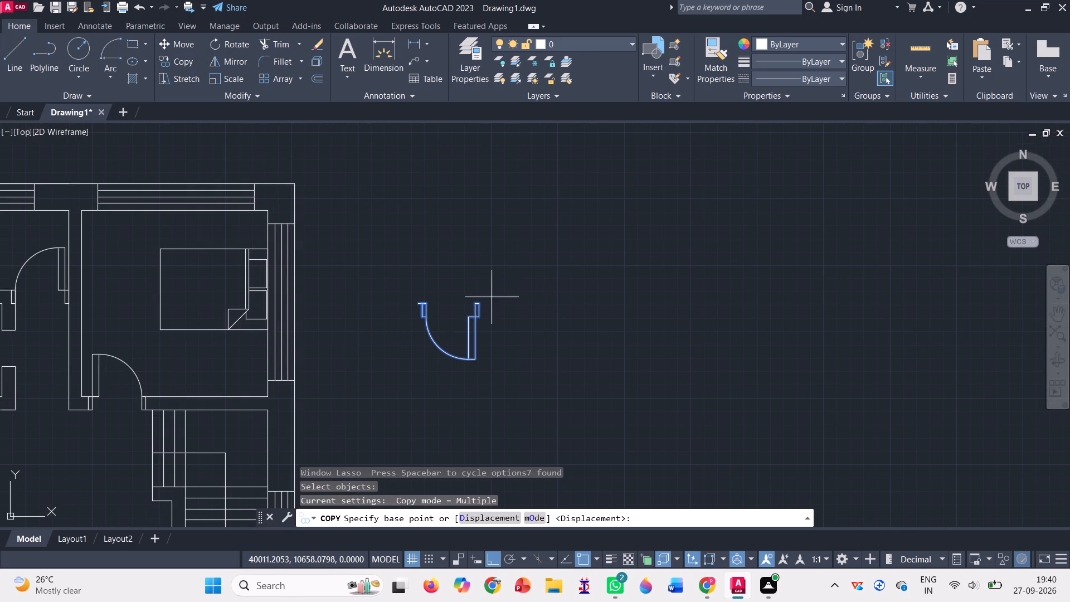
scroll(492, 299, up, 2)
click(456, 311)
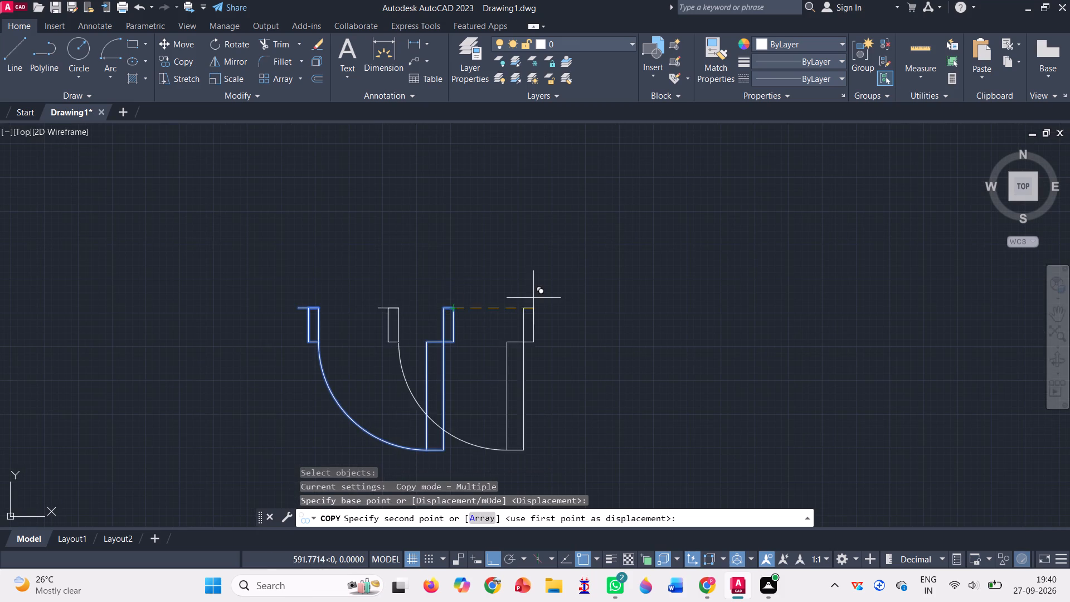
scroll(595, 274, down, 4)
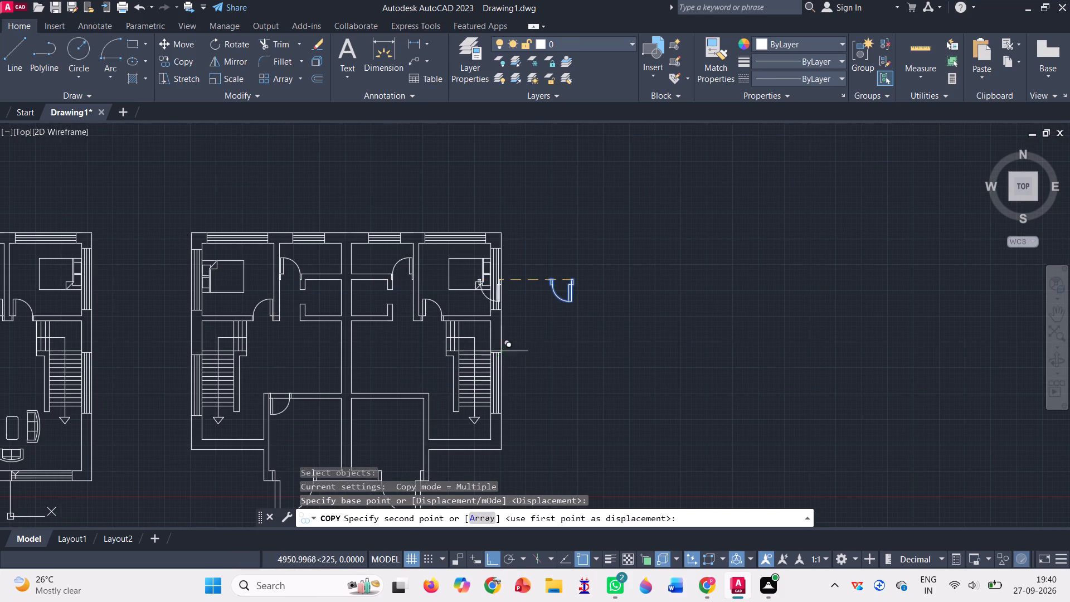
click(497, 556)
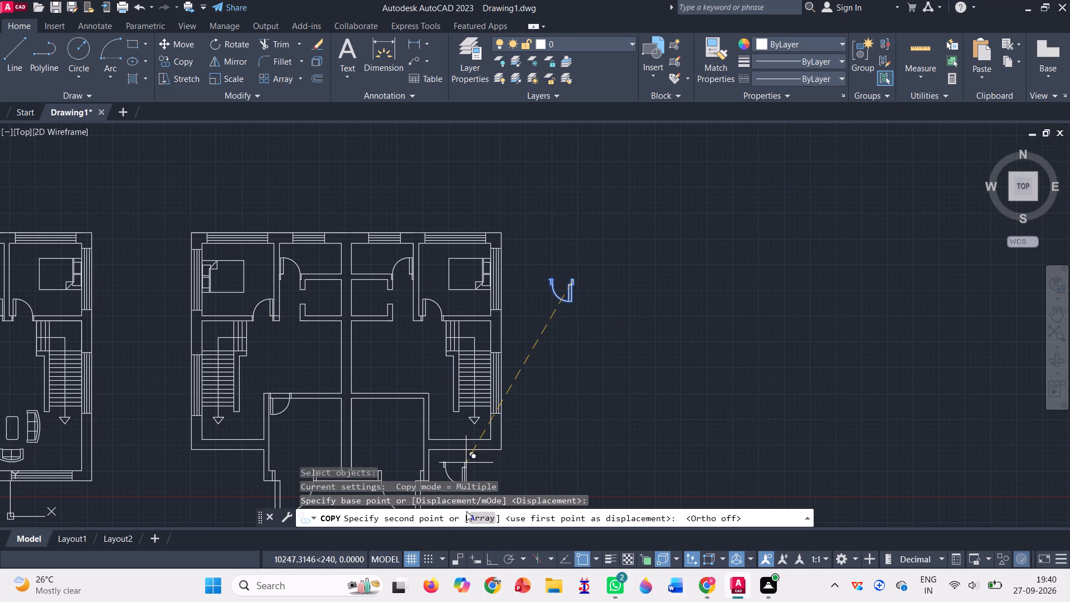
scroll(403, 406, up, 5)
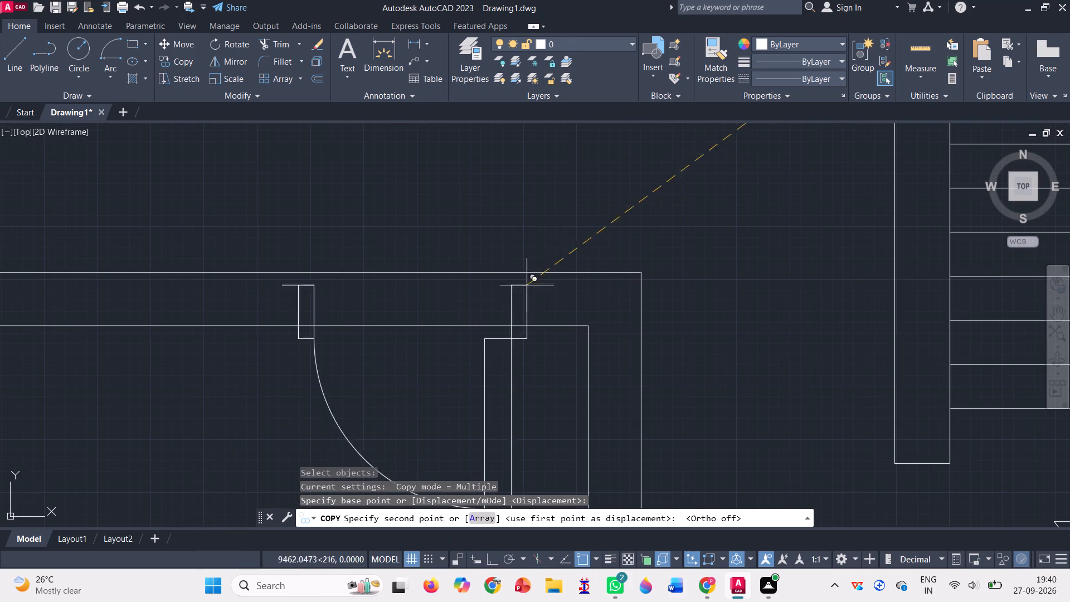
click(575, 274)
scroll(551, 218, down, 4)
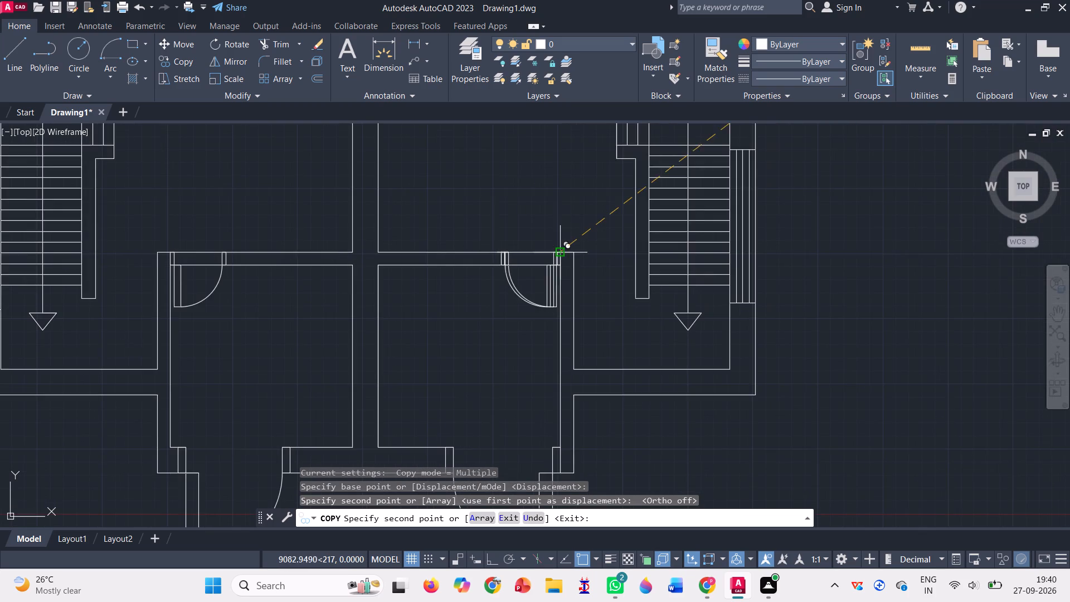
scroll(562, 256, down, 1)
key(Escape)
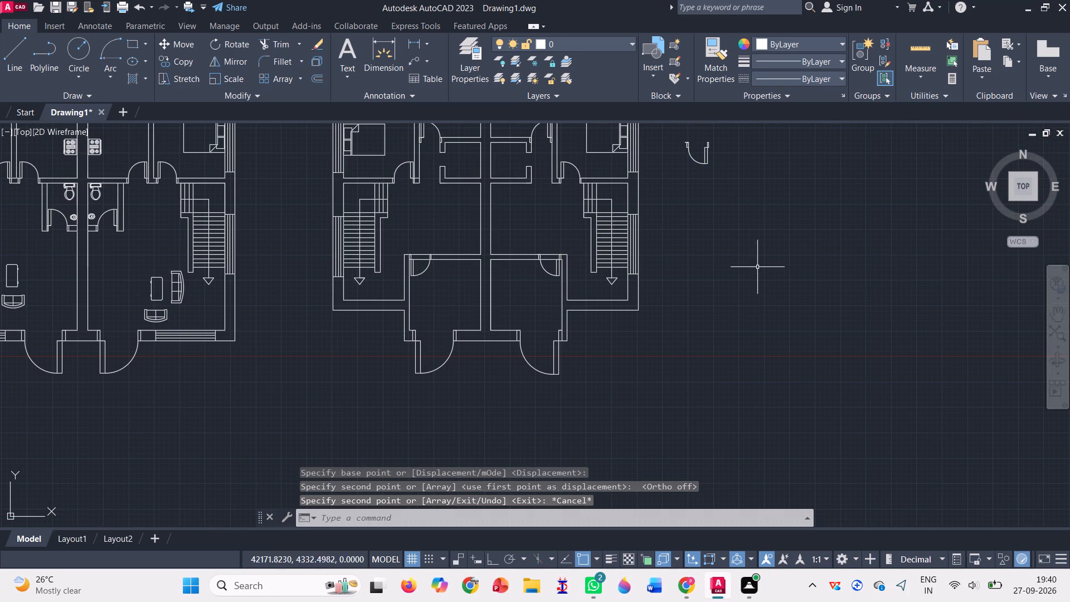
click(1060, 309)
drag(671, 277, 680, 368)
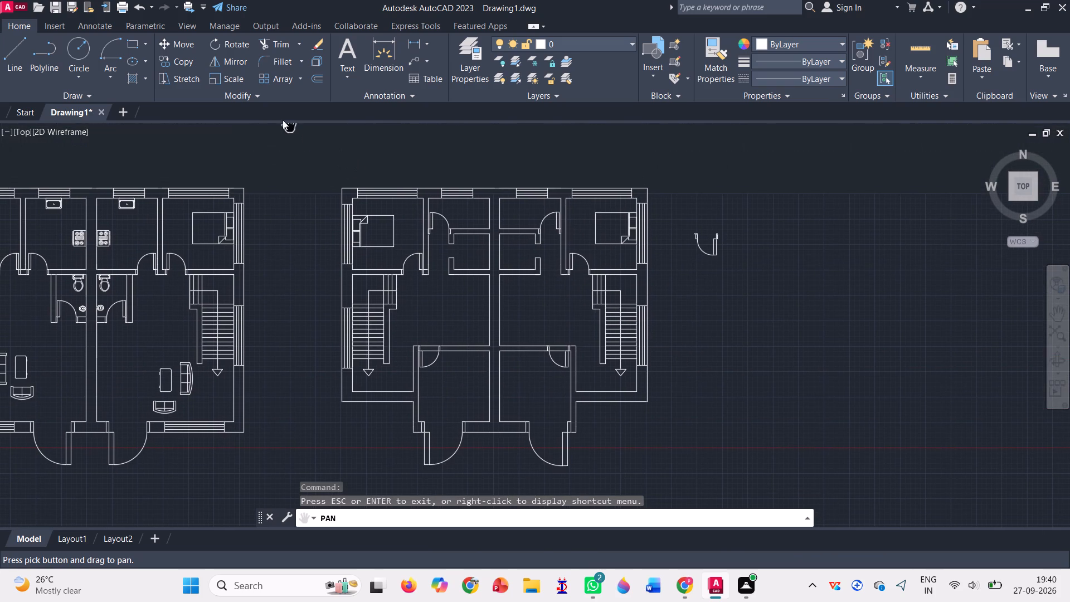
Trim the wall lines crossing the door openings in the upper walls of the second plan's two lower rooms.
click(271, 37)
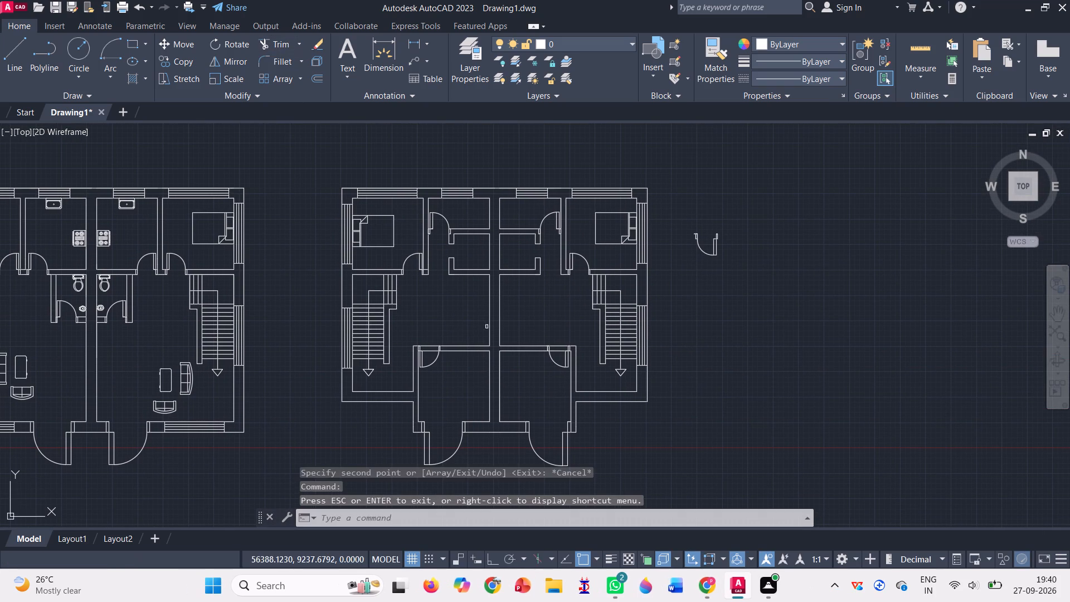
scroll(556, 355, up, 5)
drag(555, 351, 554, 265)
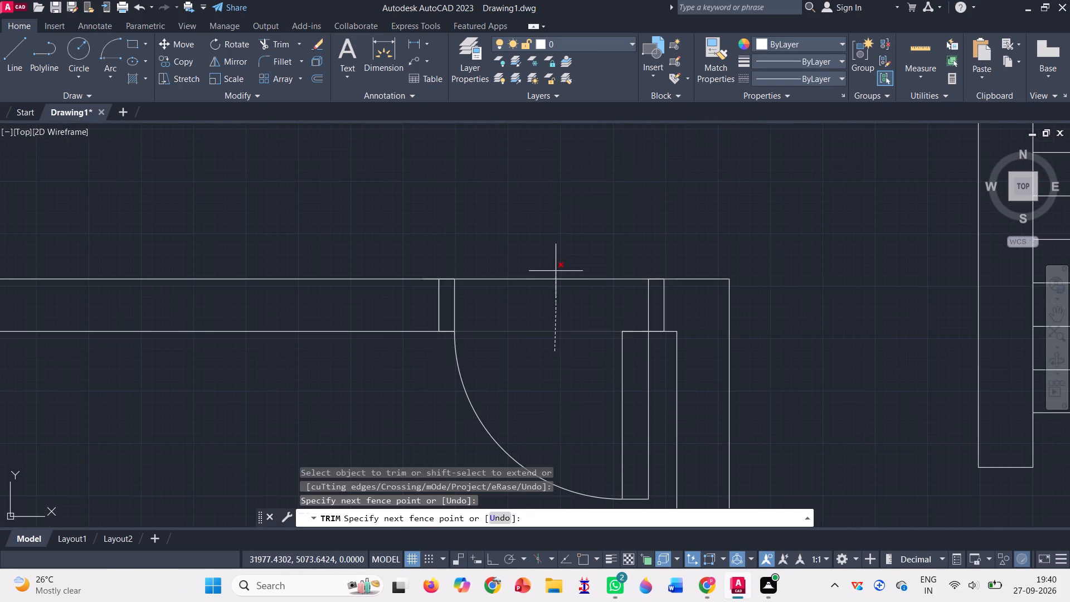
drag(554, 265, 554, 260)
scroll(557, 258, down, 3)
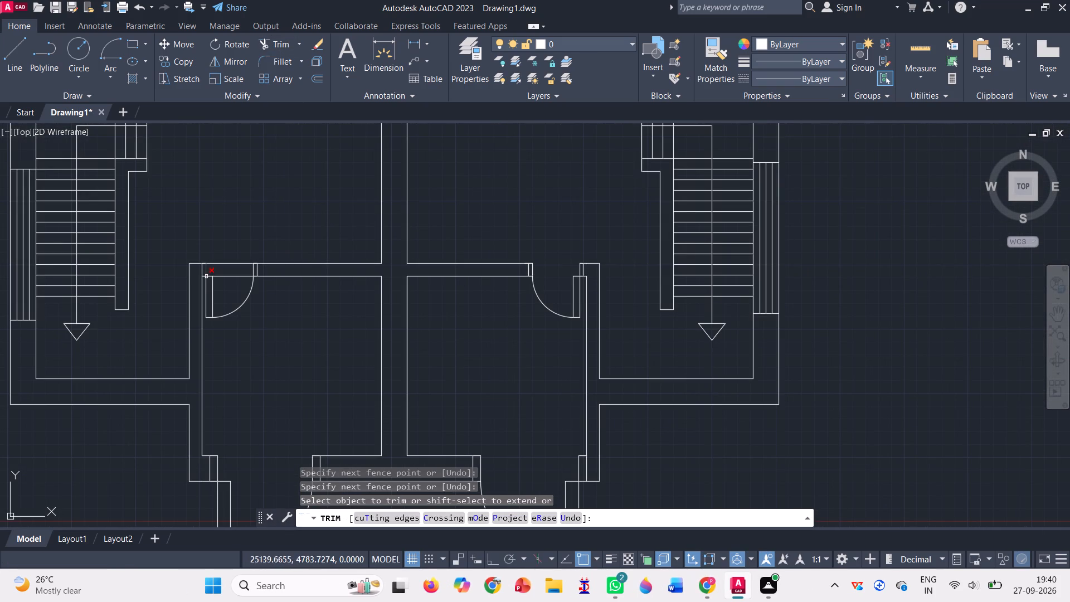
scroll(234, 276, up, 4)
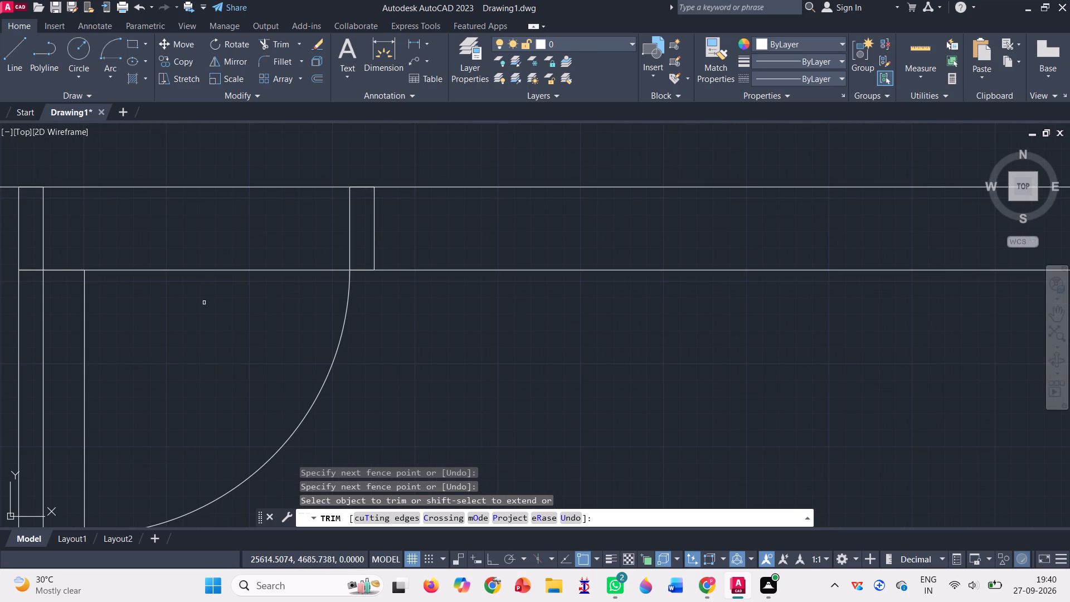
drag(204, 303, 218, 144)
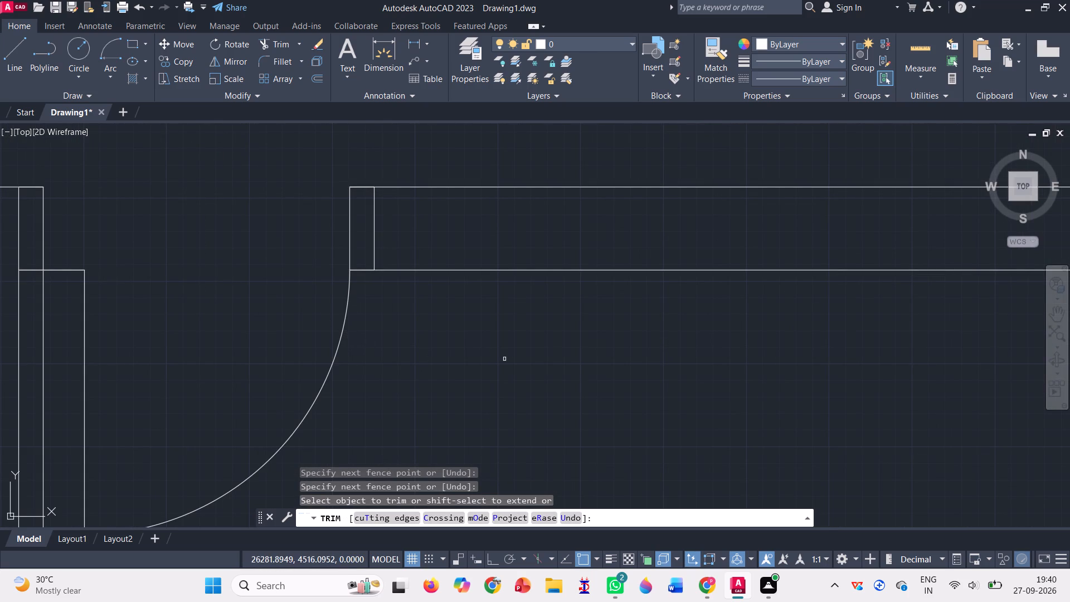
Trim away the swing arc and left jamb sides of the spare door beside the second plan.
scroll(504, 359, down, 6)
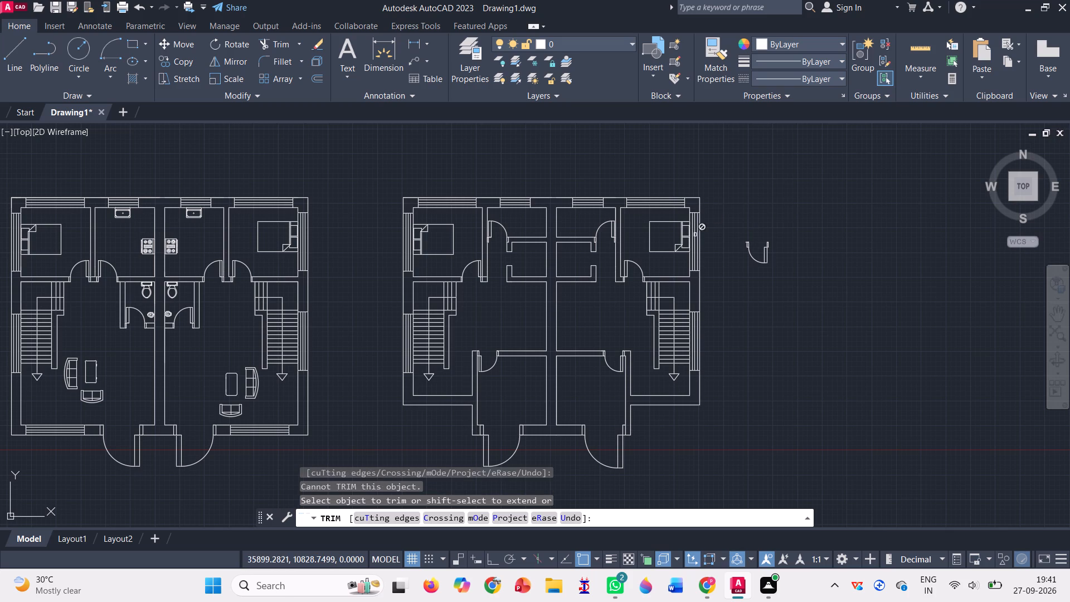
drag(710, 230, 755, 292)
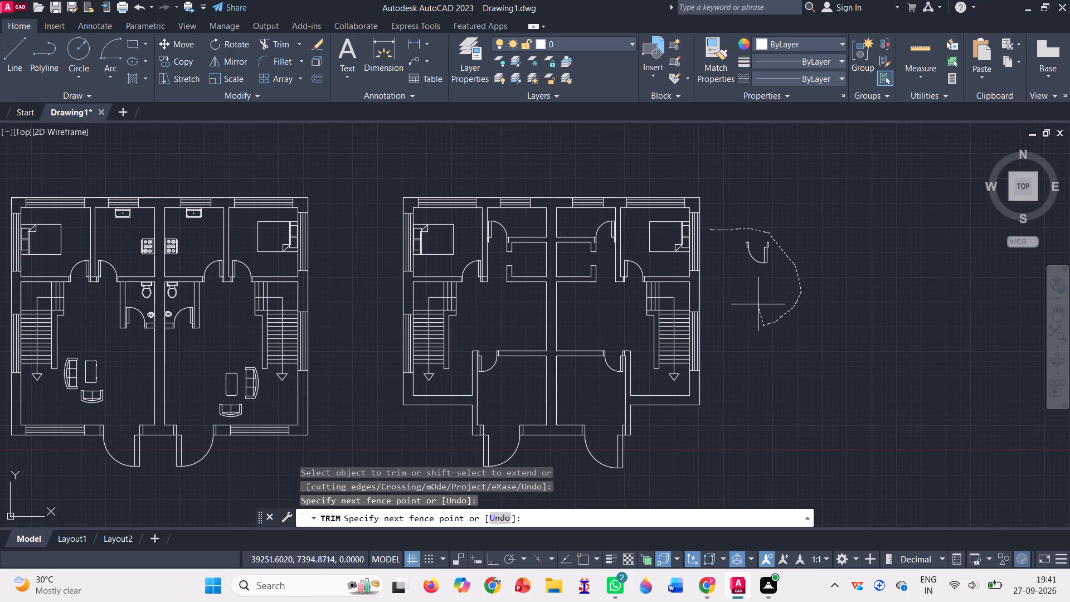
drag(755, 292, 757, 255)
scroll(747, 246, up, 6)
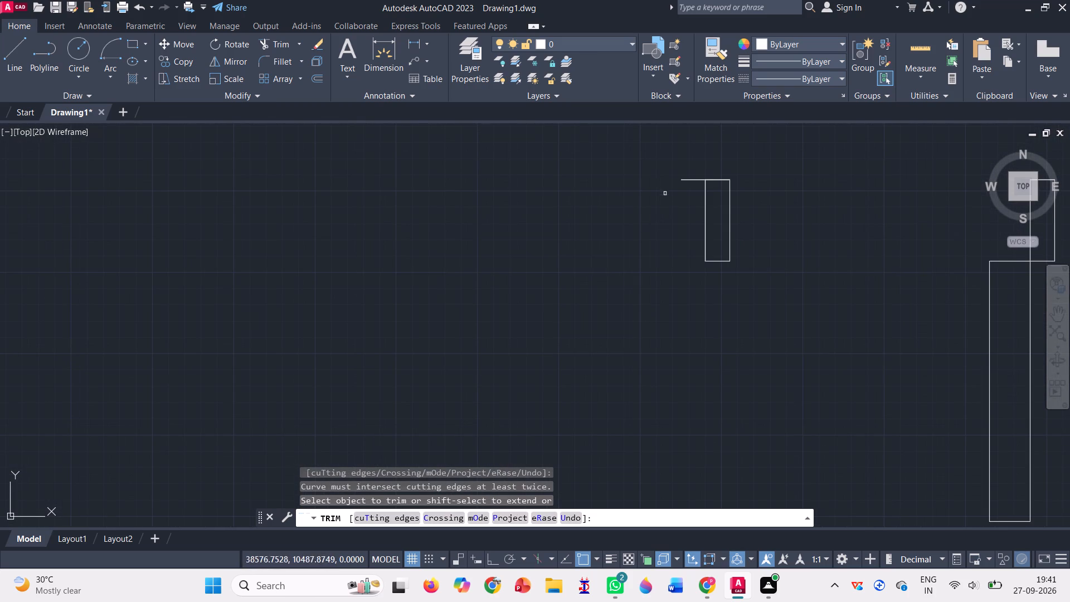
drag(680, 198, 694, 226)
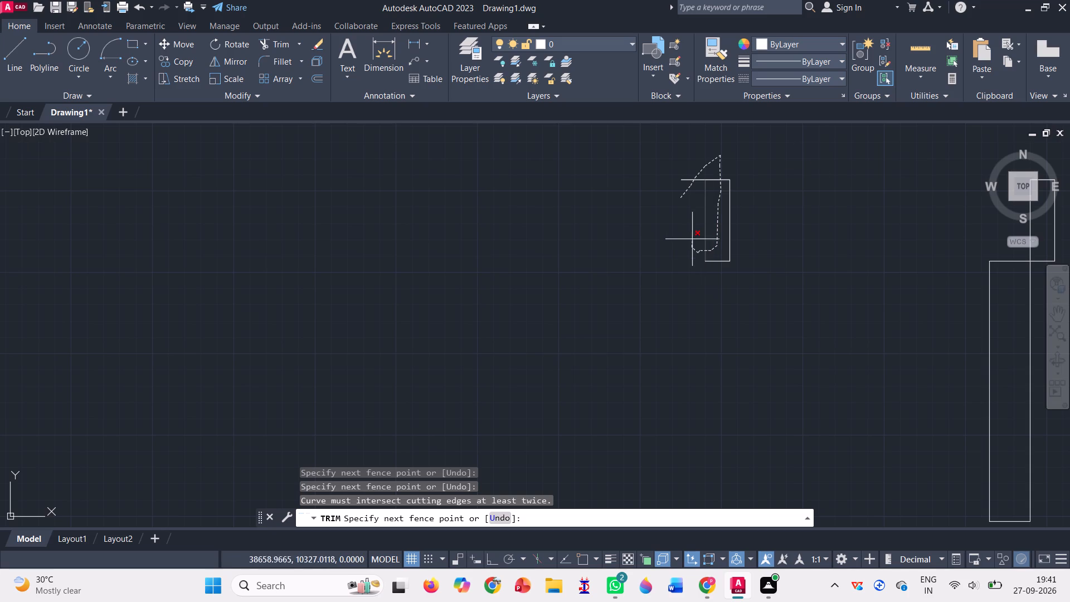
drag(694, 226, 731, 190)
drag(712, 186, 717, 153)
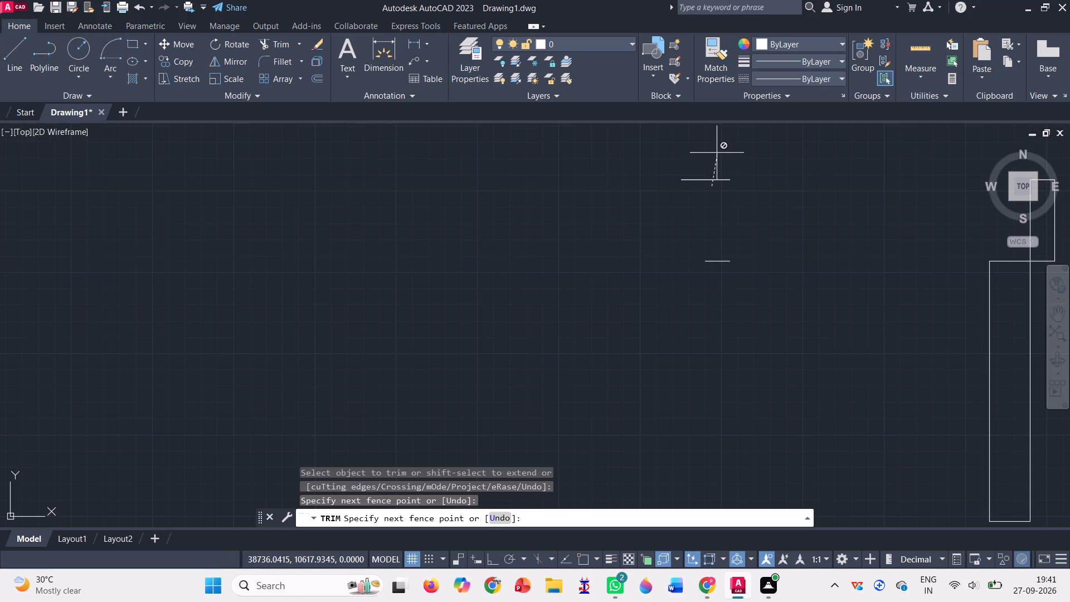
drag(717, 153, 722, 145)
scroll(683, 230, down, 3)
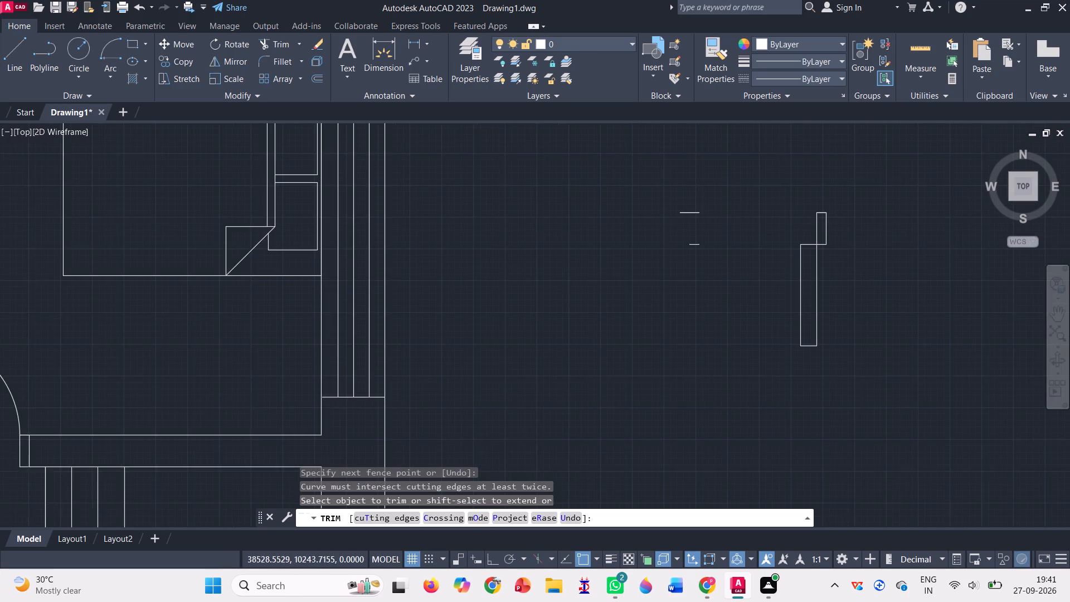
scroll(666, 251, down, 1)
key(Escape)
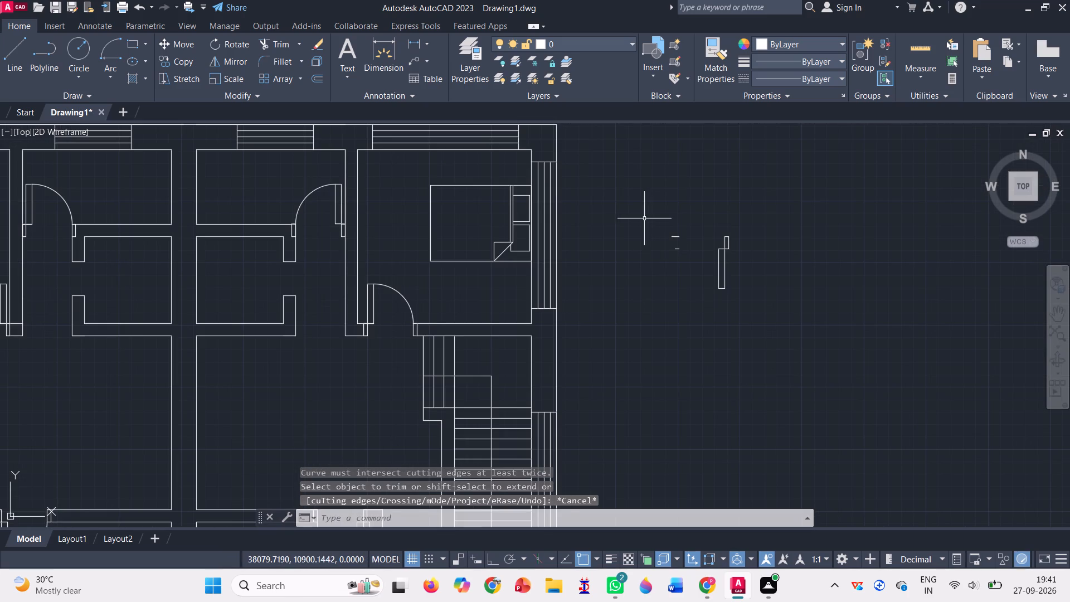
Erase all remaining pieces of the spare door beside the second plan.
drag(644, 219, 696, 358)
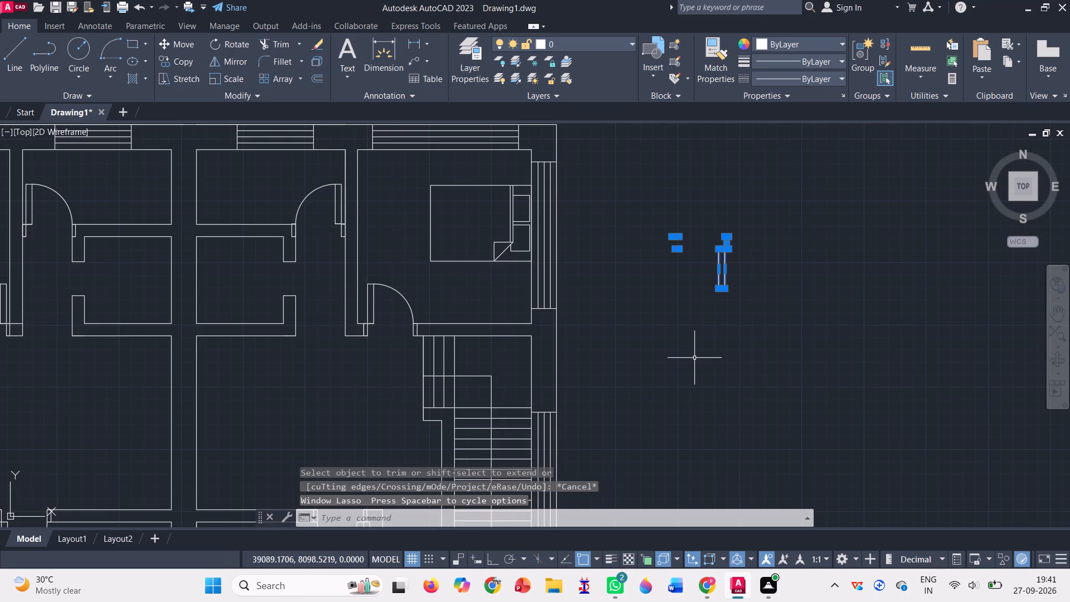
key(Delete)
Copy the second plan's upper-left bedroom bed by its top-left corner to the party wall's midpoint in the lower right room.
scroll(684, 309, down, 2)
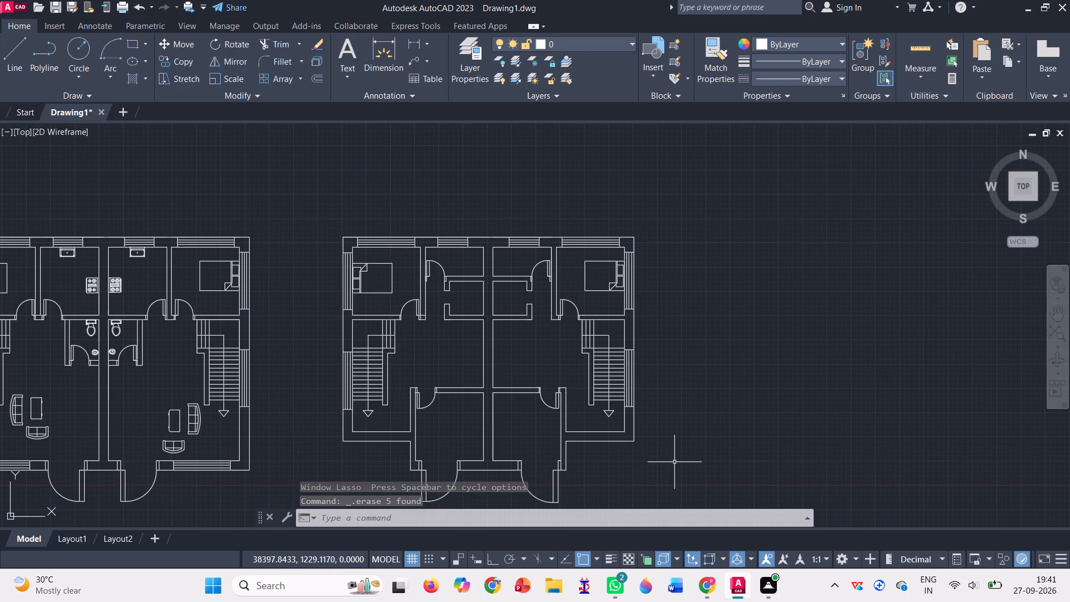
click(361, 271)
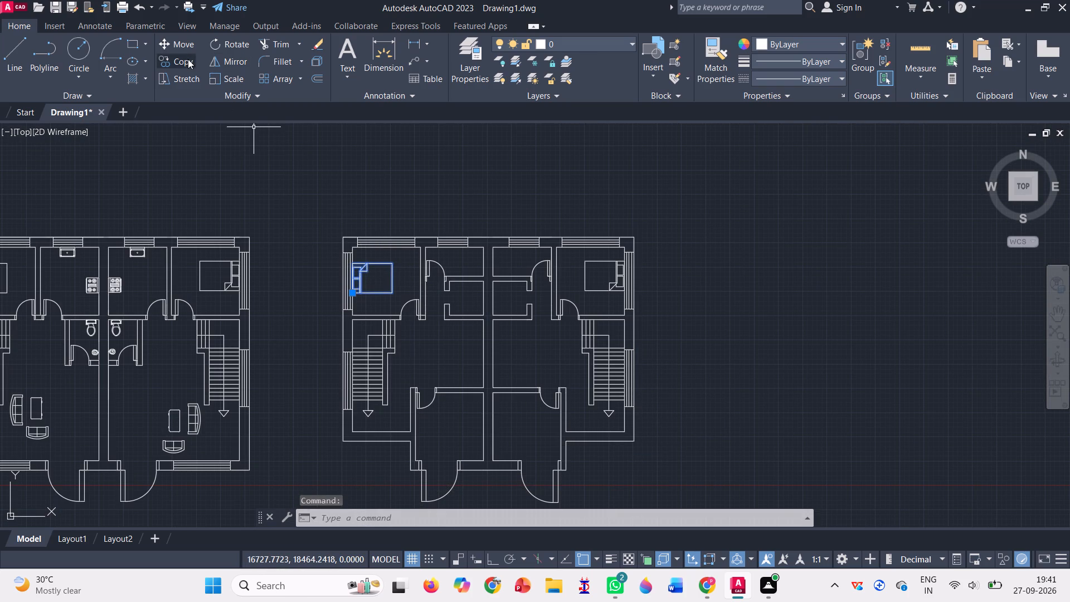
click(188, 59)
scroll(358, 271, up, 3)
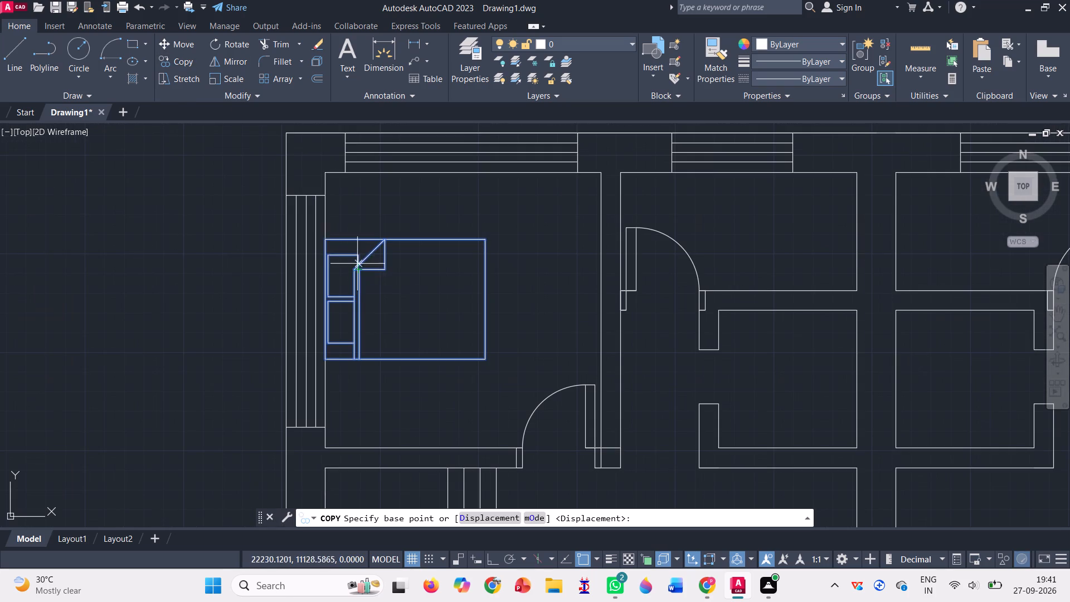
click(325, 239)
scroll(329, 234, down, 3)
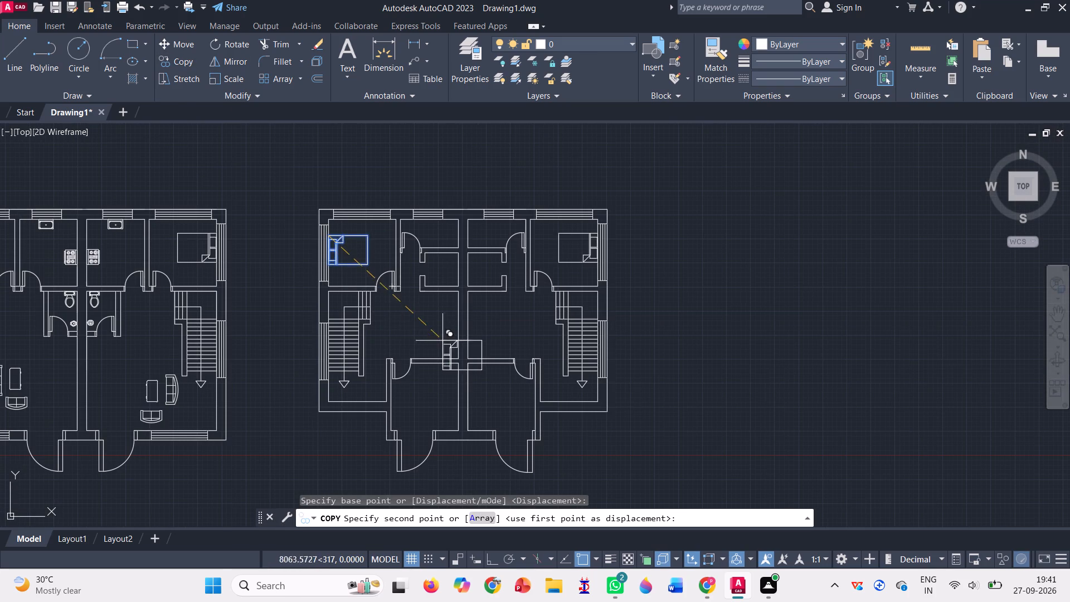
scroll(464, 387, up, 2)
scroll(470, 378, down, 2)
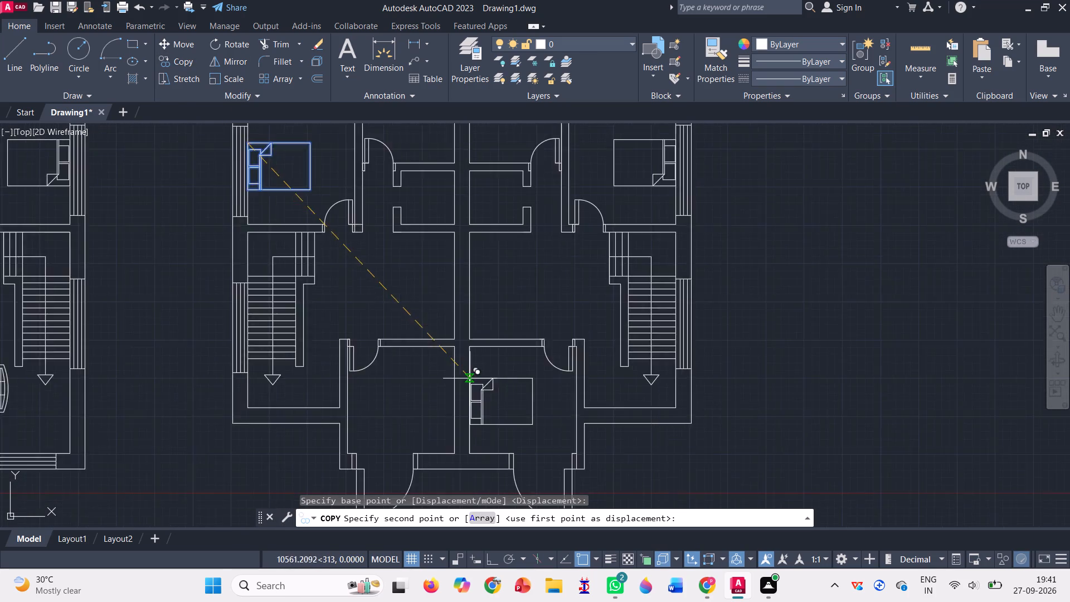
scroll(476, 416, up, 4)
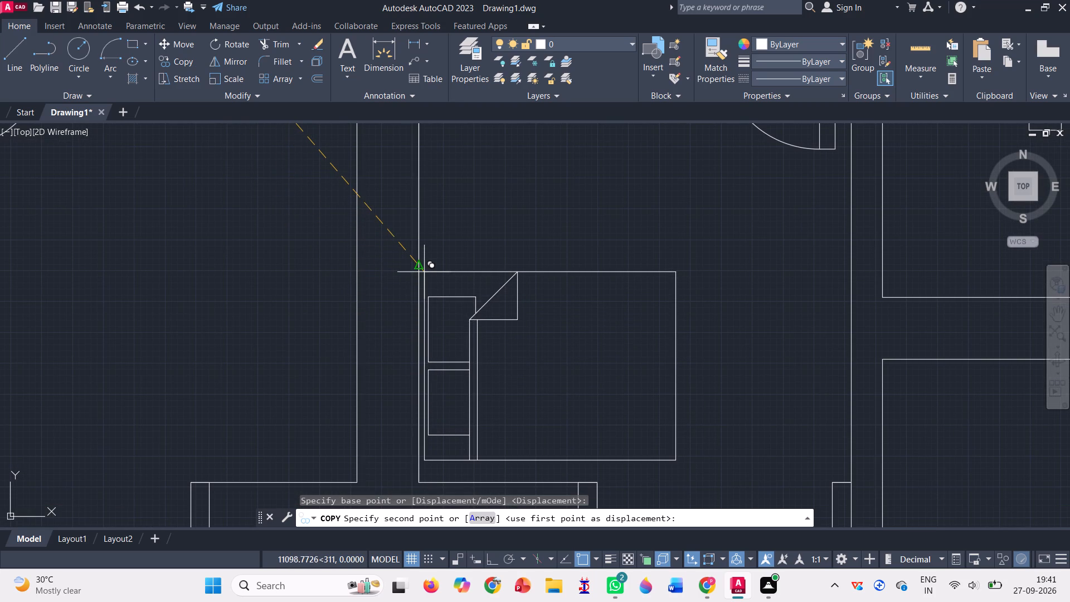
click(424, 272)
scroll(426, 275, down, 2)
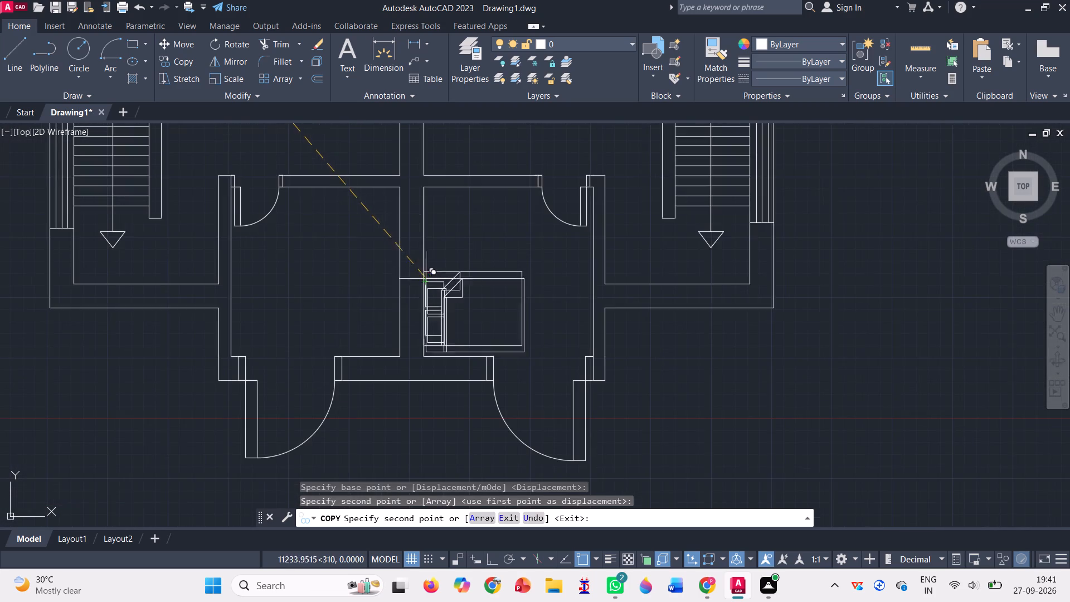
scroll(442, 295, down, 1)
scroll(635, 367, down, 2)
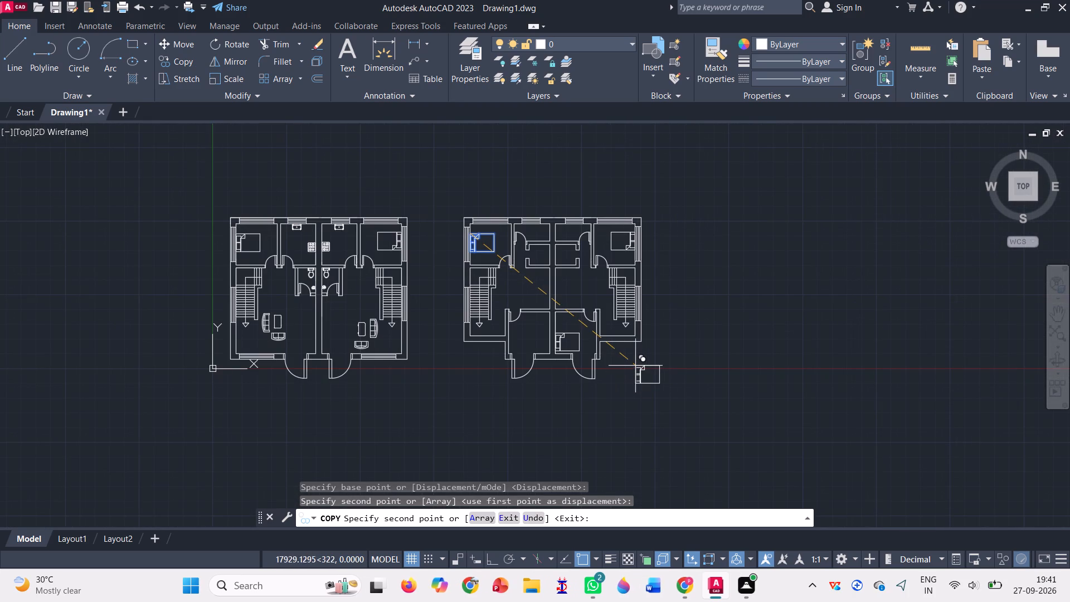
key(Return)
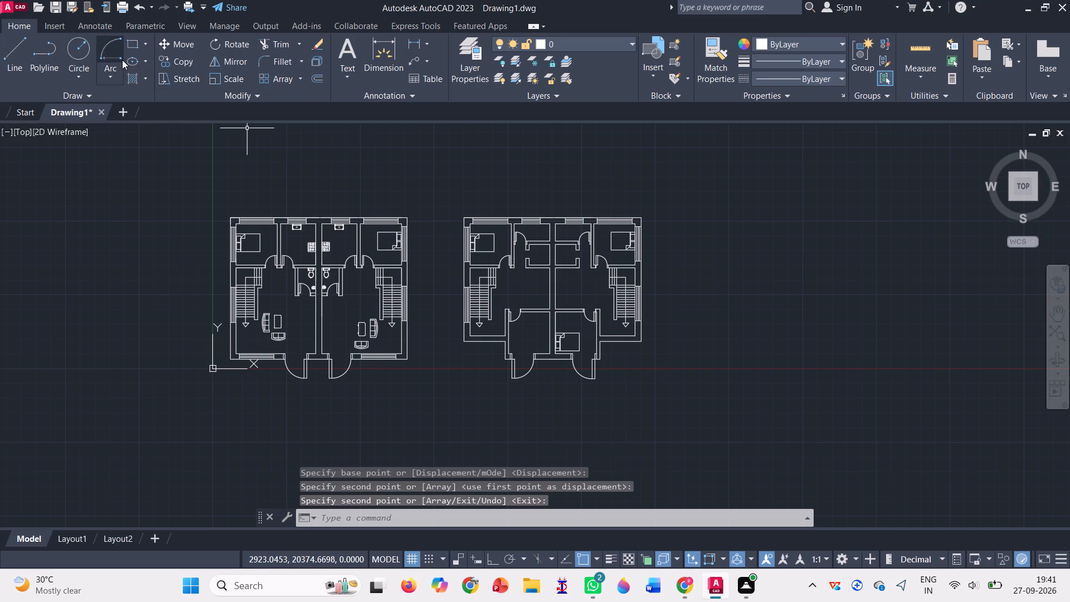
Copy the upper-right bedroom bed by its bottom-right corner to the lower left room's party wall, level with the neighbouring bed.
click(189, 59)
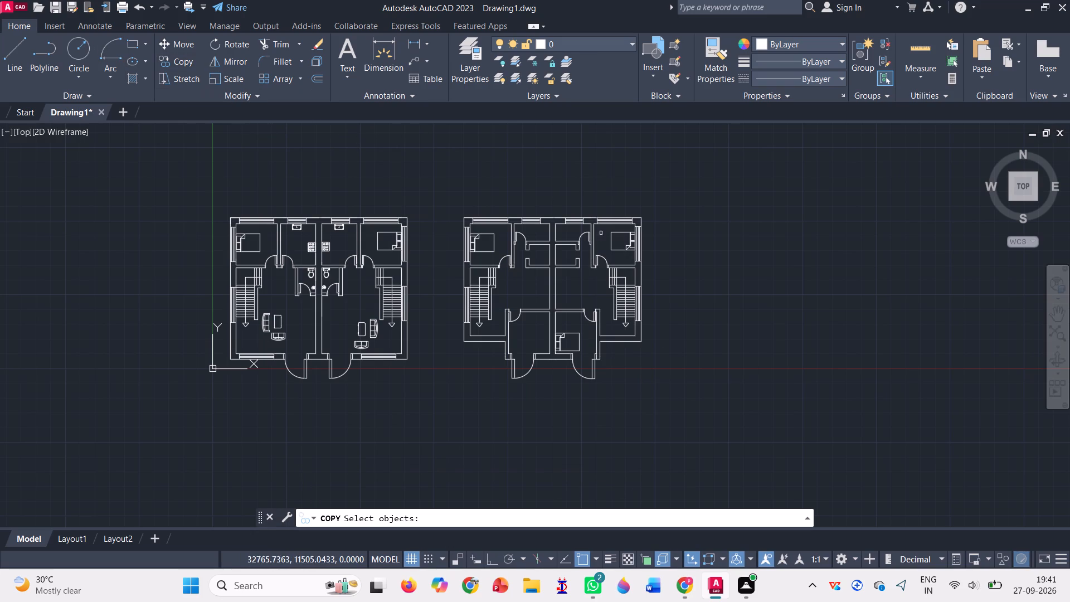
scroll(611, 237, up, 4)
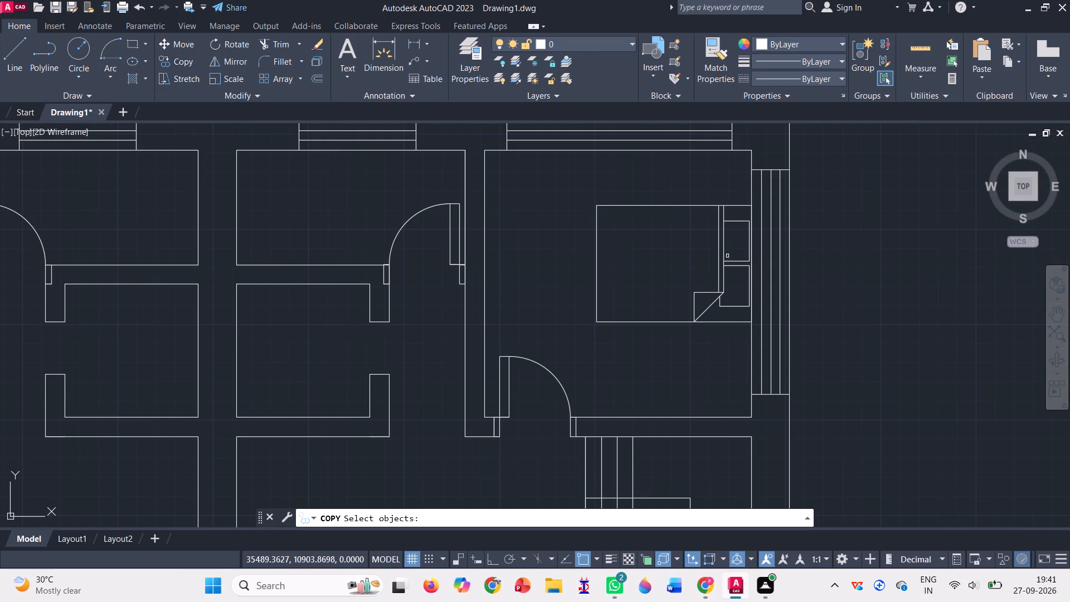
click(727, 256)
click(703, 252)
key(Return)
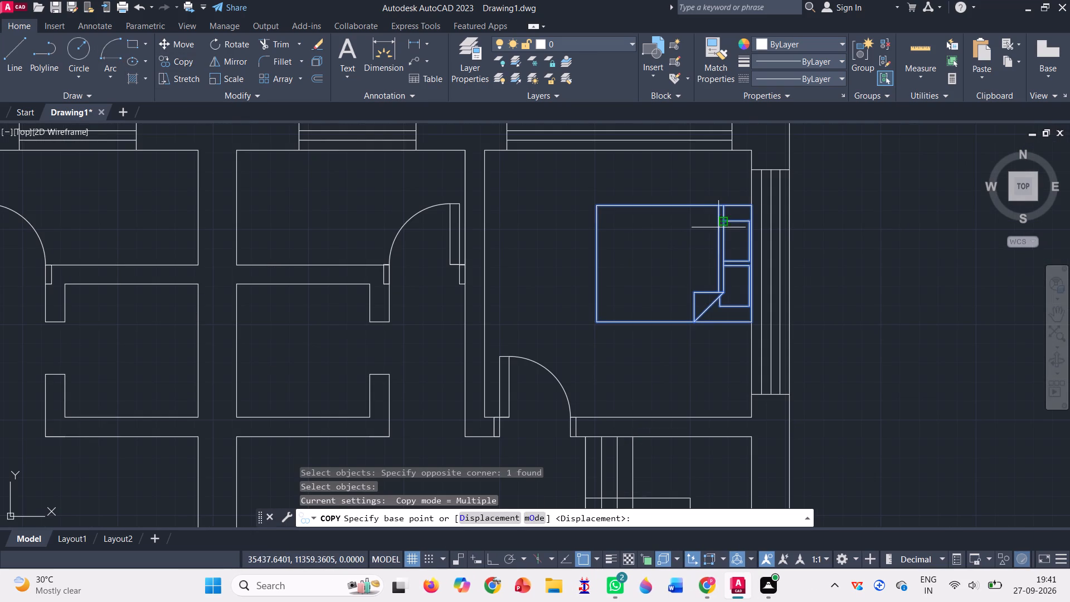
click(751, 322)
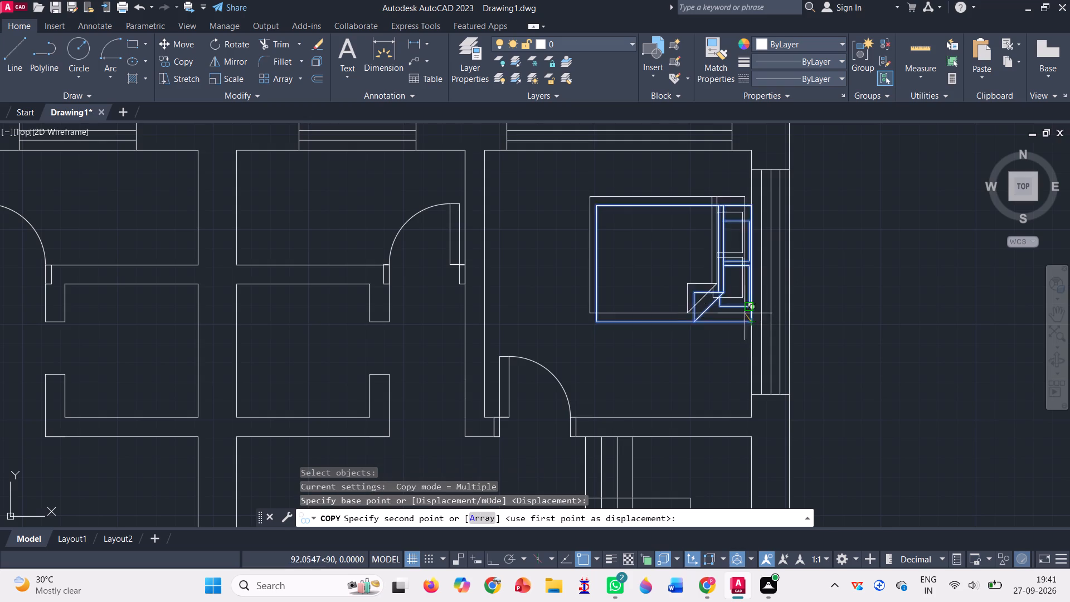
scroll(743, 312, down, 3)
scroll(611, 501, up, 1)
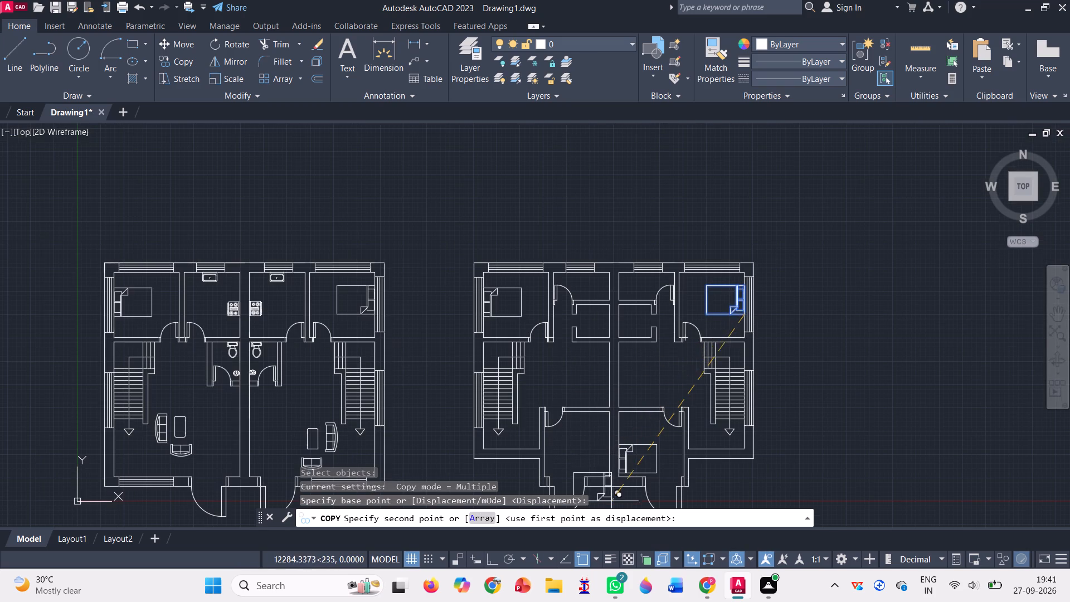
scroll(611, 501, up, 4)
scroll(564, 322, down, 2)
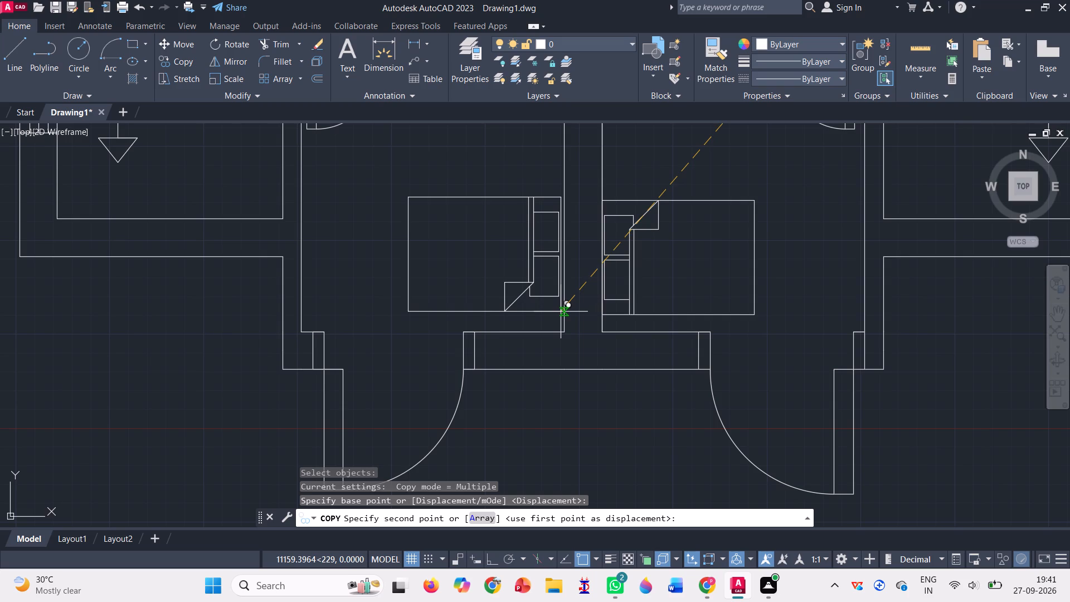
click(565, 315)
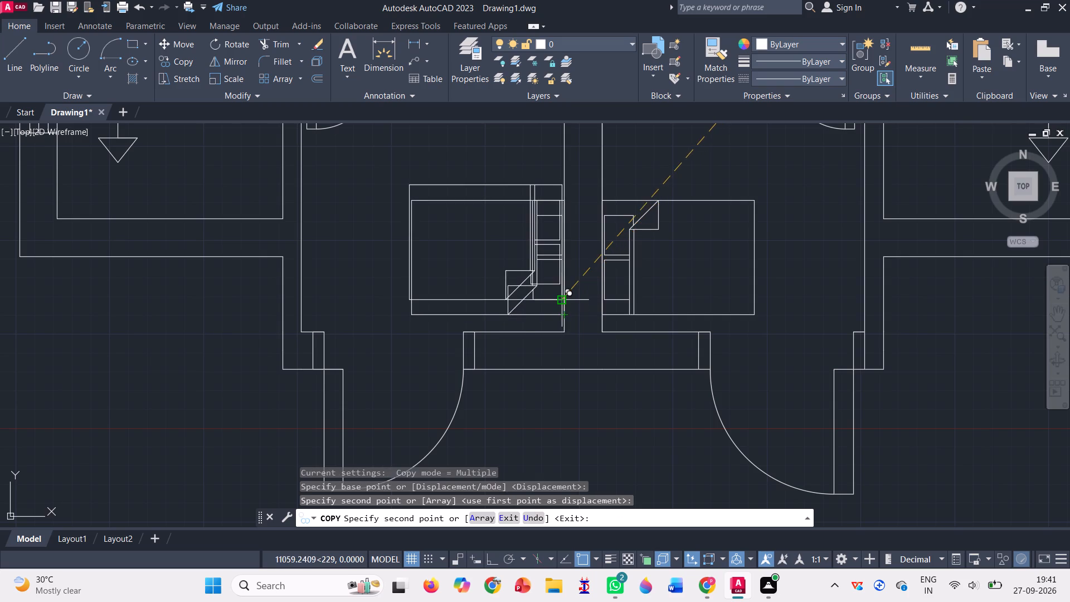
scroll(561, 299, down, 6)
scroll(593, 257, up, 3)
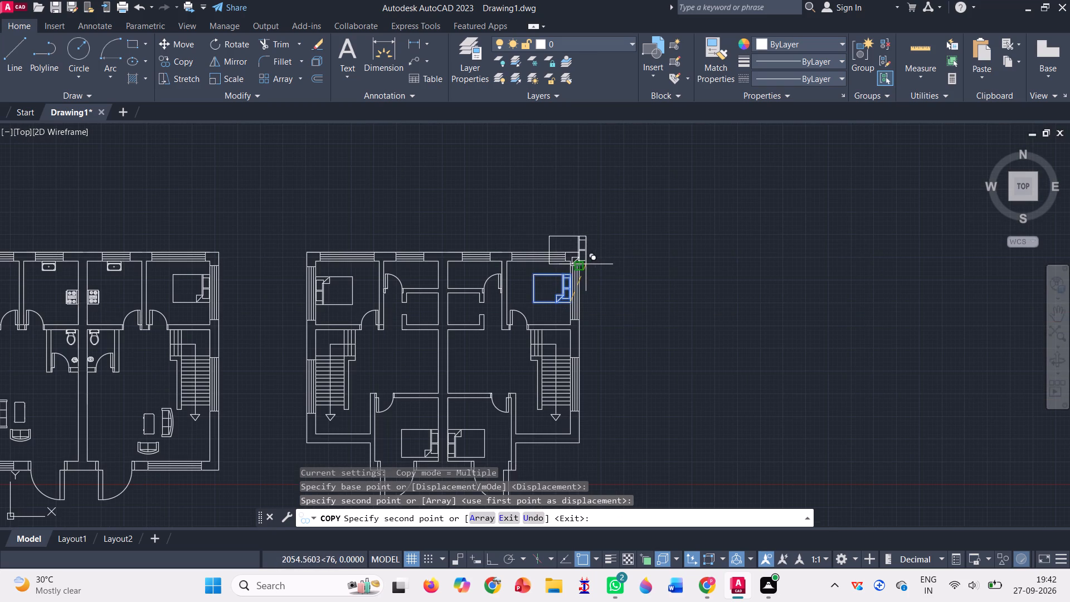
key(Escape)
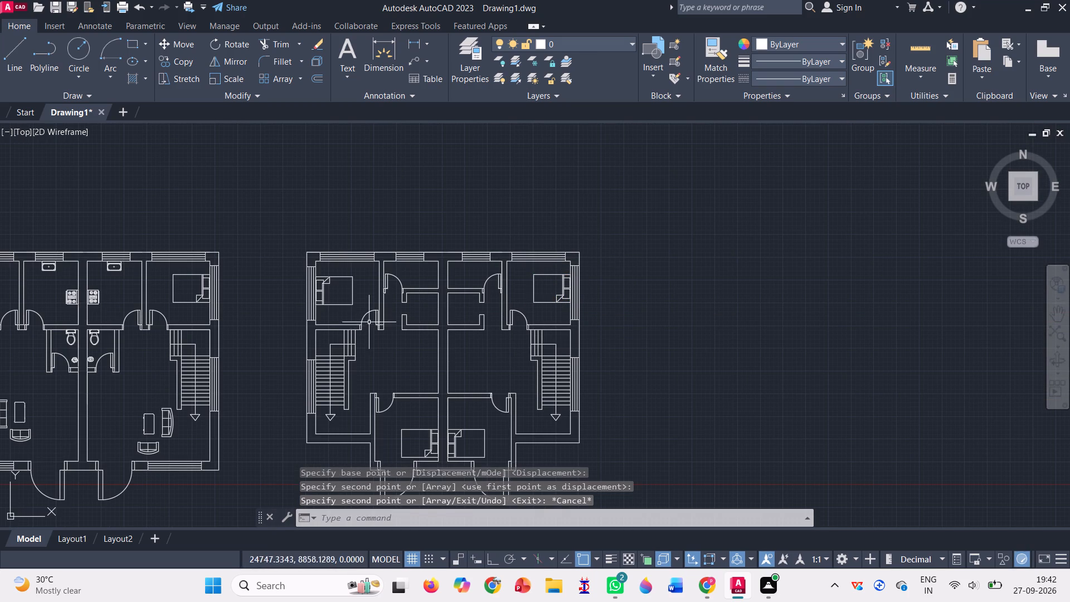
Copy the first plan's left-unit seating group of large sofa, table and small sofa into the second plan's left living area.
click(174, 61)
scroll(398, 325, down, 2)
scroll(245, 355, up, 2)
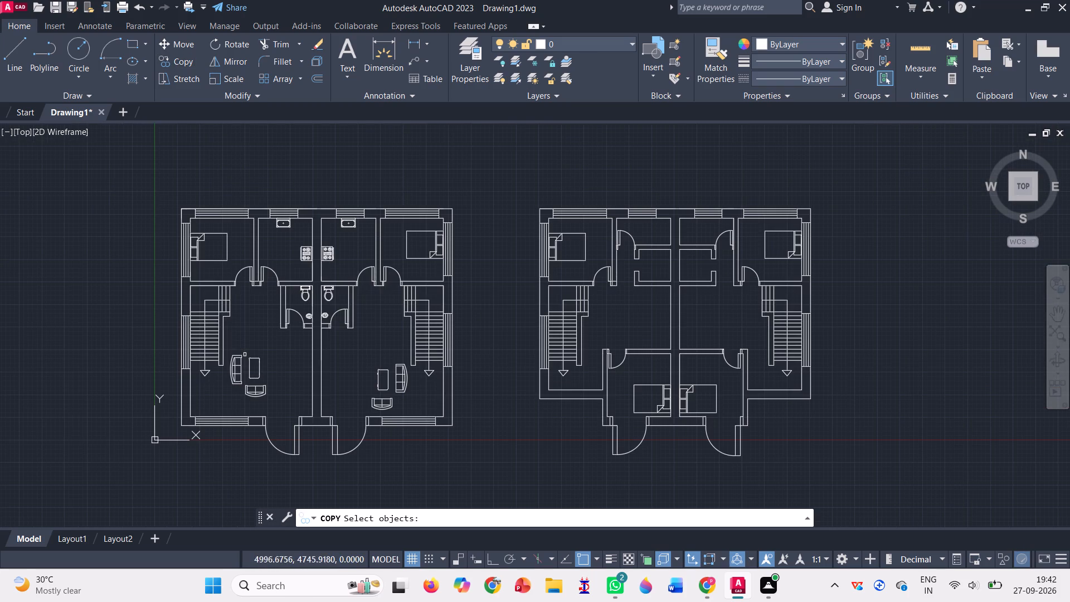
click(234, 356)
click(249, 368)
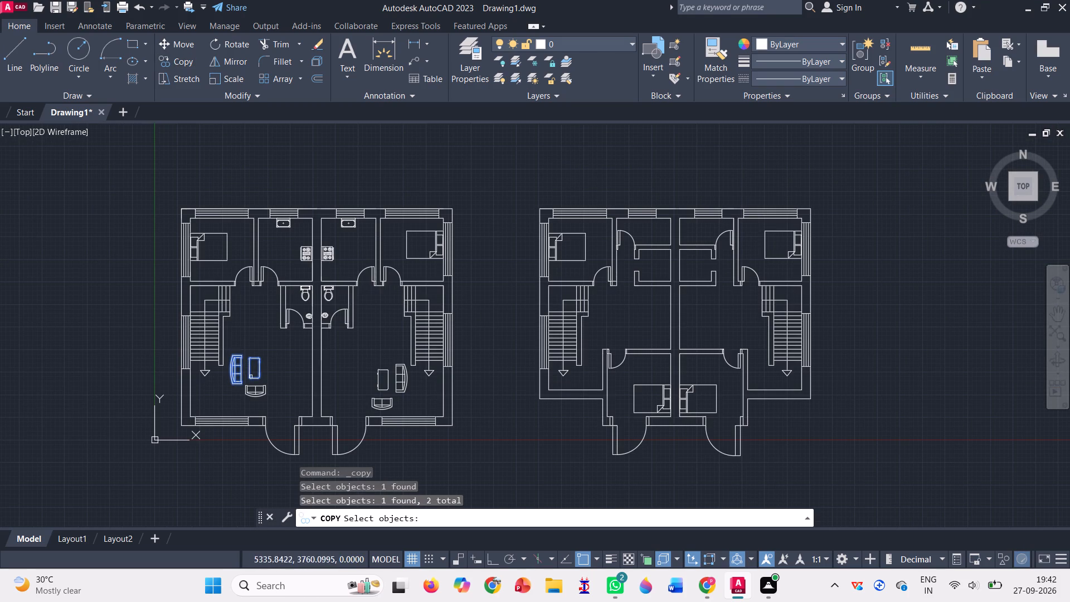
click(260, 394)
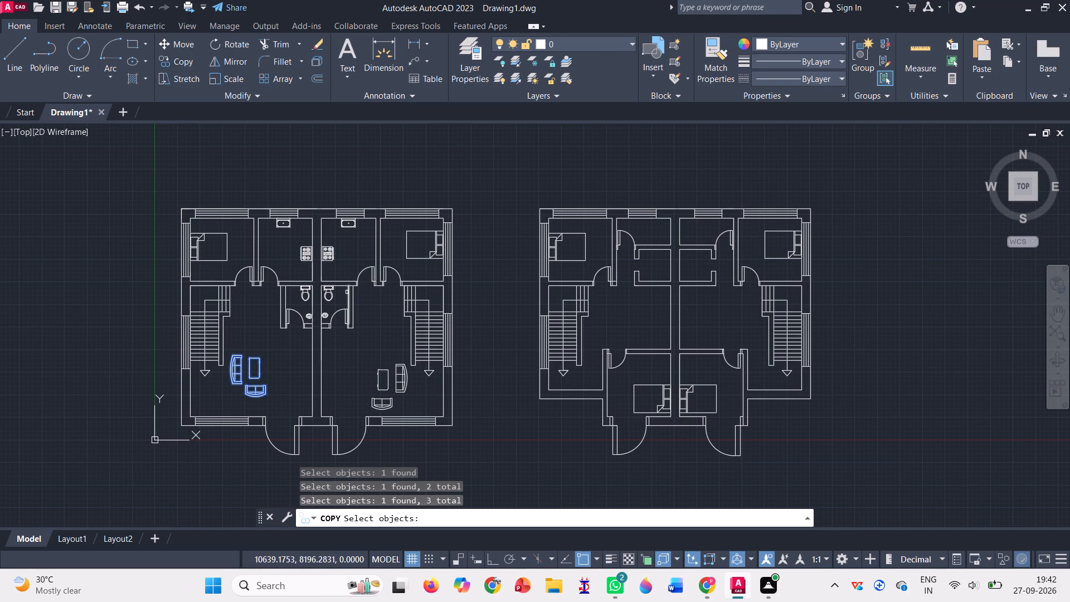
key(Return)
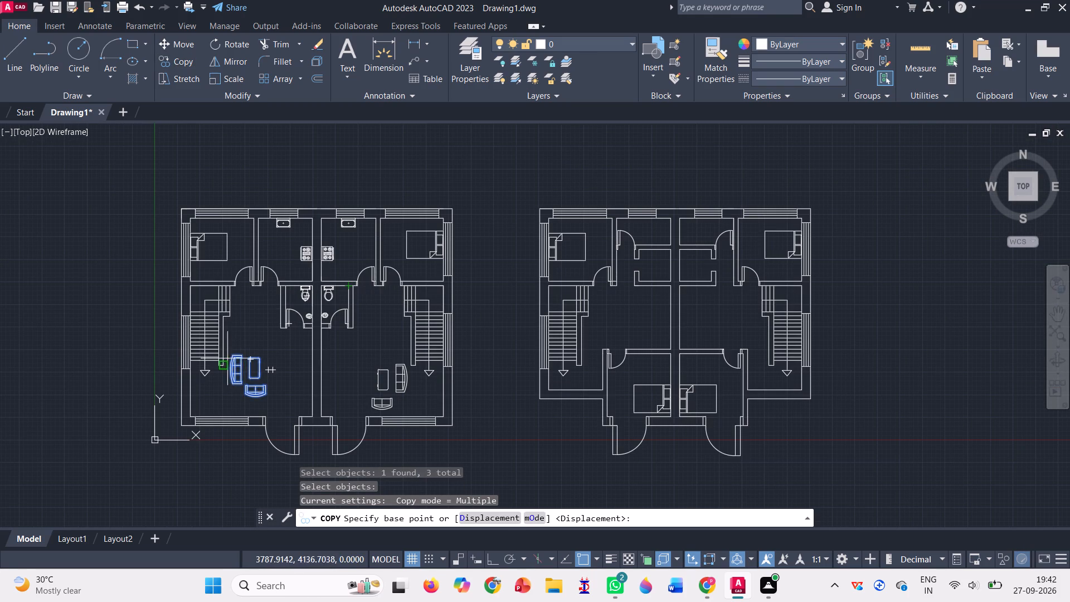
click(233, 354)
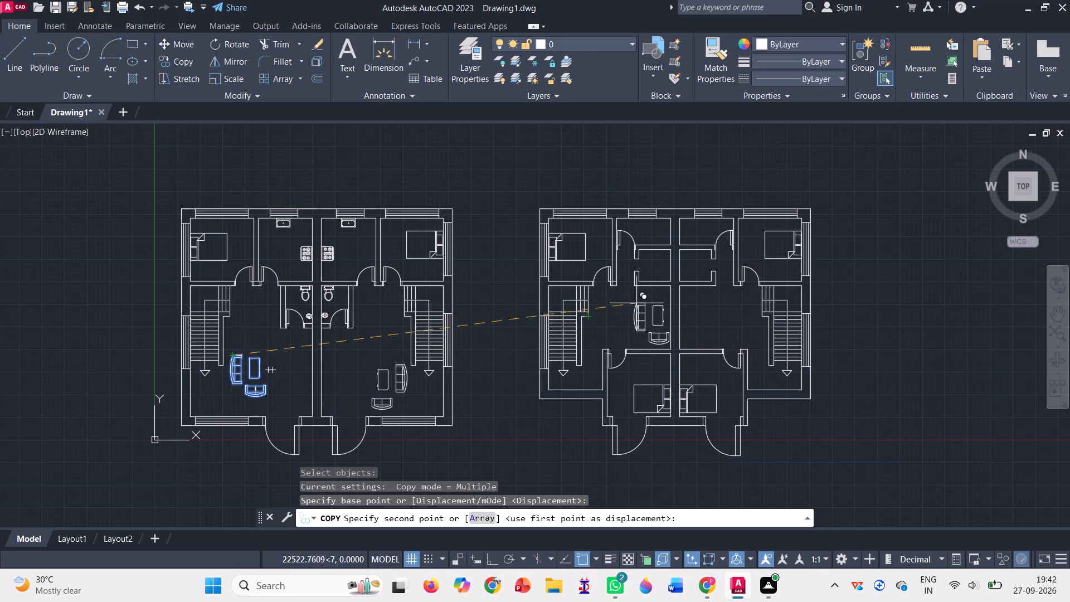
scroll(636, 302, up, 1)
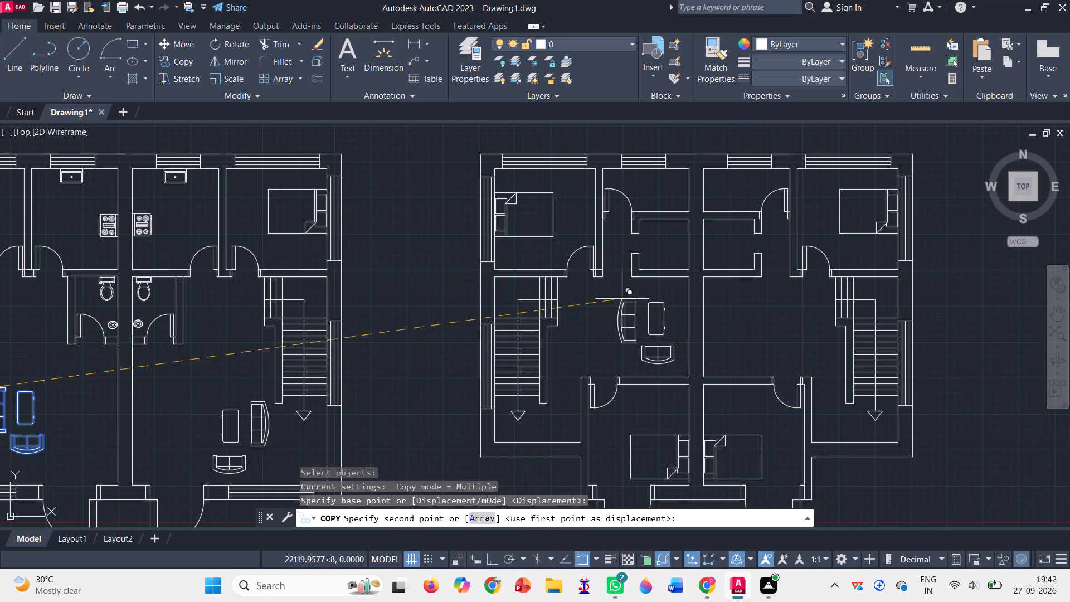
click(622, 299)
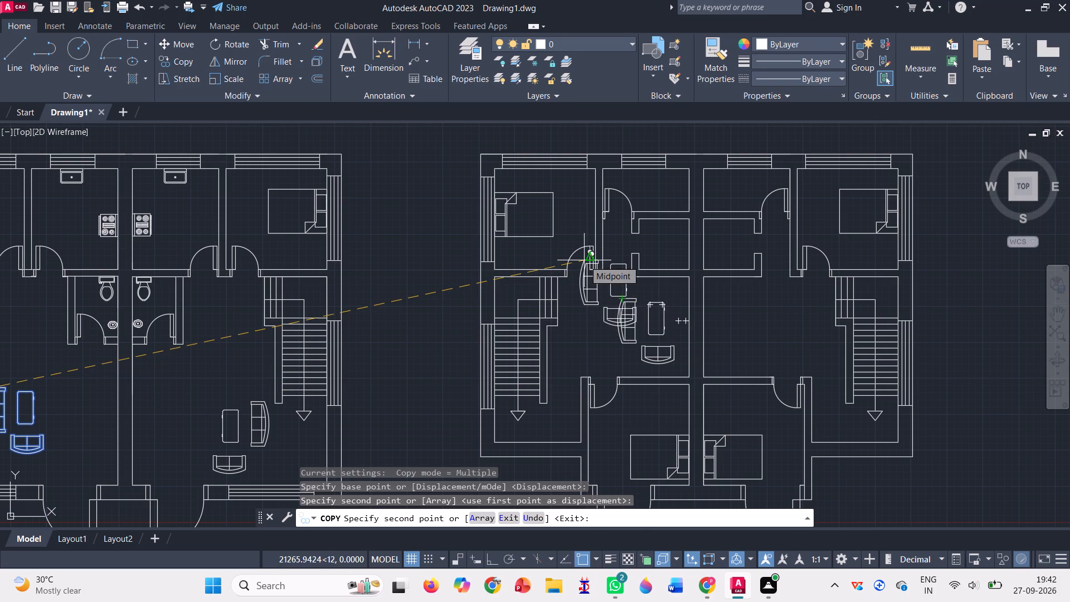
key(Escape)
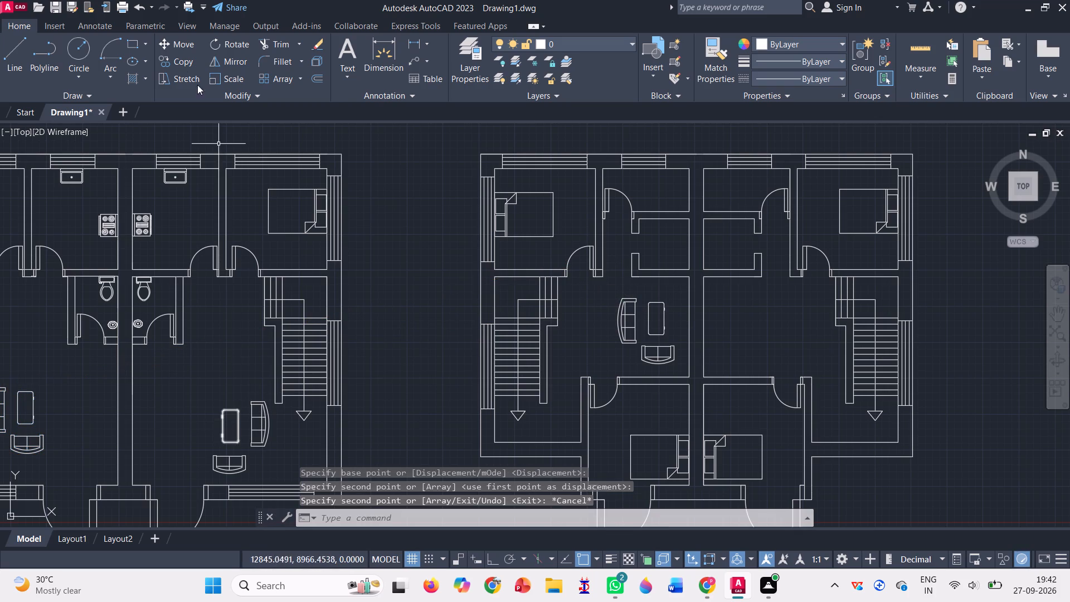
Copy the first plan's right-unit sofas and table into the second plan's right living area, beside the party wall.
click(176, 60)
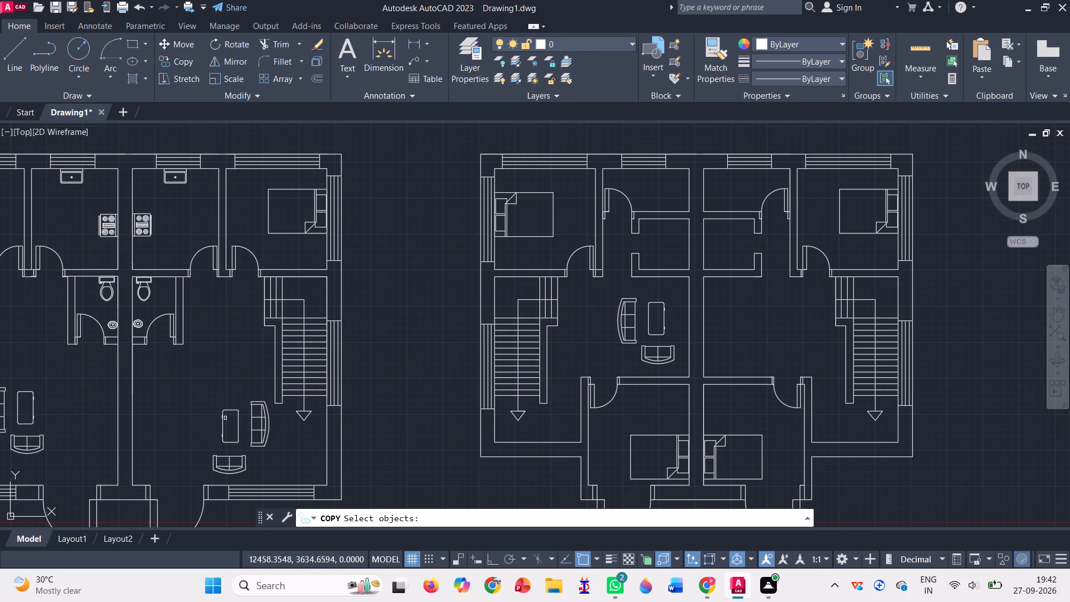
click(225, 423)
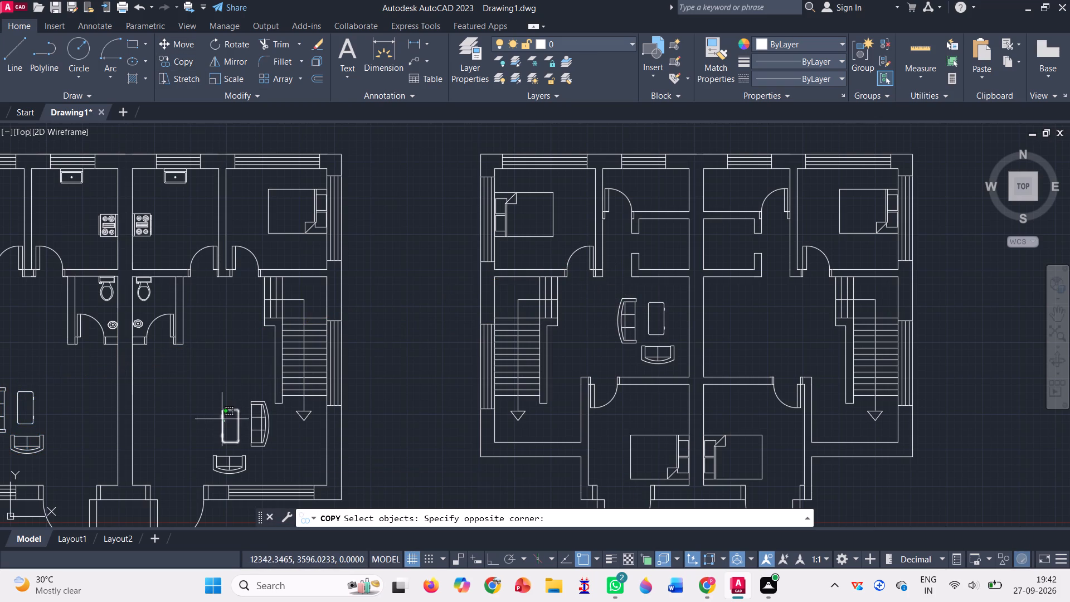
click(217, 417)
click(262, 411)
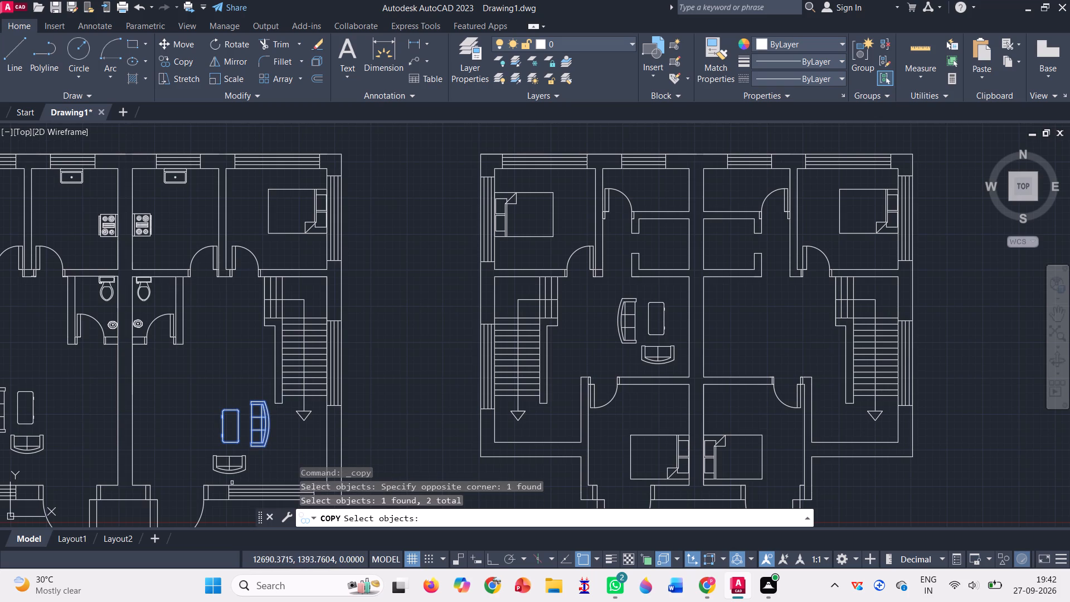
click(230, 467)
key(Return)
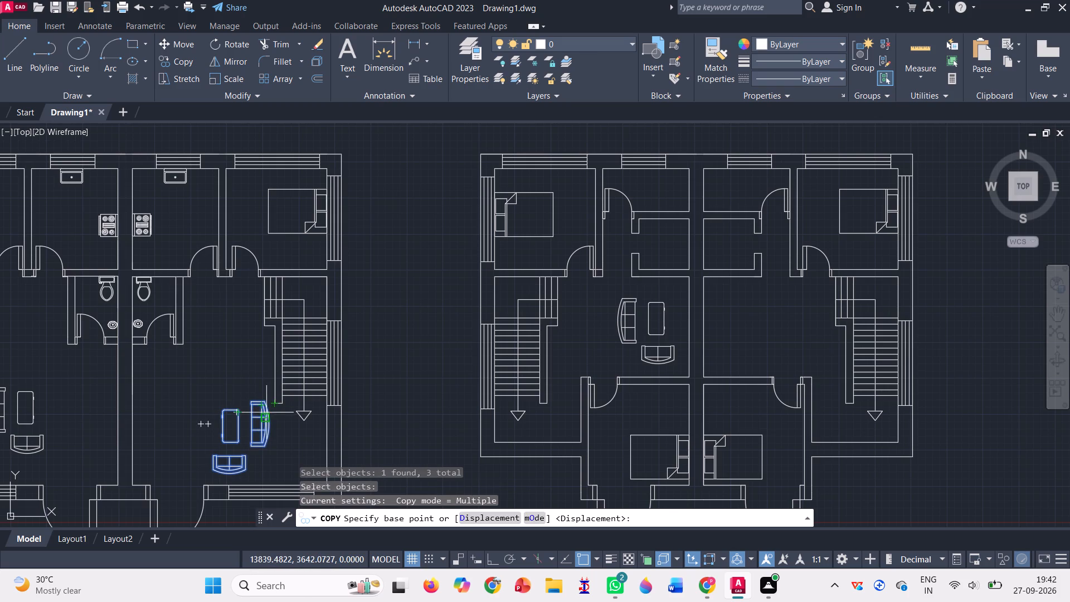
click(266, 412)
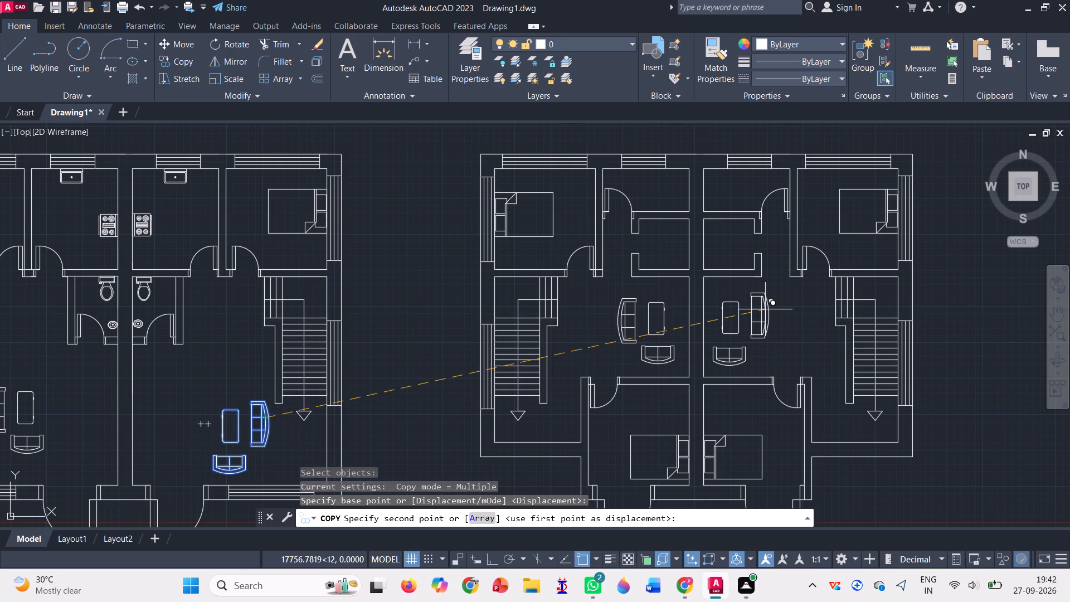
click(765, 309)
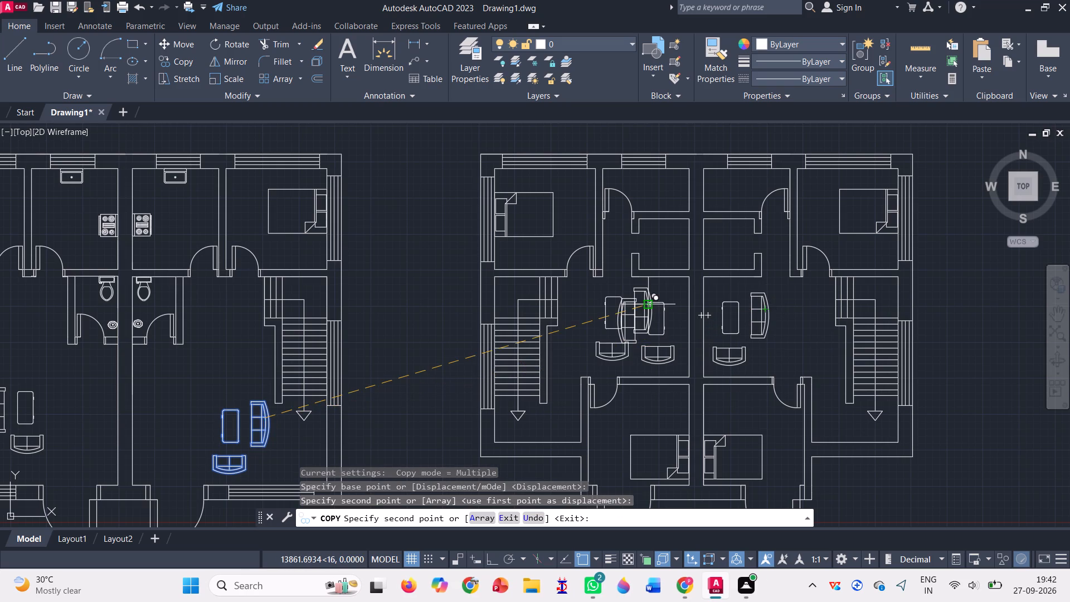
key(Escape)
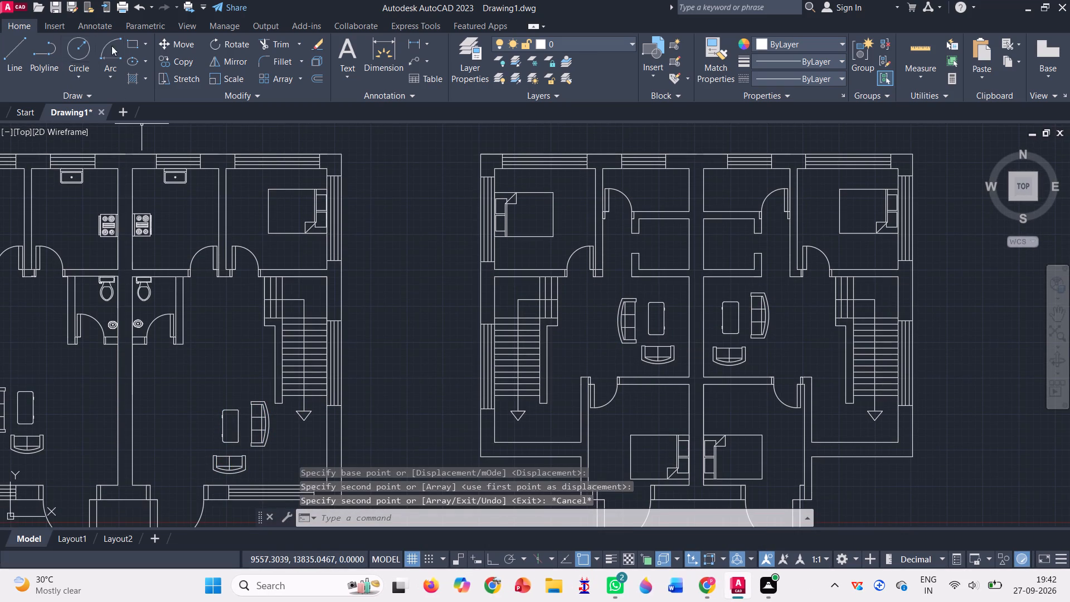
Rotate the small sofa below the table in the second plan's left living area by 180 degrees, using Ortho.
click(215, 49)
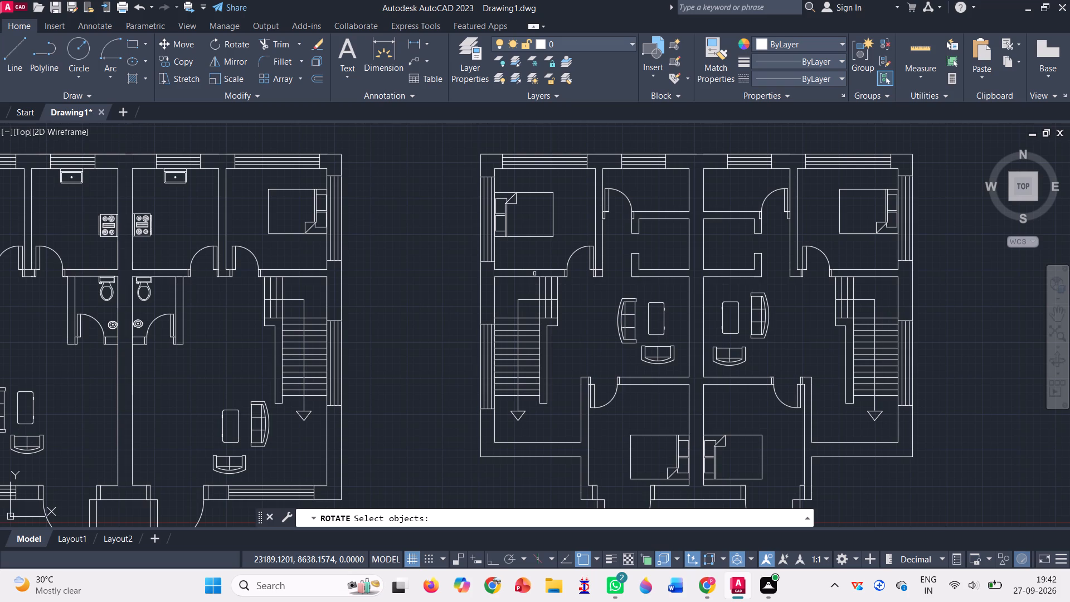
click(669, 353)
key(Return)
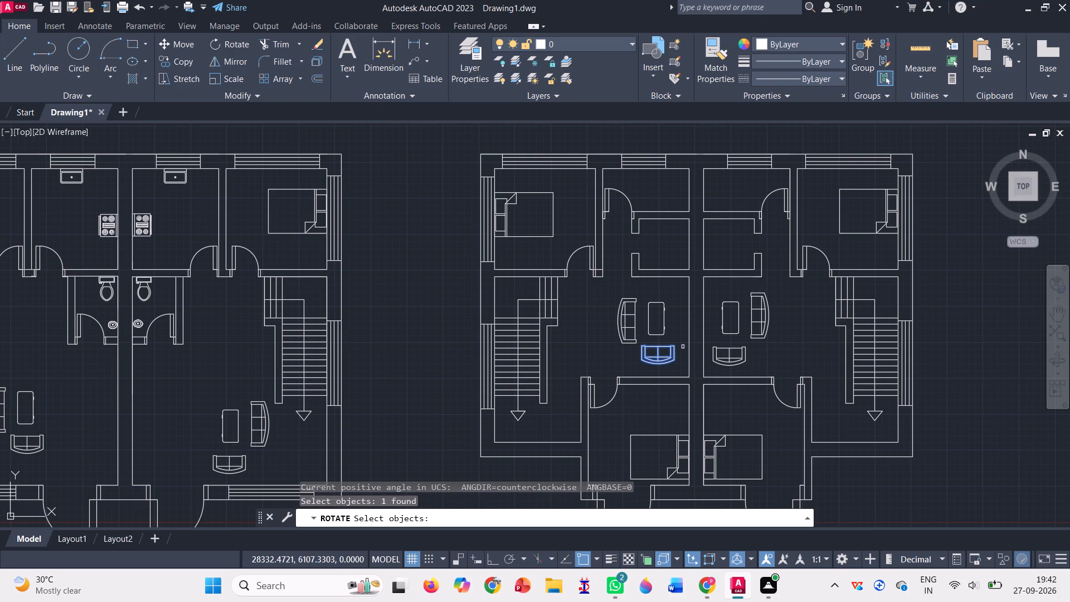
click(648, 352)
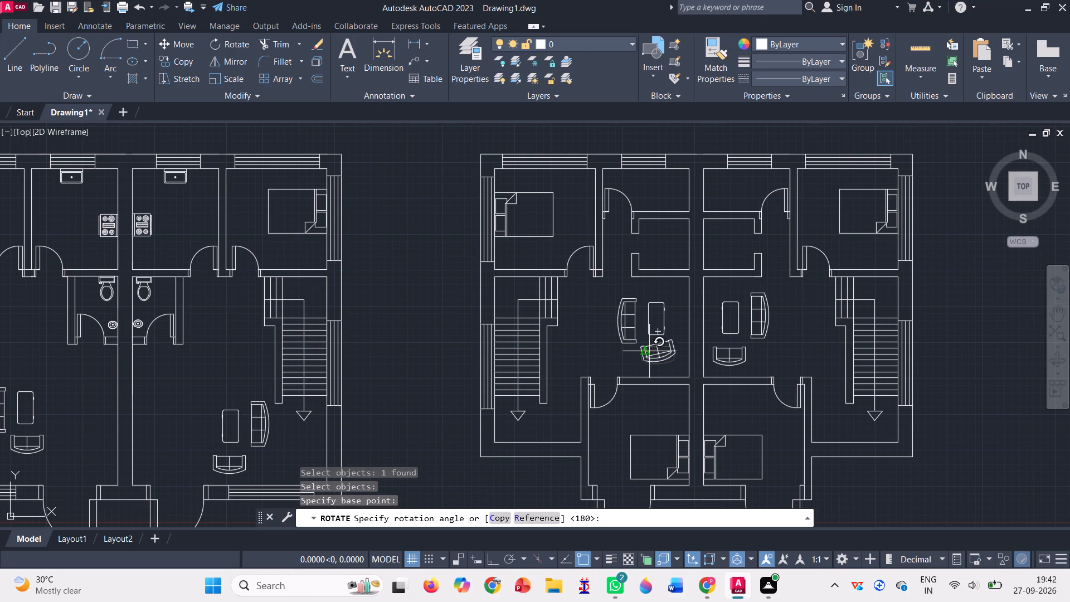
click(487, 556)
click(430, 357)
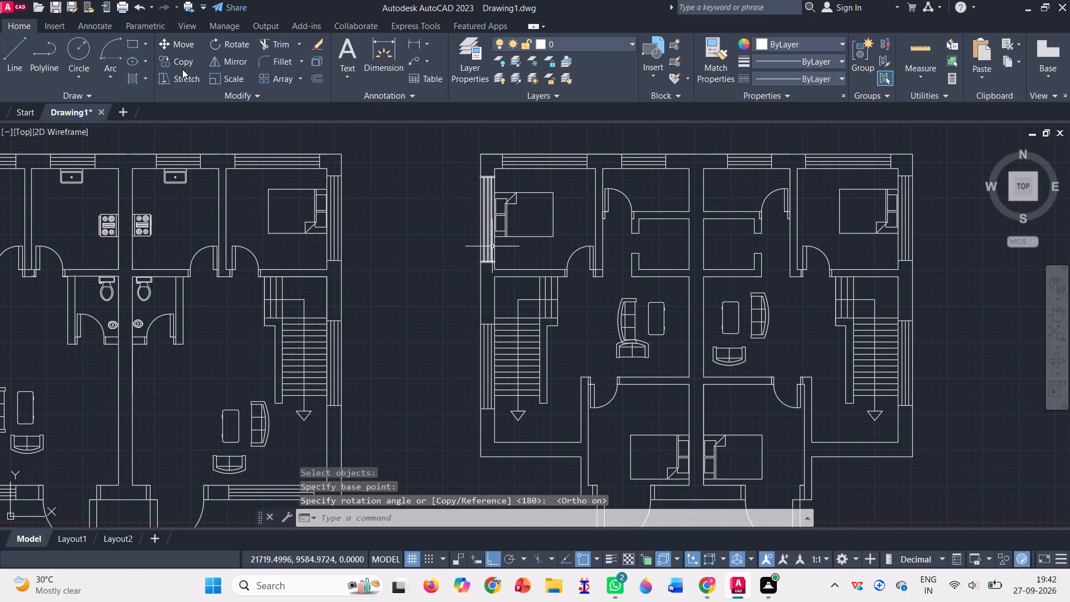
Copy the rotated small sofa above the tables in both living areas of the second plan, with Ortho off.
click(182, 63)
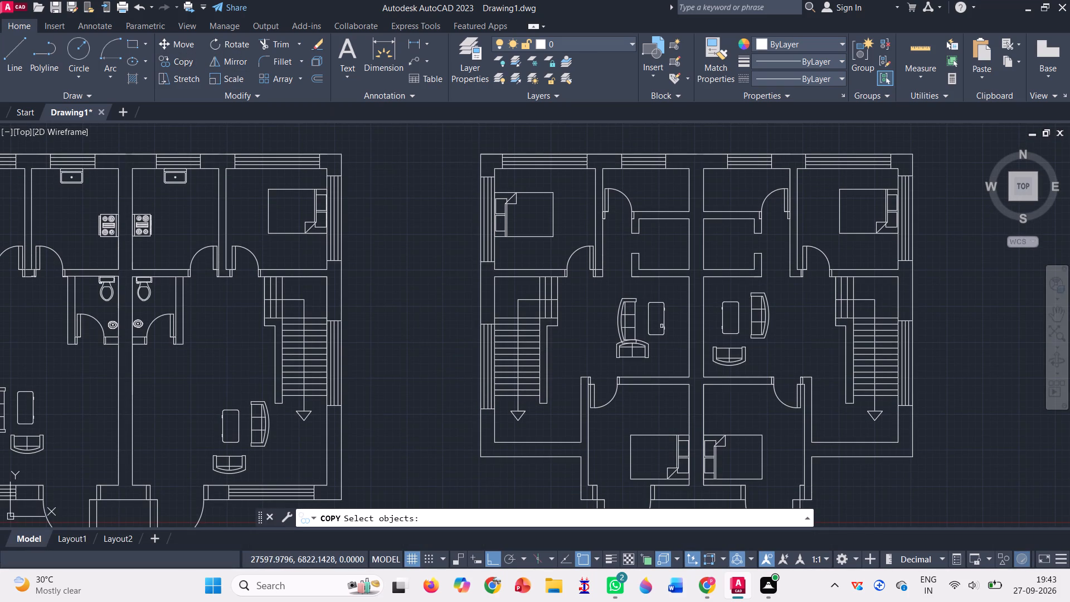
click(630, 346)
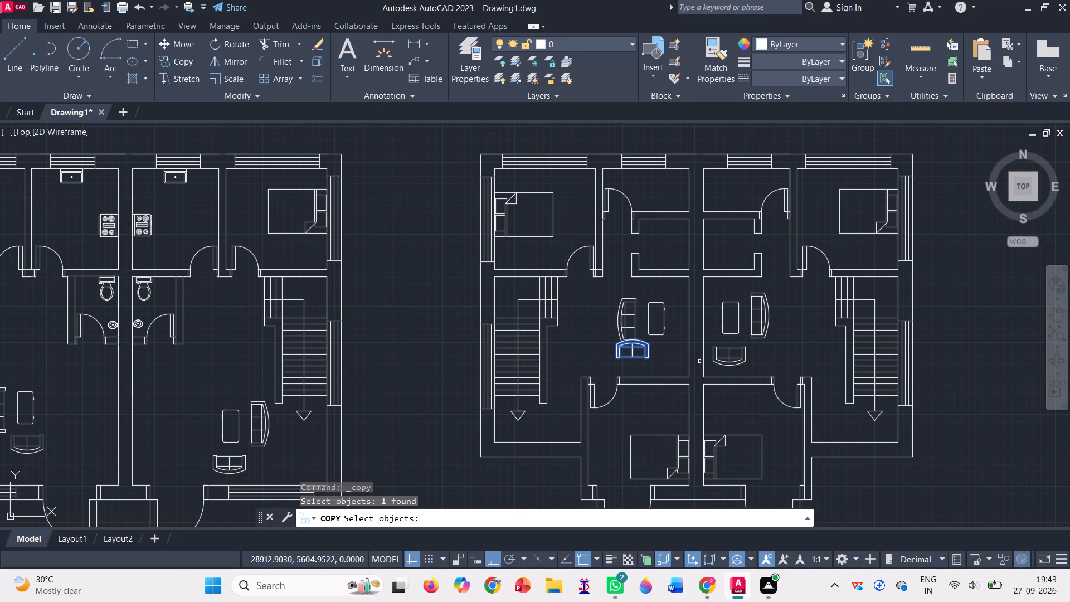
key(Return)
click(647, 344)
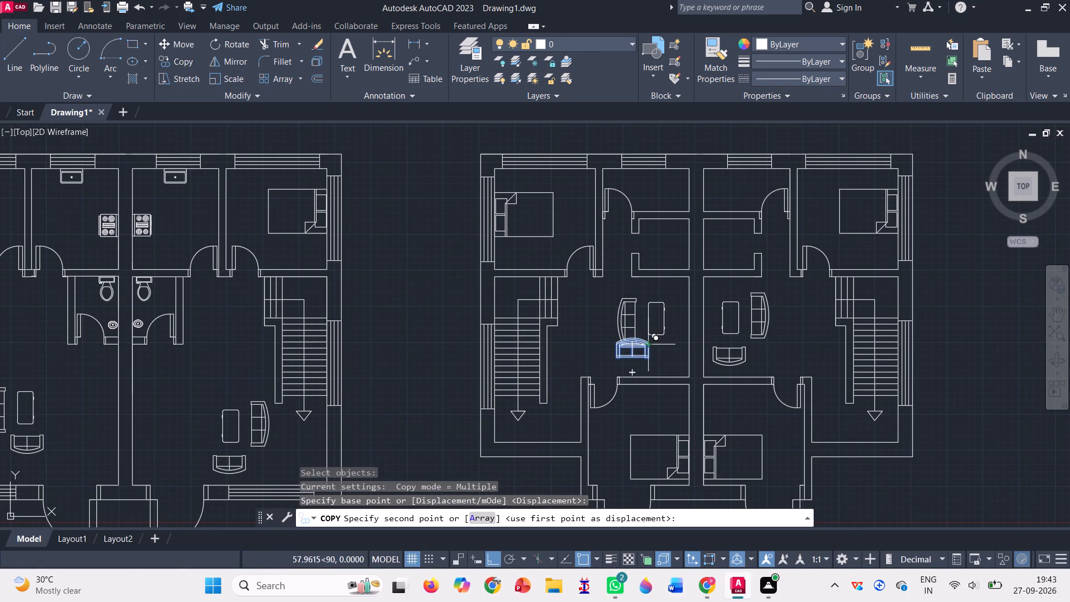
click(499, 561)
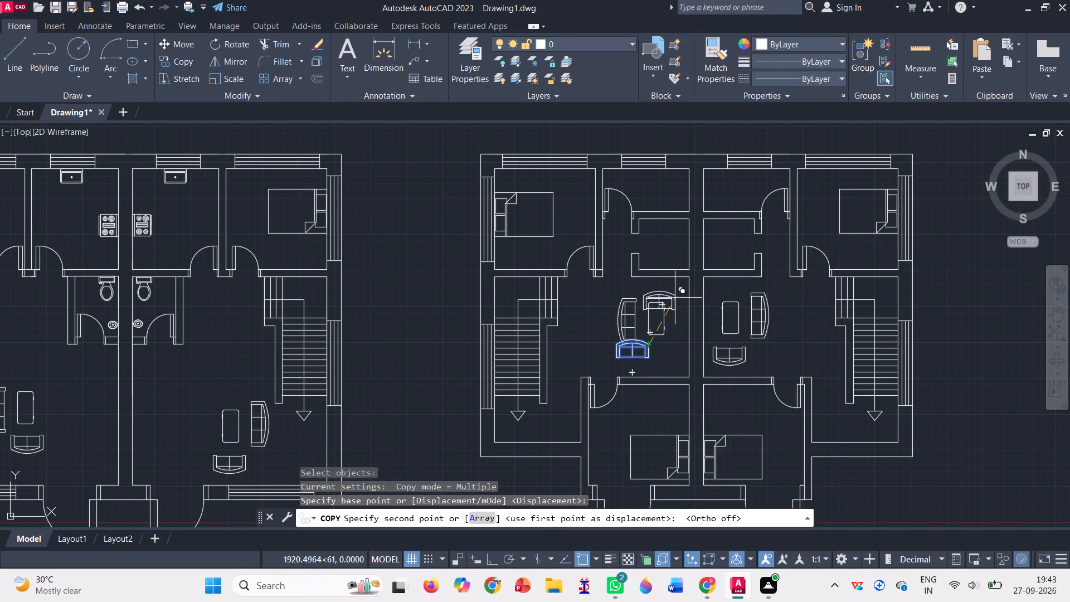
scroll(670, 290, up, 2)
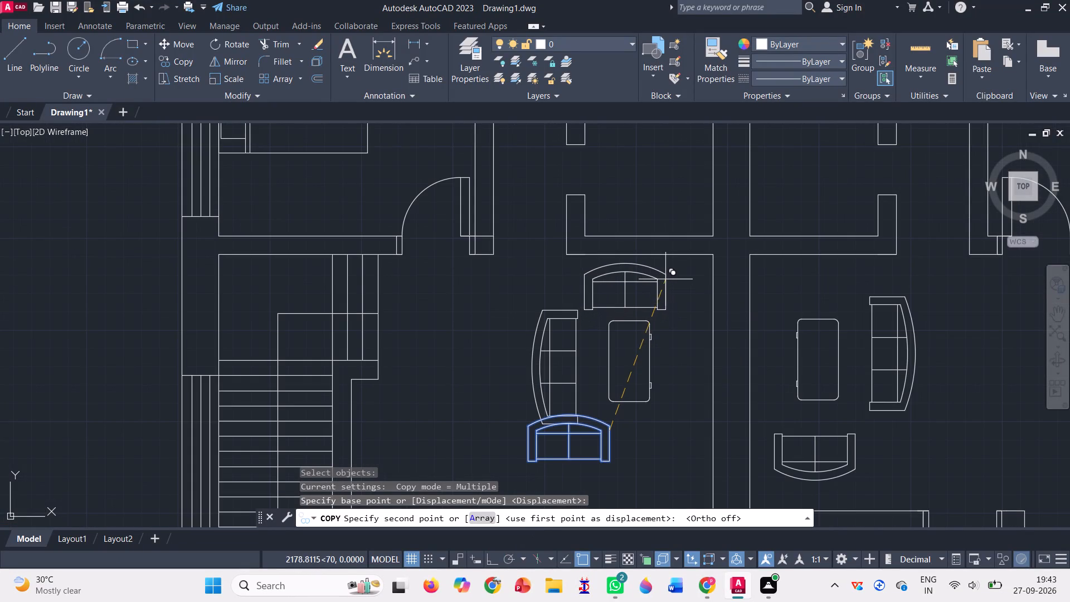
click(669, 275)
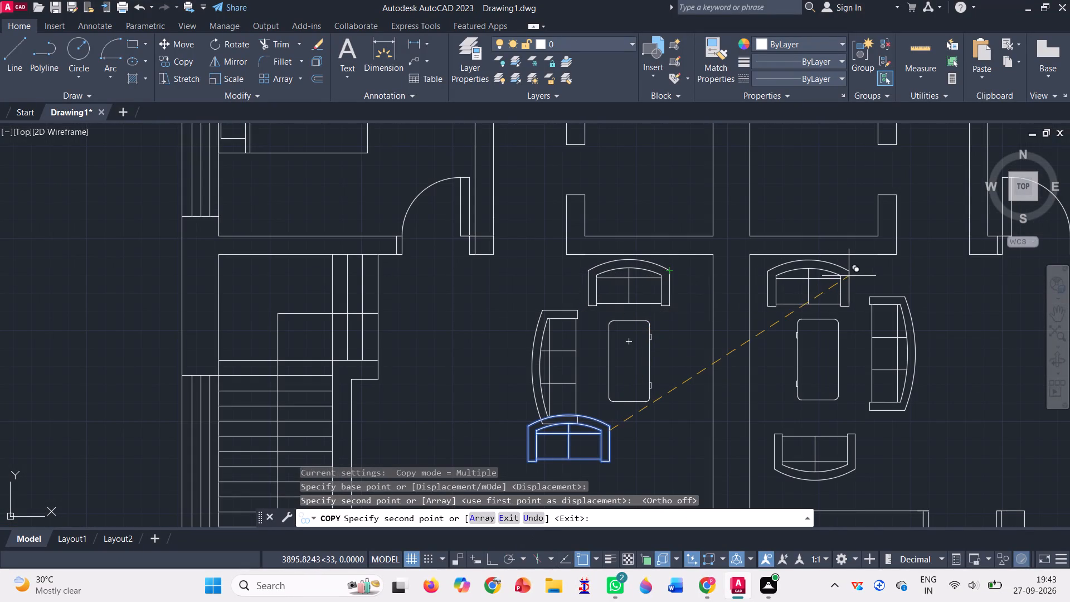
click(853, 272)
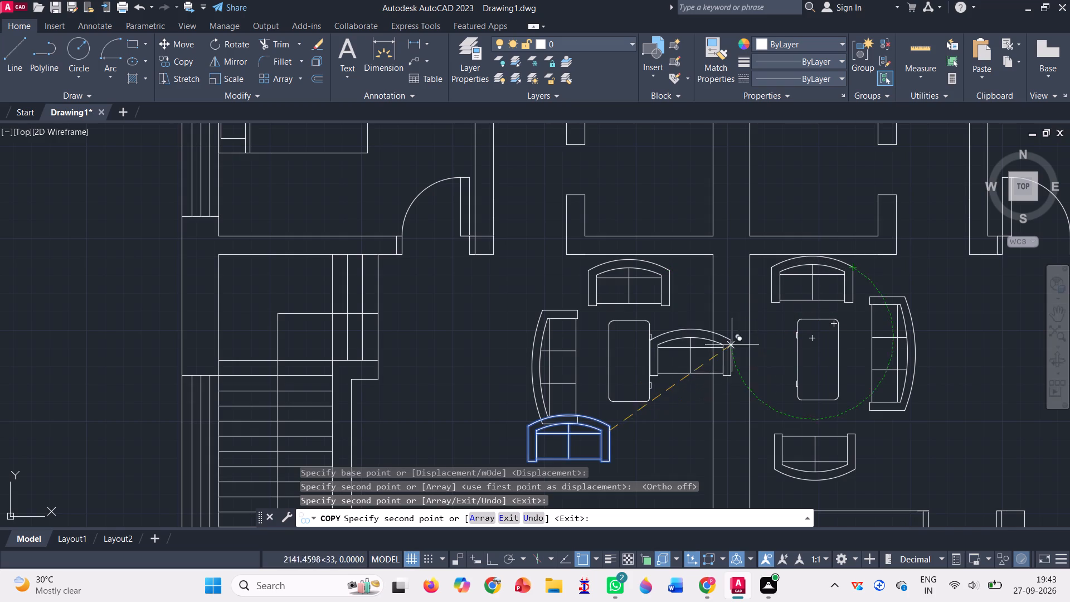
key(Escape)
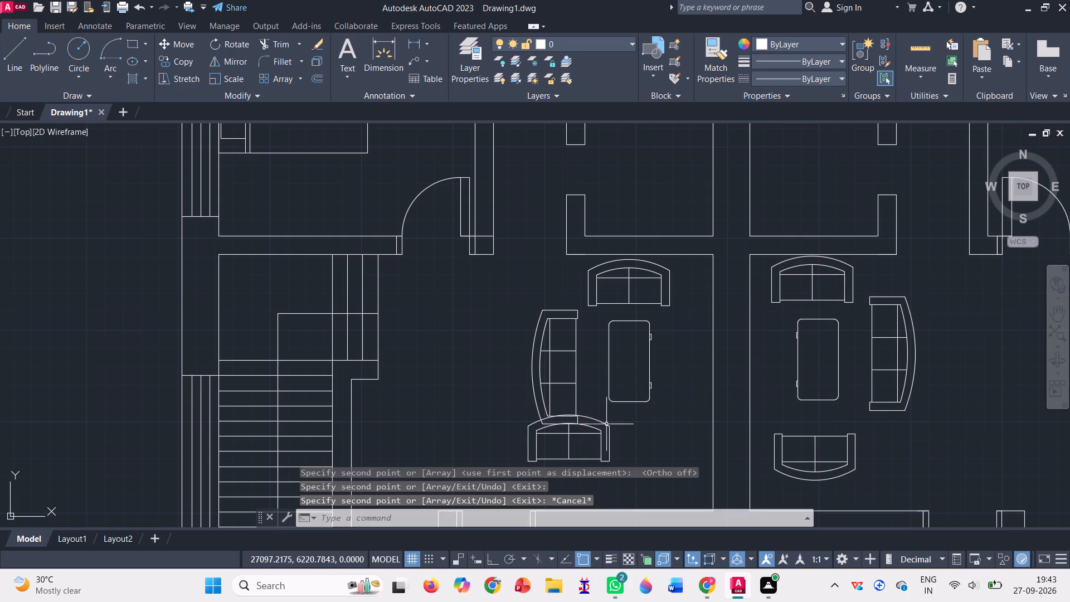
Erase the two small sofas below the tables in the second plan's living areas.
click(599, 434)
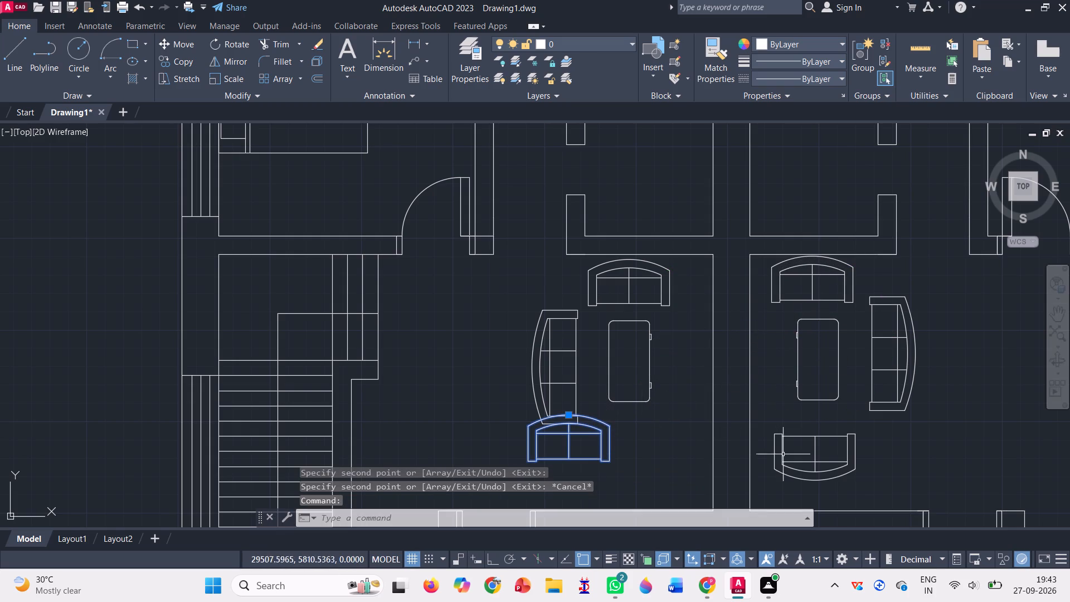
click(777, 469)
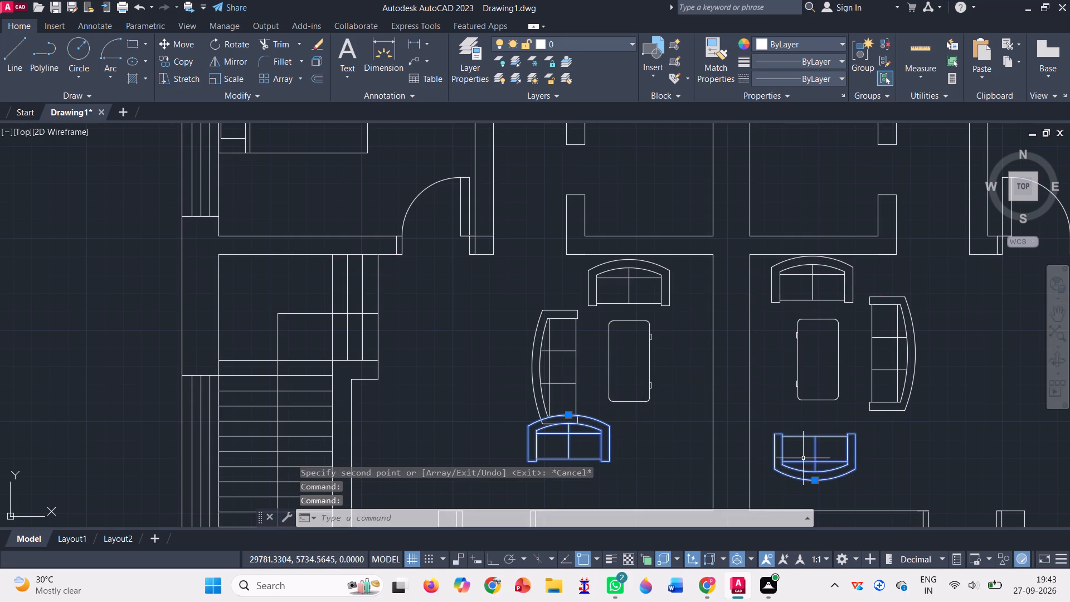
key(Delete)
key(BackSpace)
Copy the toilet from the first plan's left-unit bathroom into the second plan's upper-left bathroom.
scroll(760, 409, down, 2)
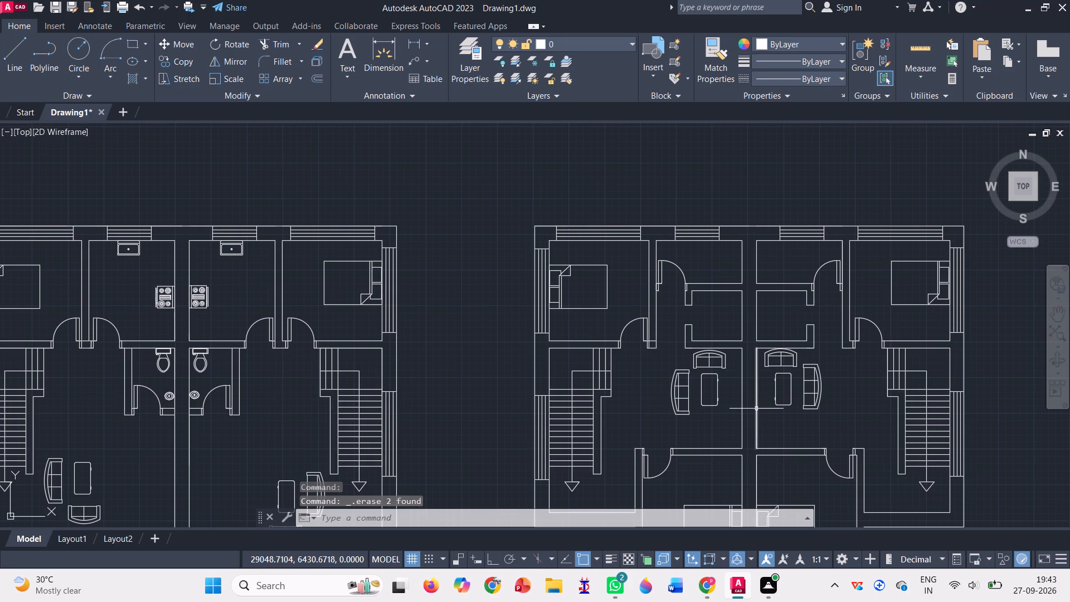
scroll(723, 382, down, 1)
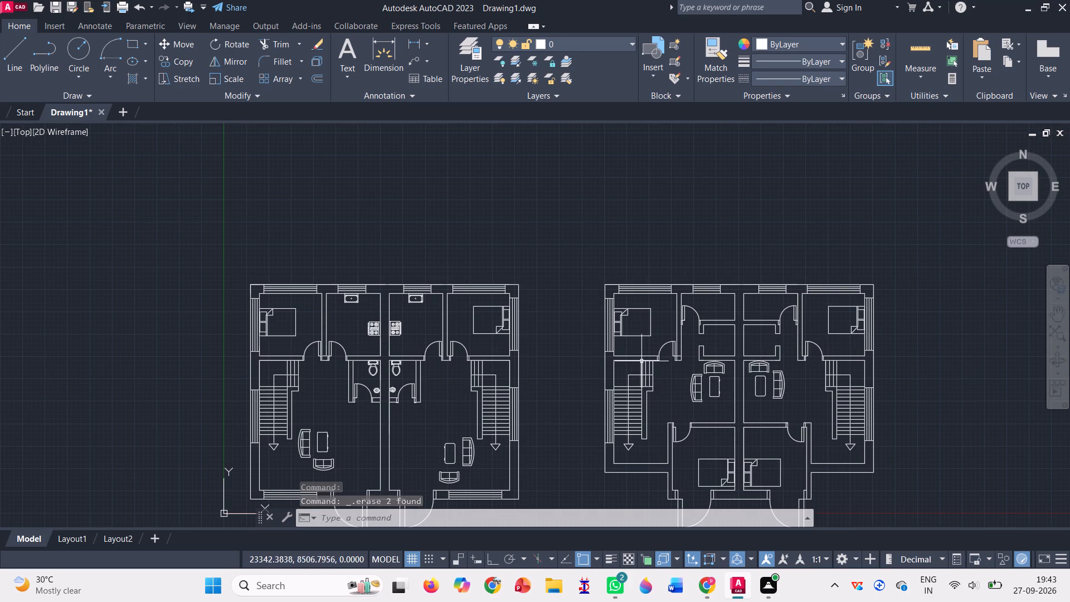
scroll(677, 391, down, 1)
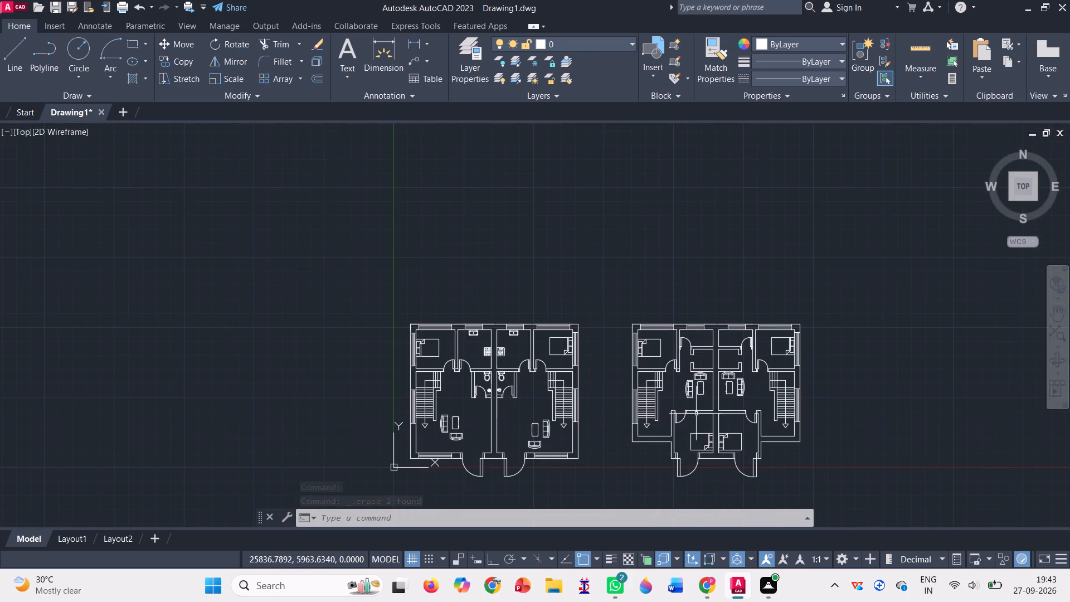
scroll(717, 431, up, 1)
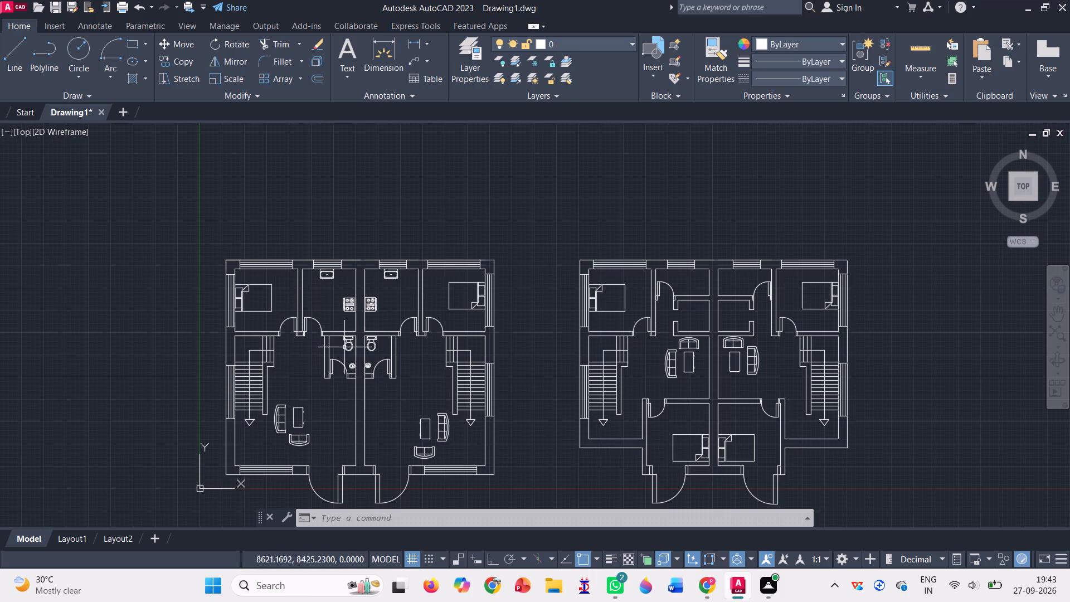
scroll(333, 353, up, 1)
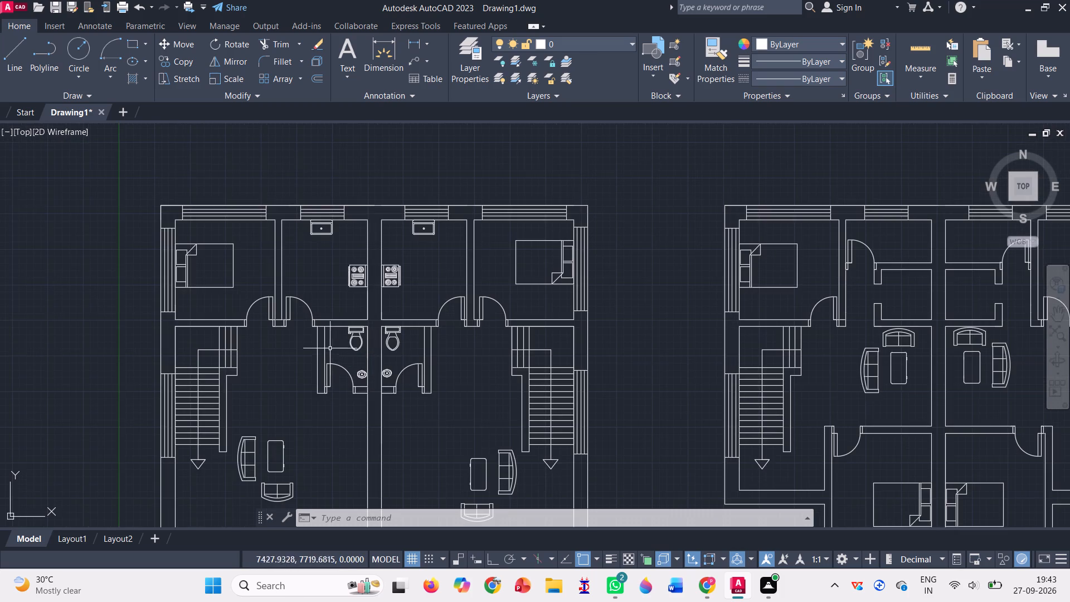
scroll(342, 347, up, 2)
click(187, 66)
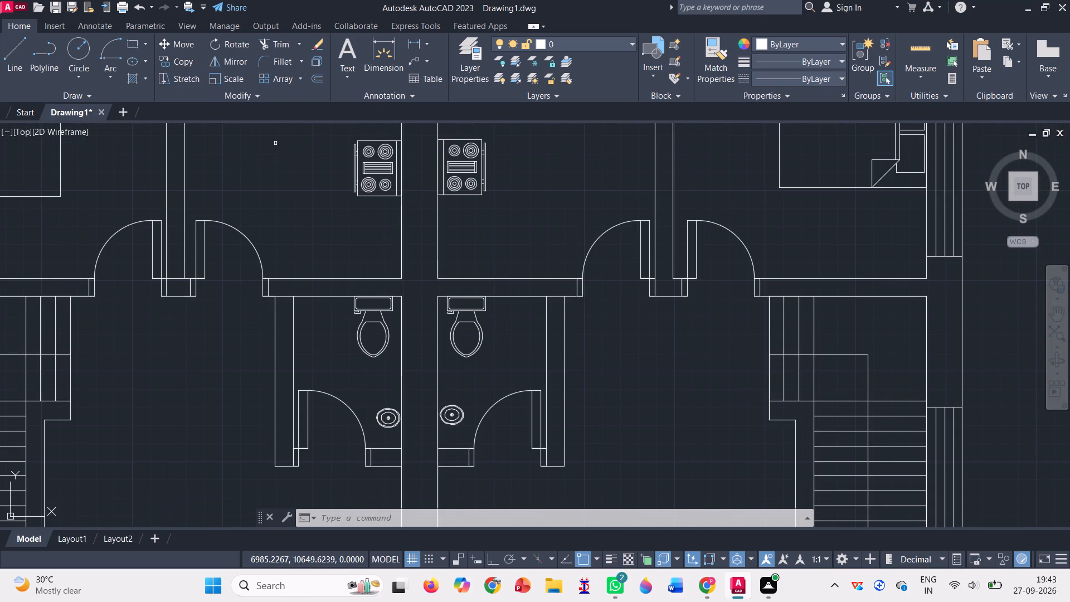
click(379, 310)
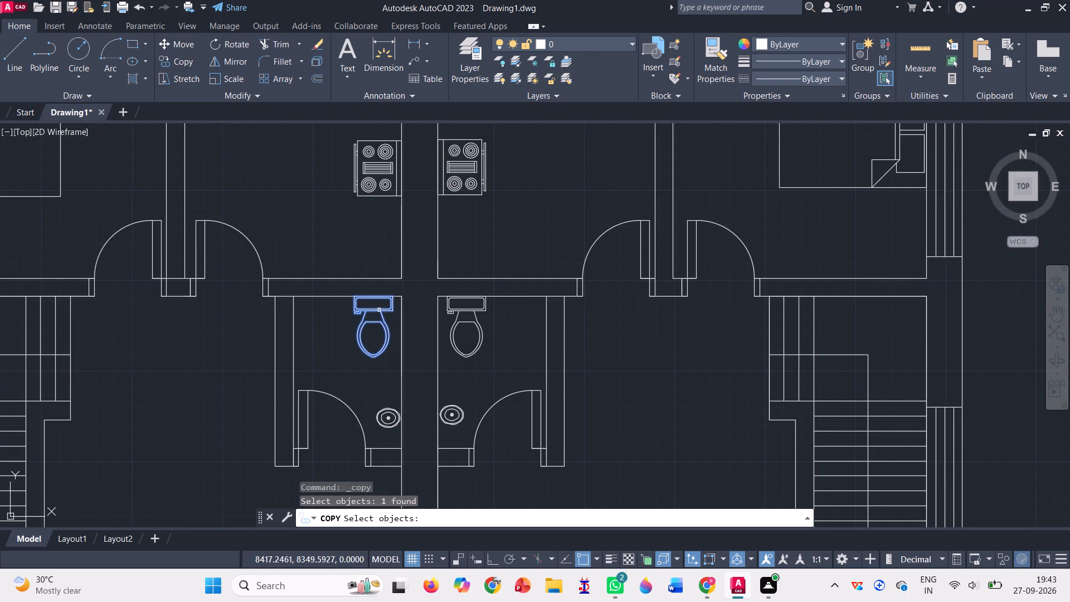
key(Return)
click(379, 310)
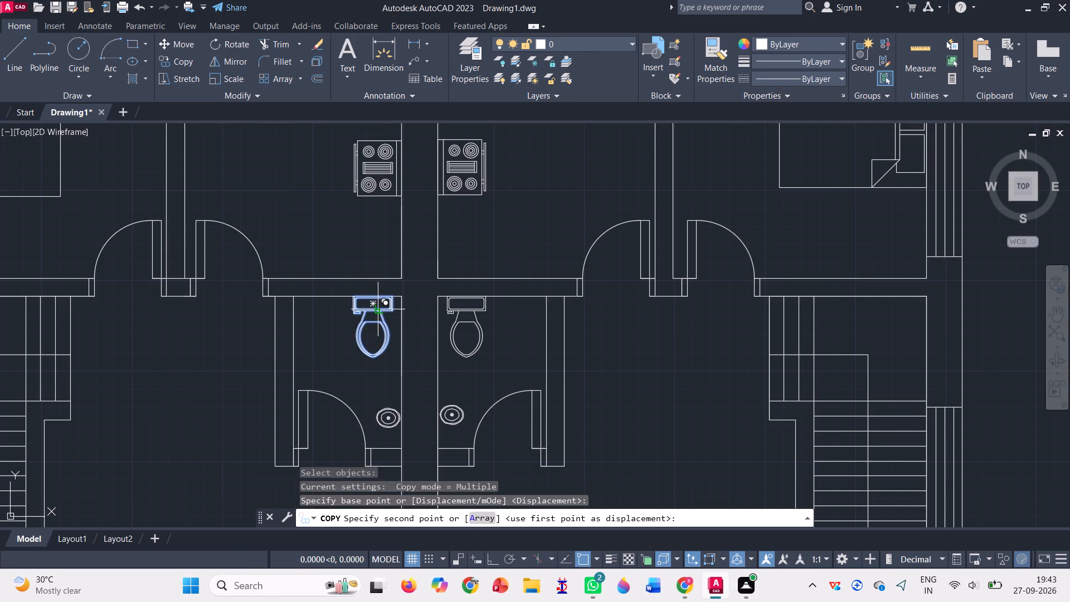
scroll(378, 309, down, 4)
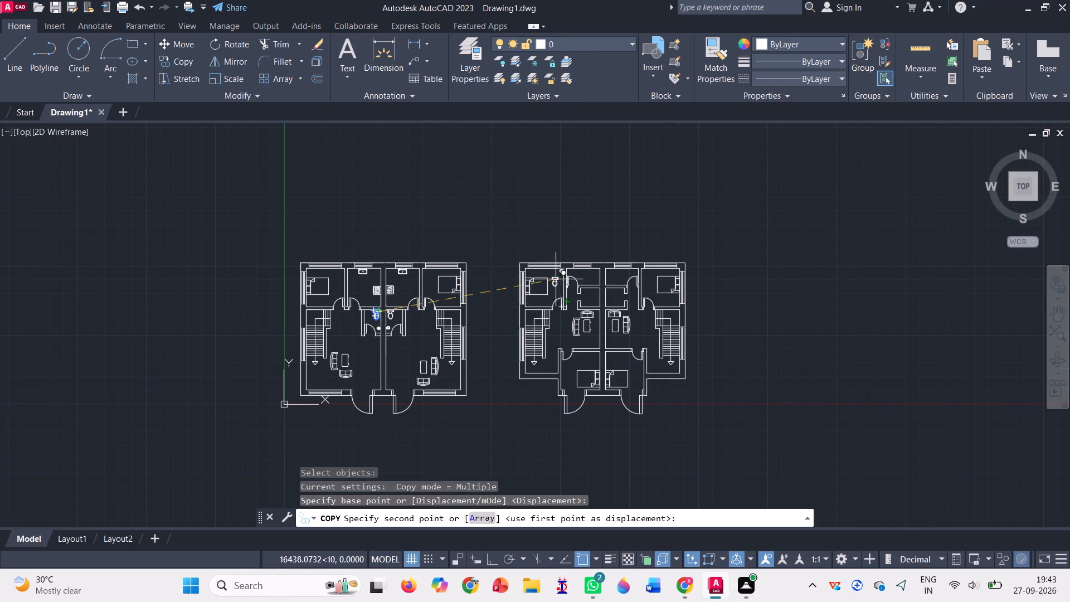
scroll(582, 274, up, 3)
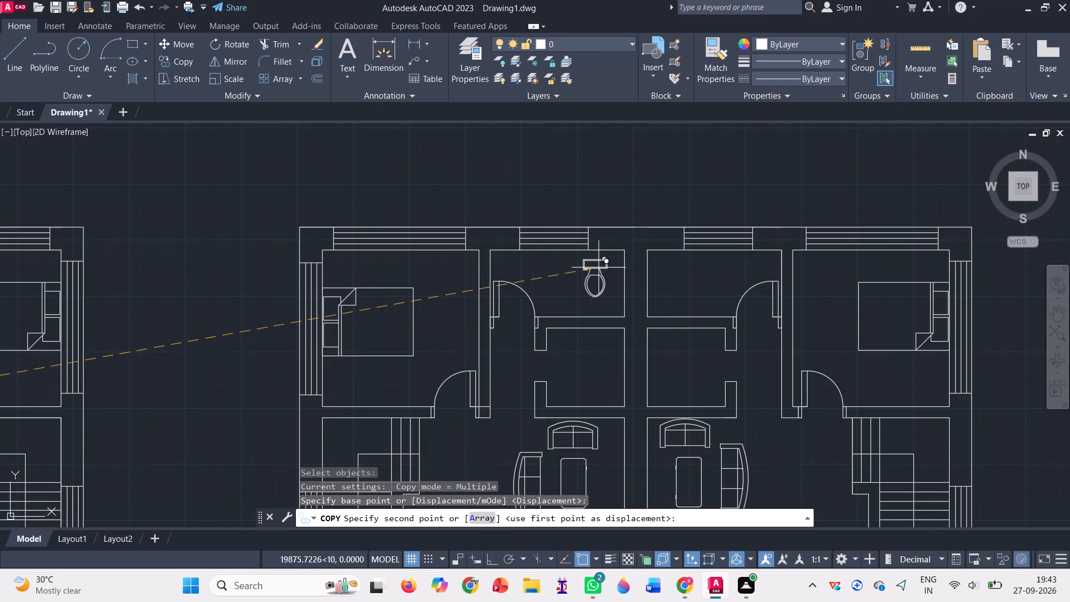
click(571, 276)
key(Return)
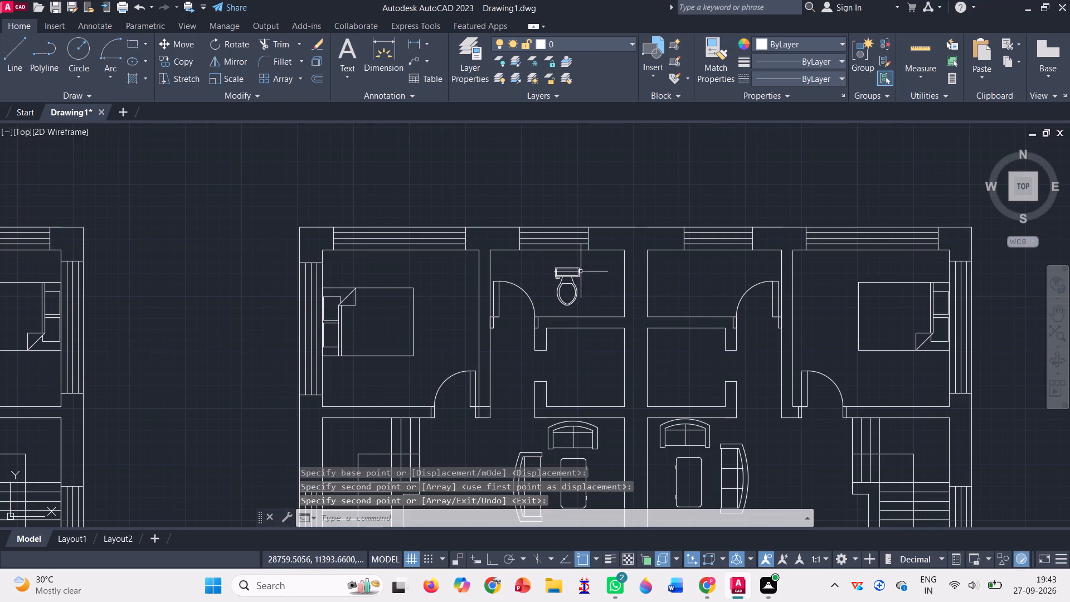
Rotate the copied toilet in the second plan's left bathroom by 270 degrees about its cistern corner.
click(233, 42)
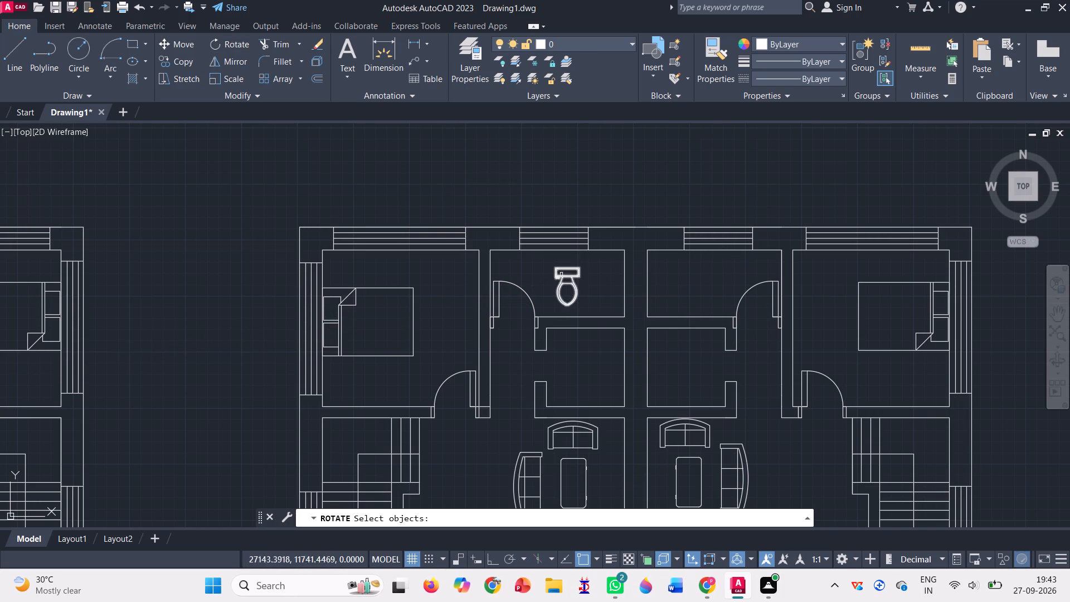
click(569, 282)
key(Return)
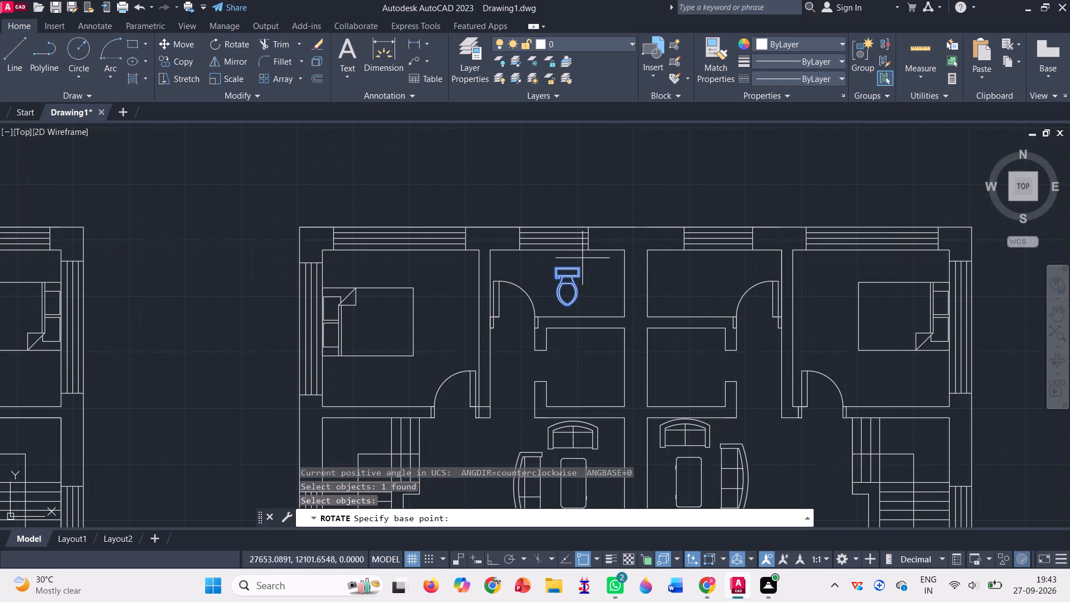
click(582, 265)
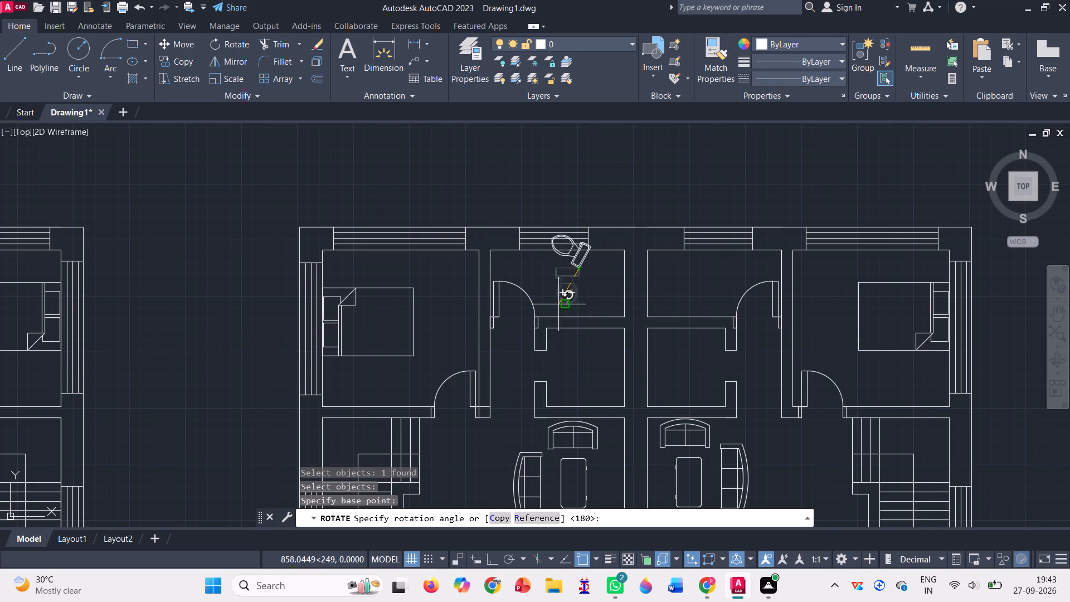
click(578, 394)
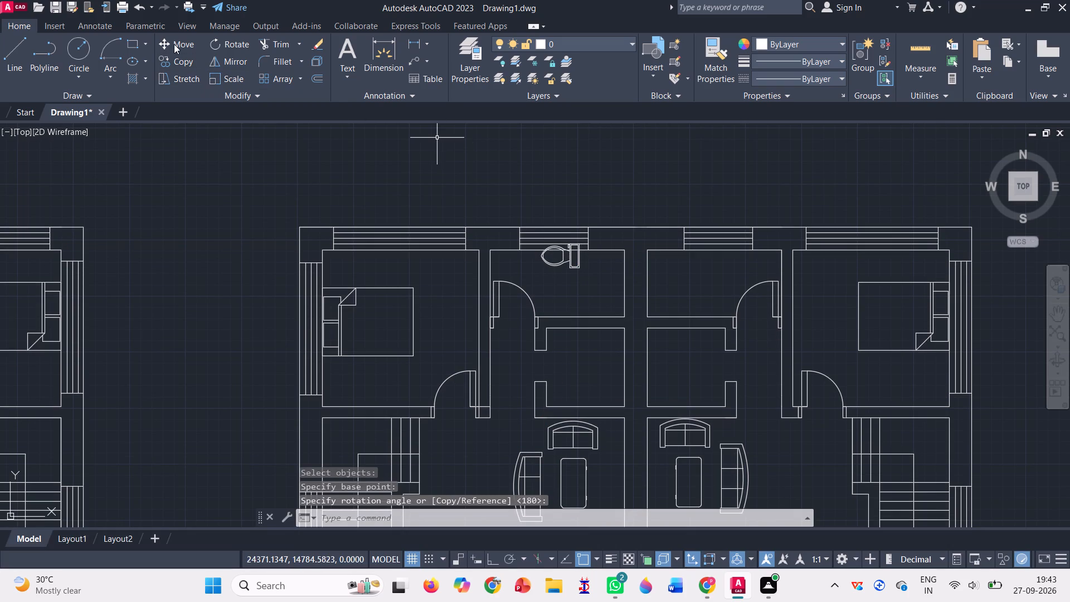
Move the rotated toilet so its cistern sits against the party wall in the second plan's left bathroom.
click(174, 44)
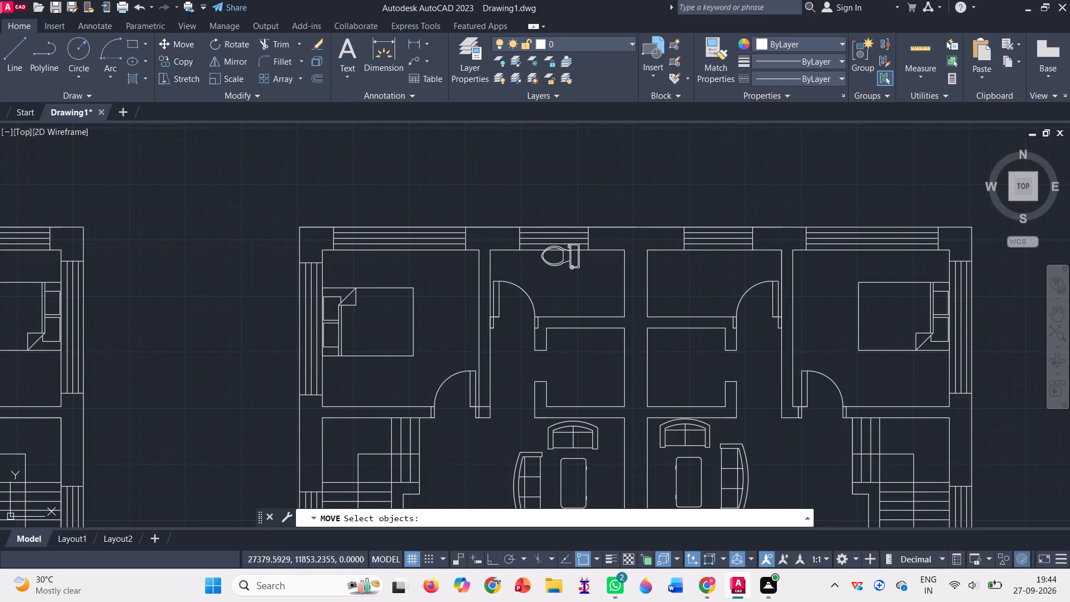
click(570, 268)
key(Return)
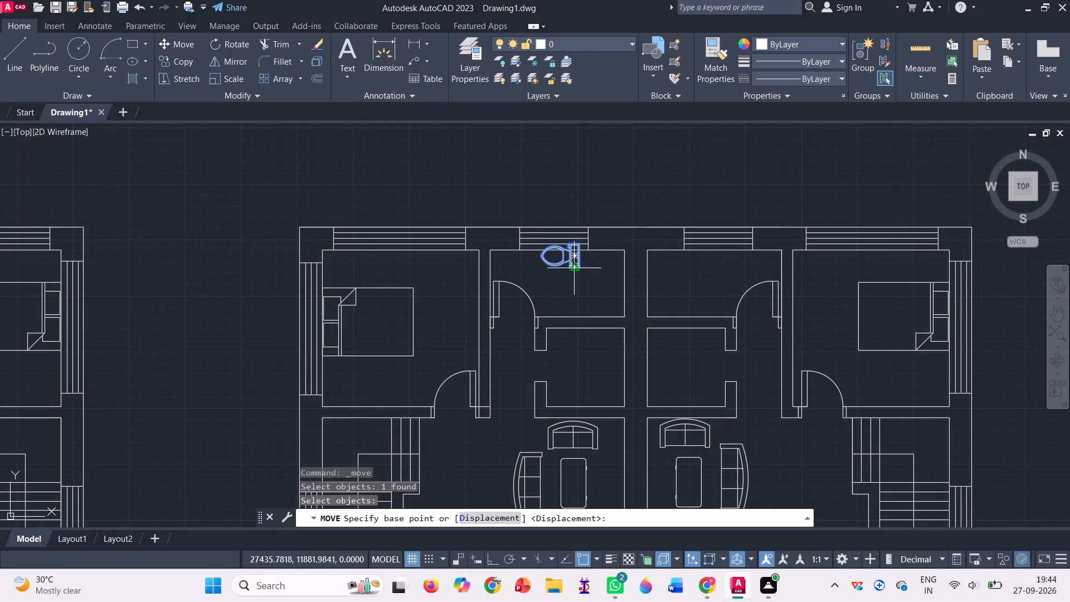
click(578, 271)
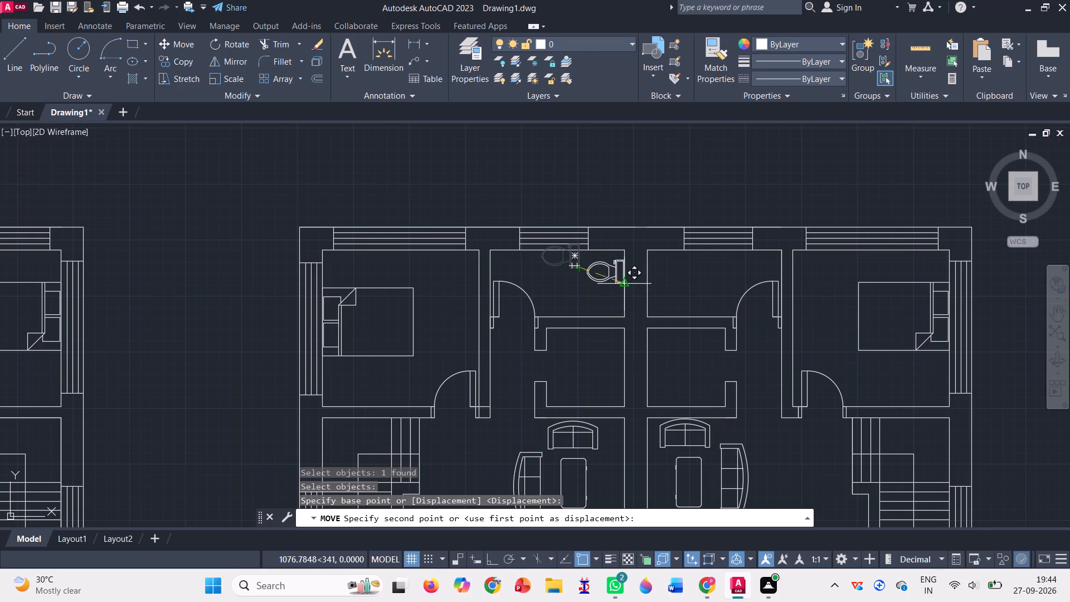
click(628, 281)
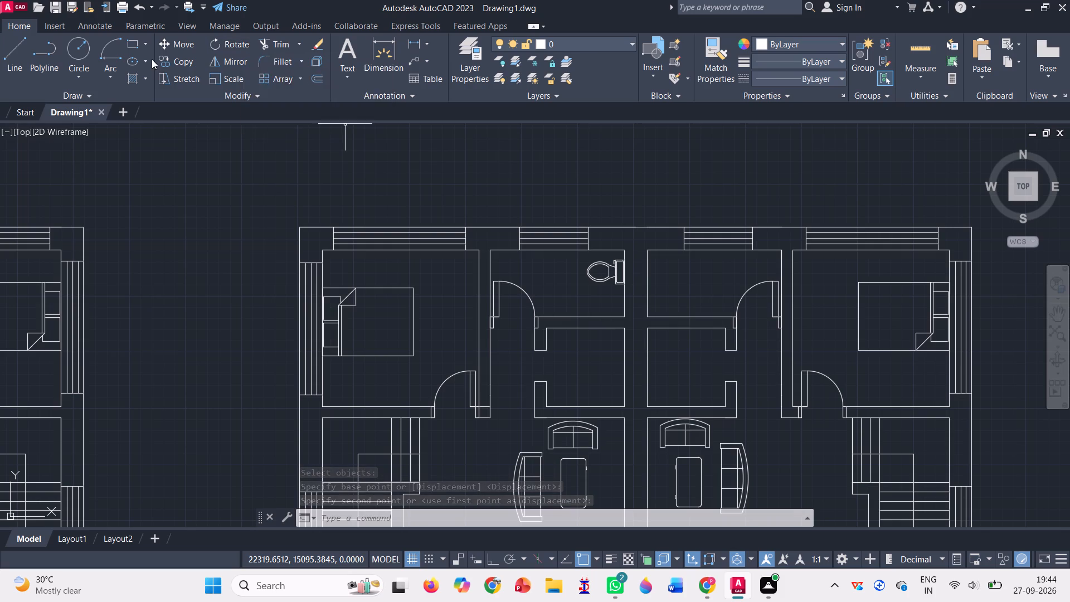
Copy the left bathroom's toilet across the party wall into the second plan's right bathroom.
click(188, 58)
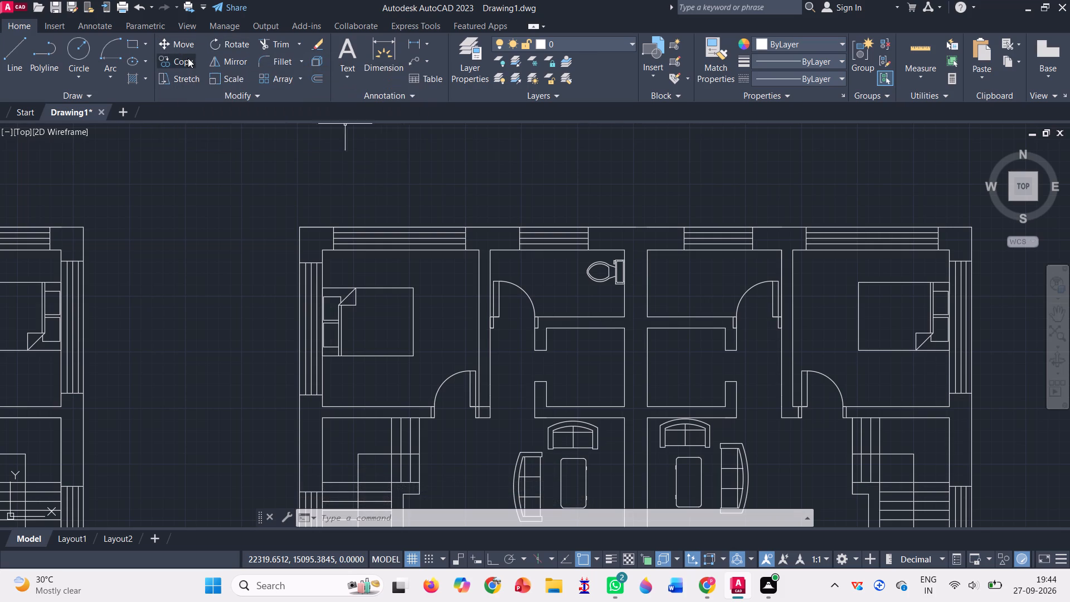
click(615, 273)
key(Return)
click(615, 273)
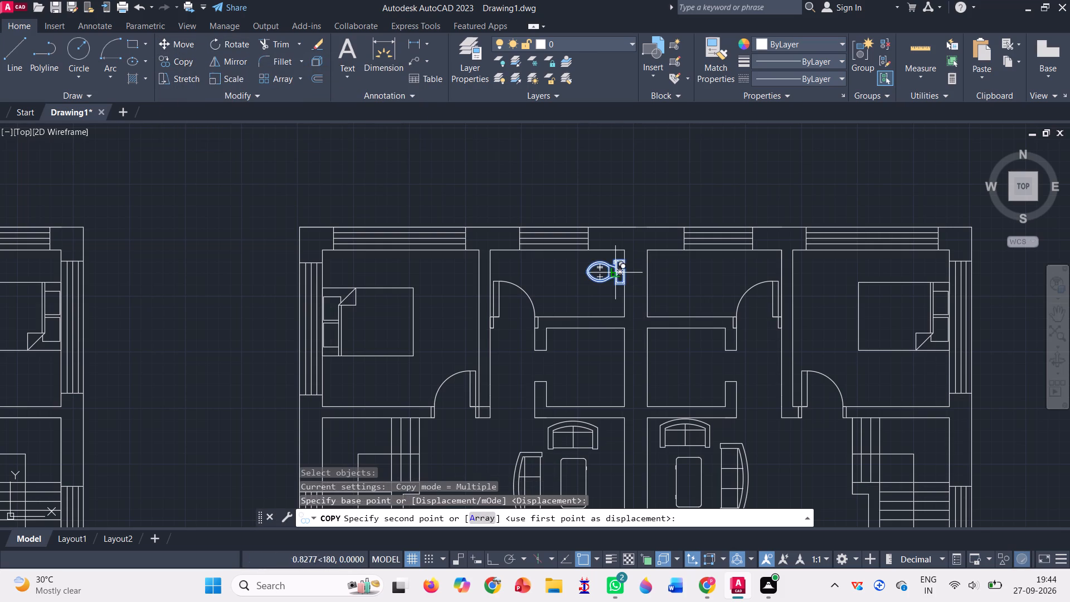
click(689, 279)
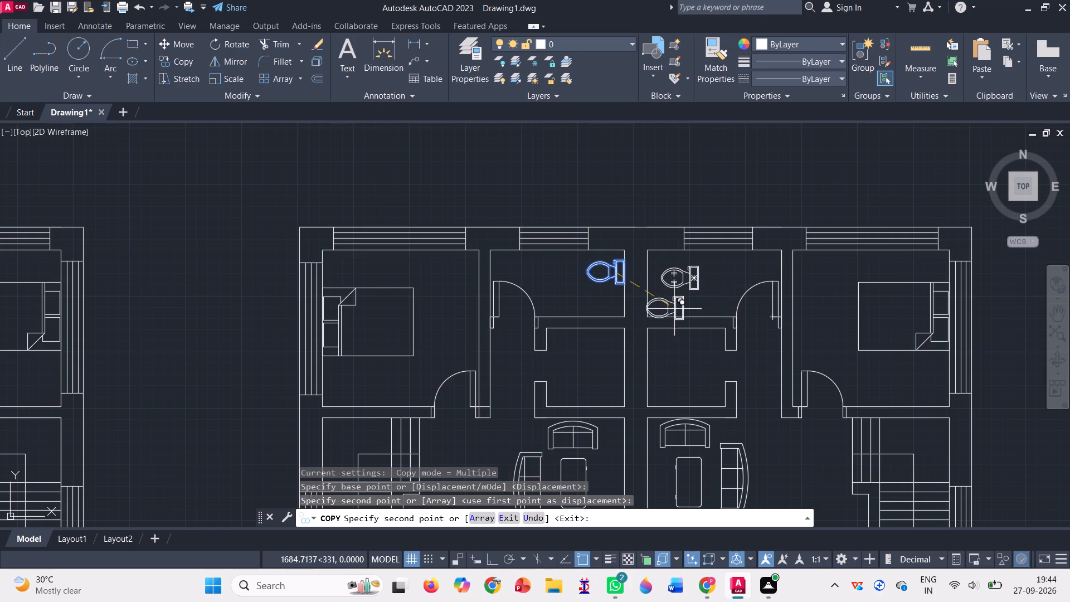
key(Escape)
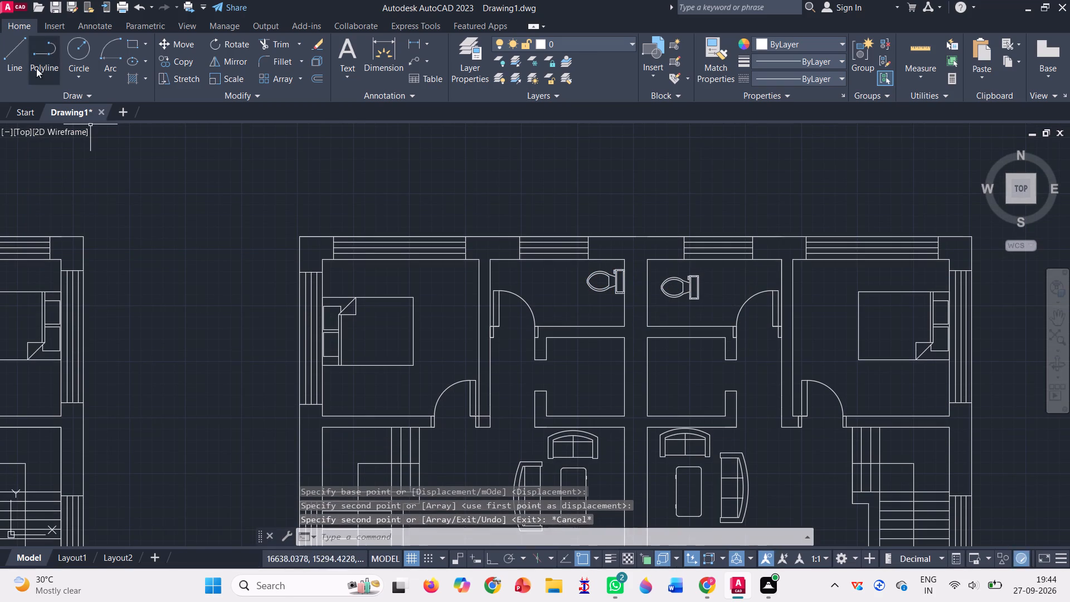
Rotate the toilet in the second plan's right bathroom by 180 degrees about its cistern corner, using Ortho.
click(219, 47)
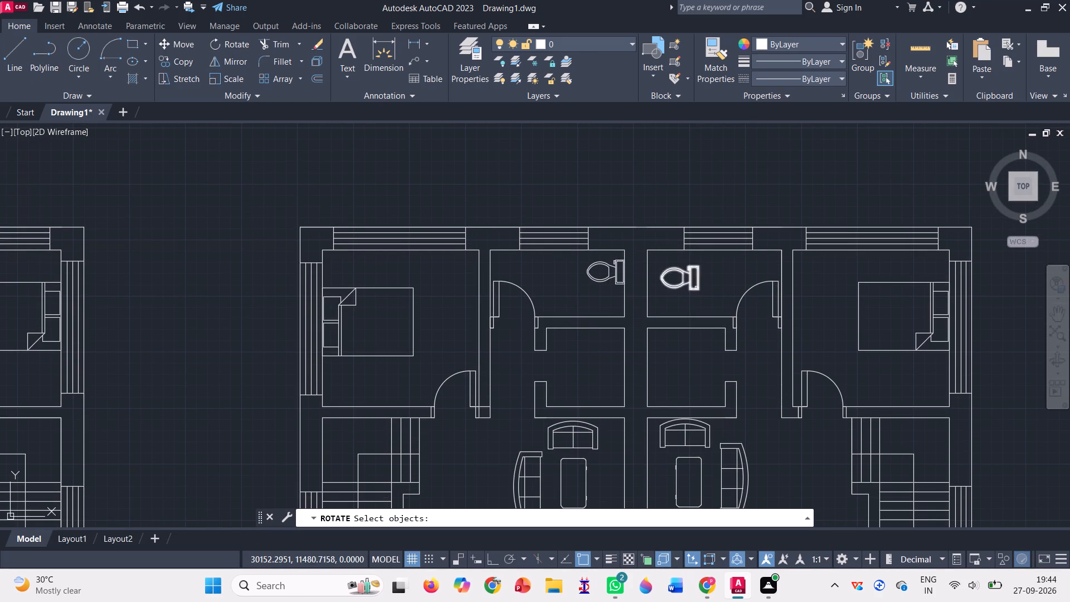
click(696, 287)
key(Return)
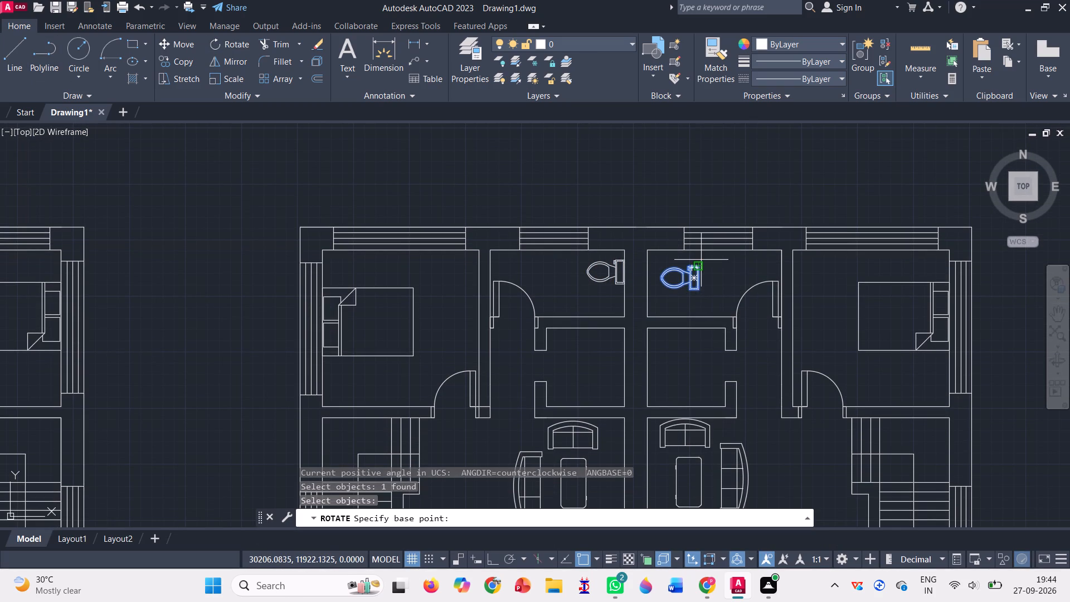
click(697, 268)
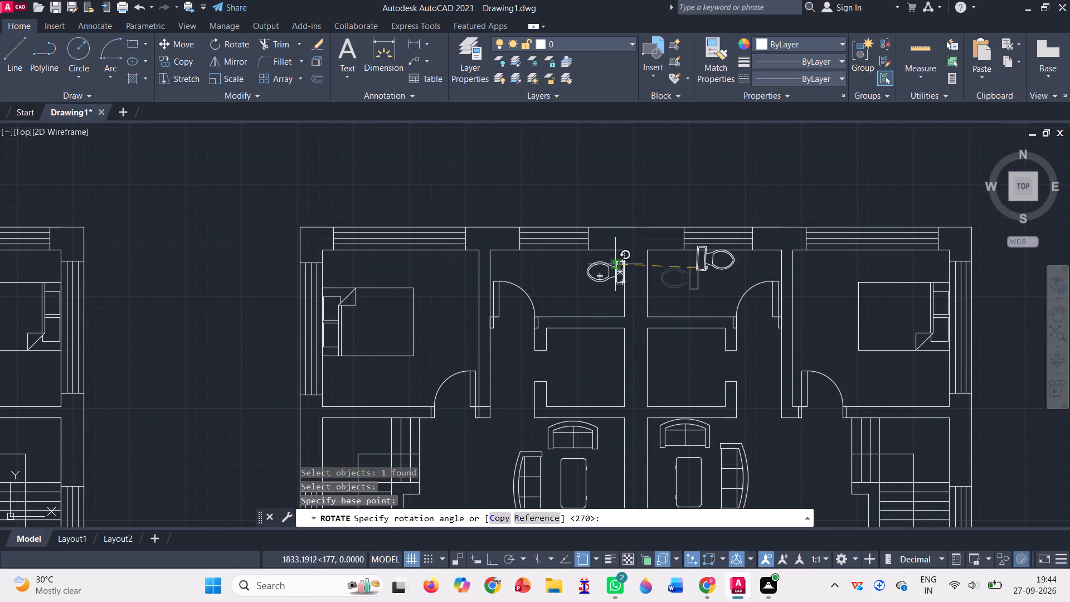
click(490, 556)
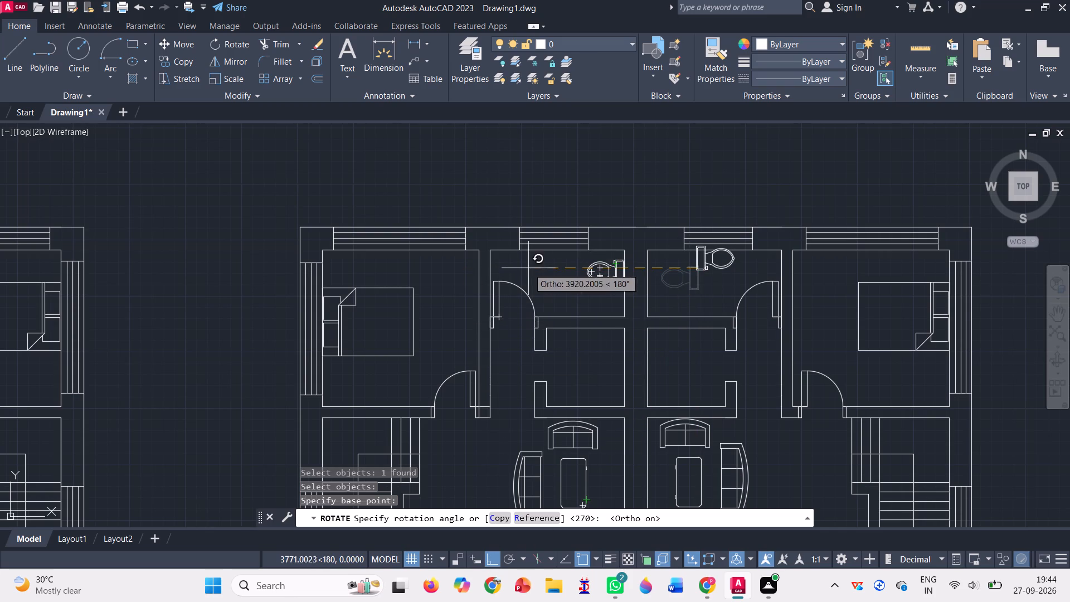
click(533, 269)
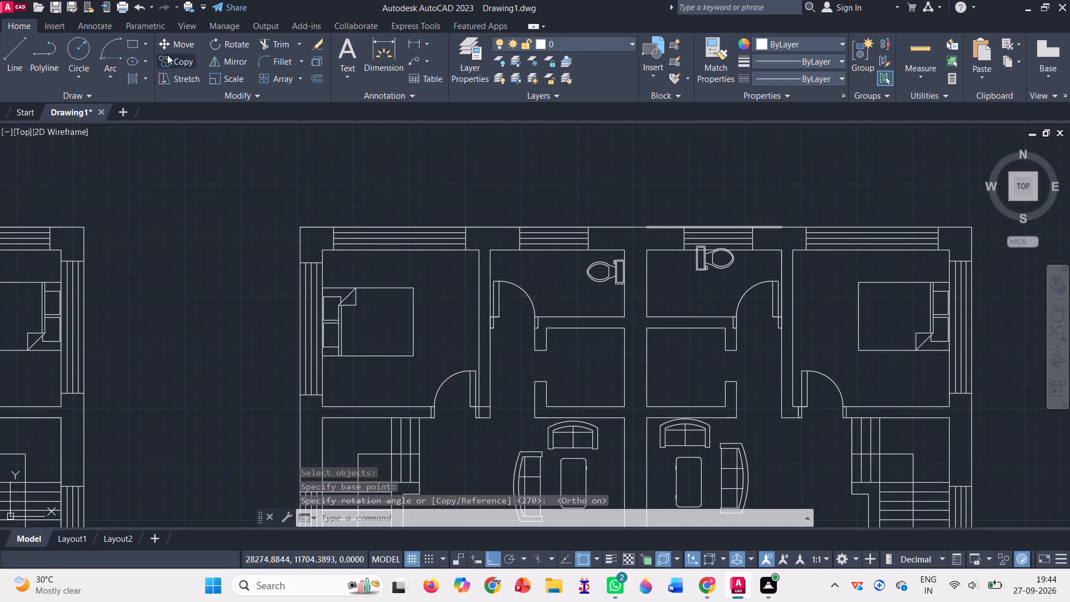
Move the right bathroom's toilet so its cistern sits against the party wall, with Ortho off.
click(181, 48)
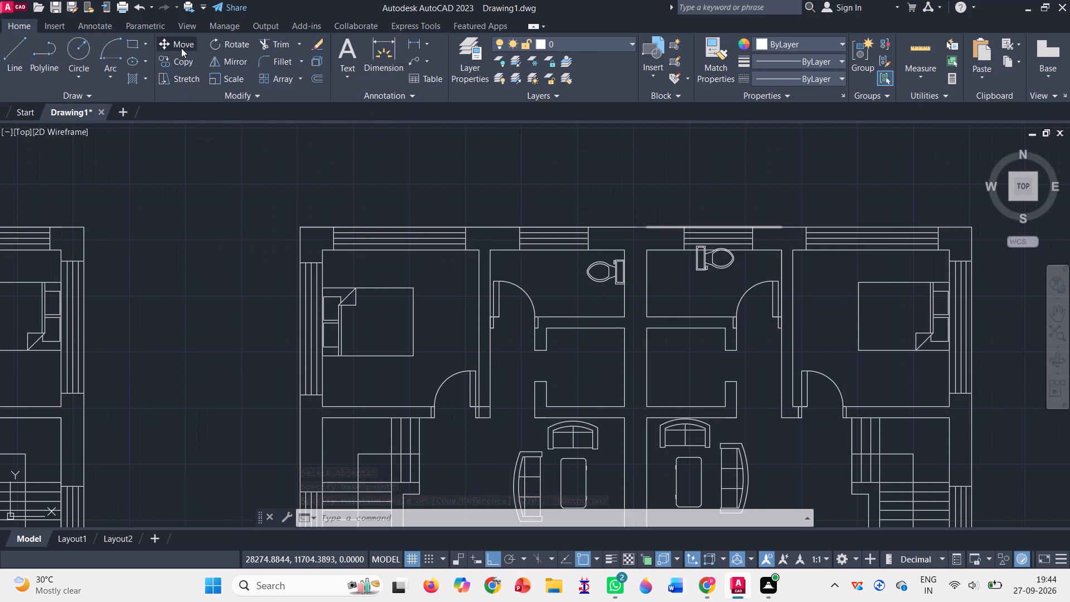
click(712, 261)
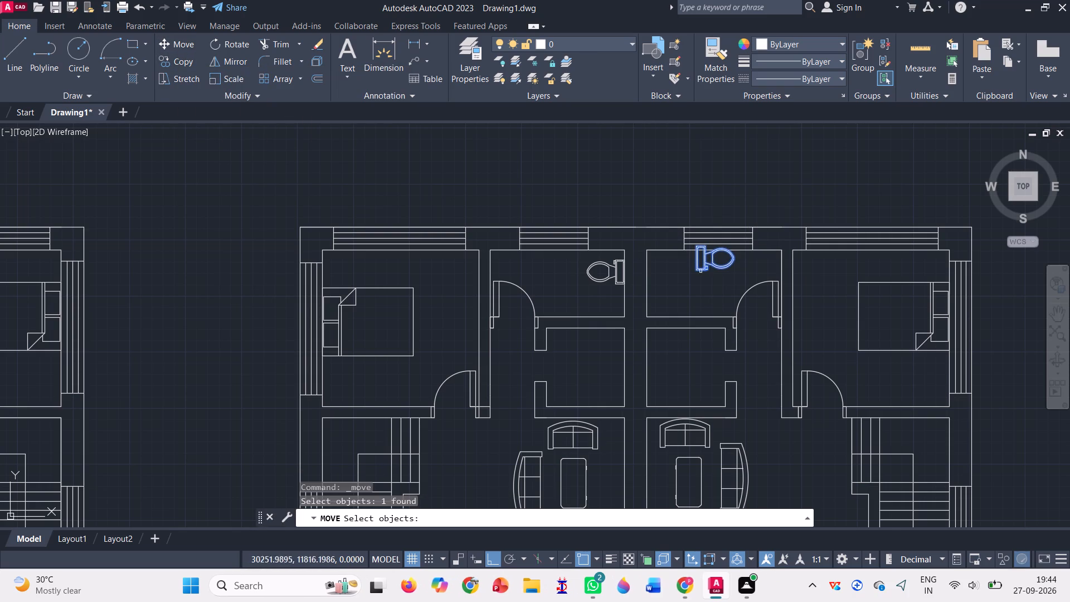
key(Return)
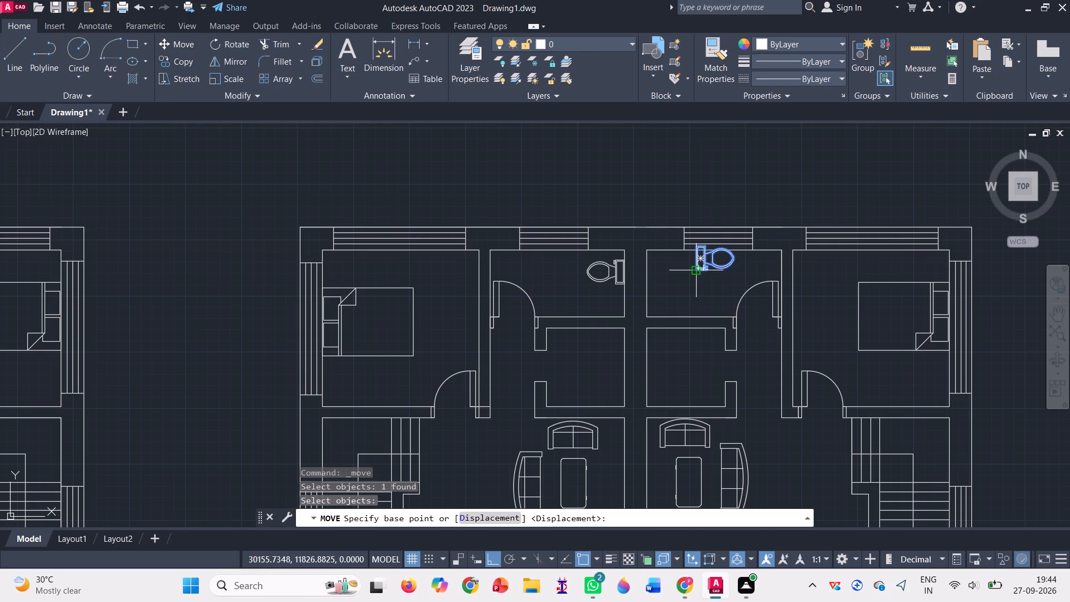
click(694, 274)
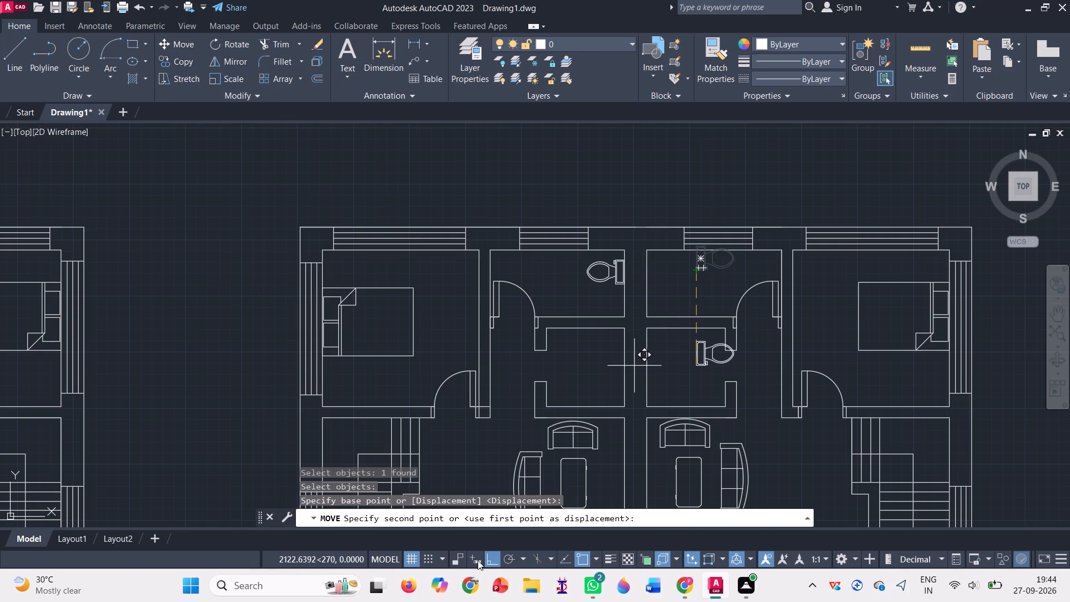
click(490, 557)
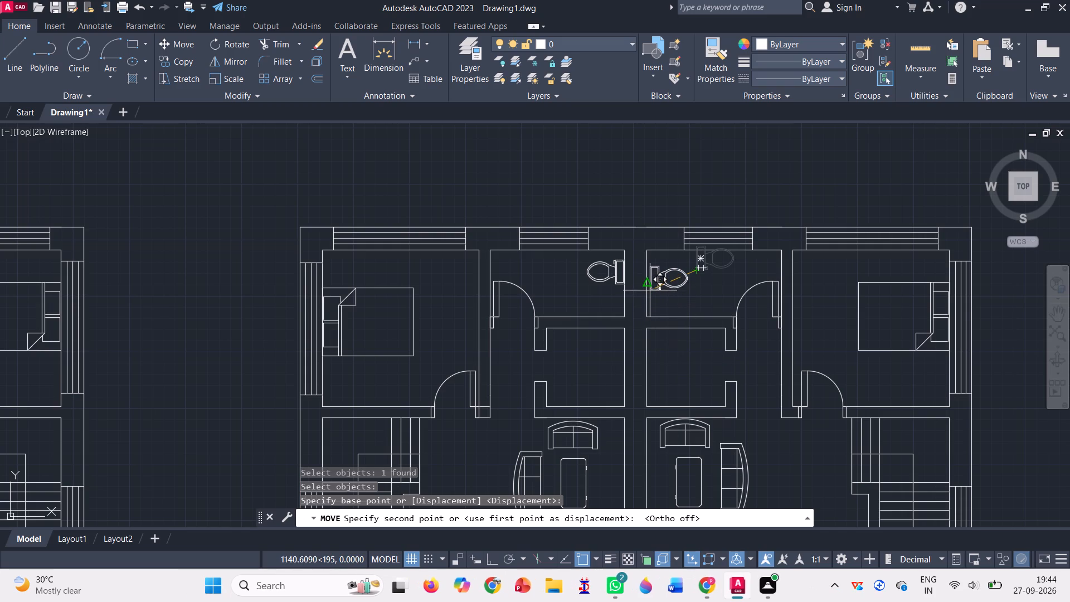
click(648, 287)
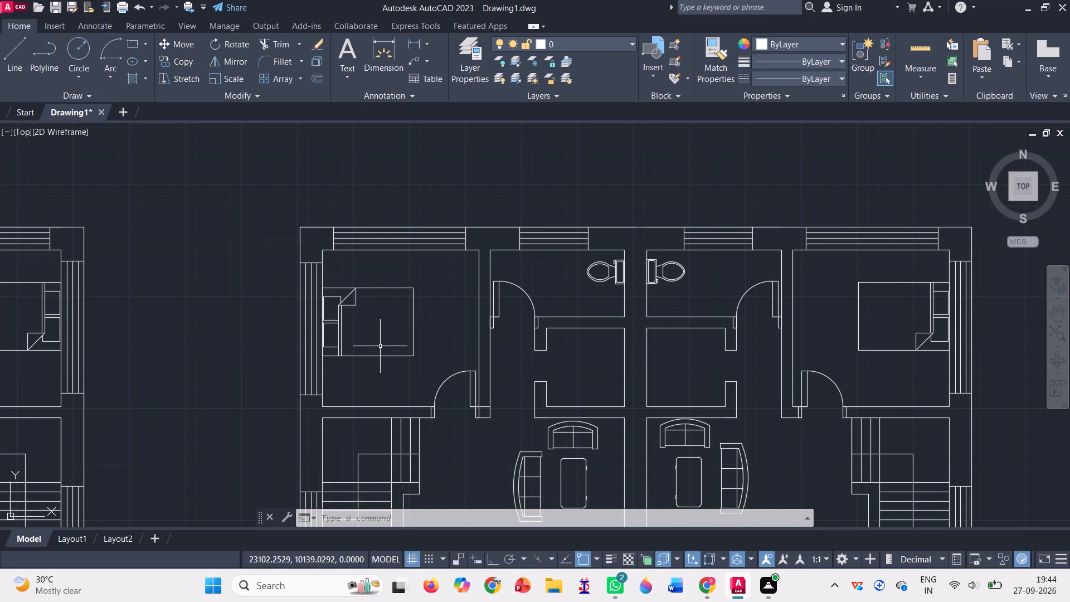
scroll(380, 346, down, 1)
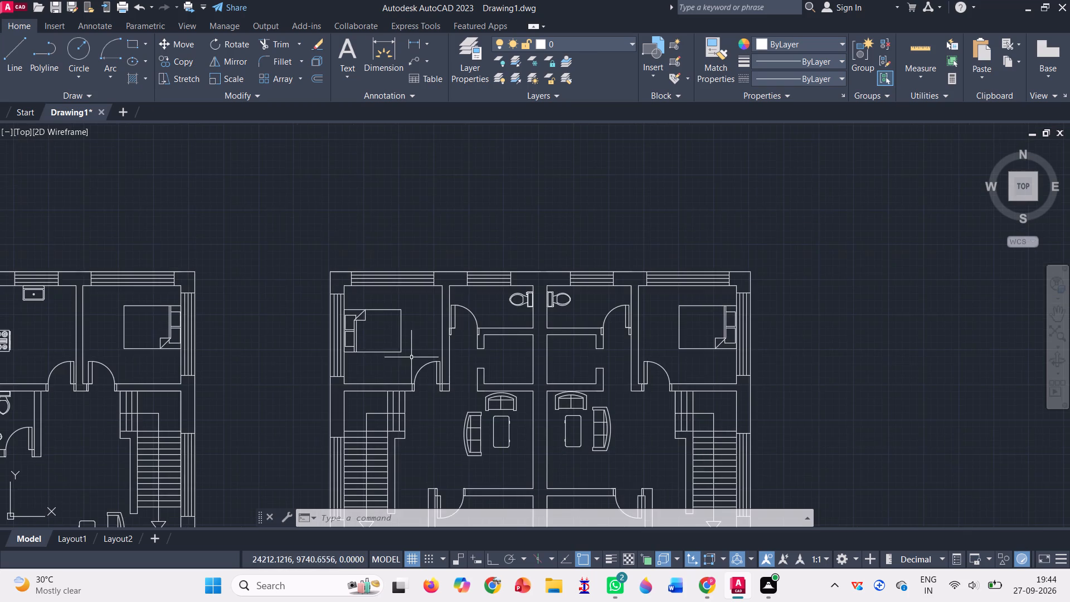
Copy the round washbasin from the first plan's right bathroom into the second plan's left bathroom, just below its window.
scroll(416, 363, down, 1)
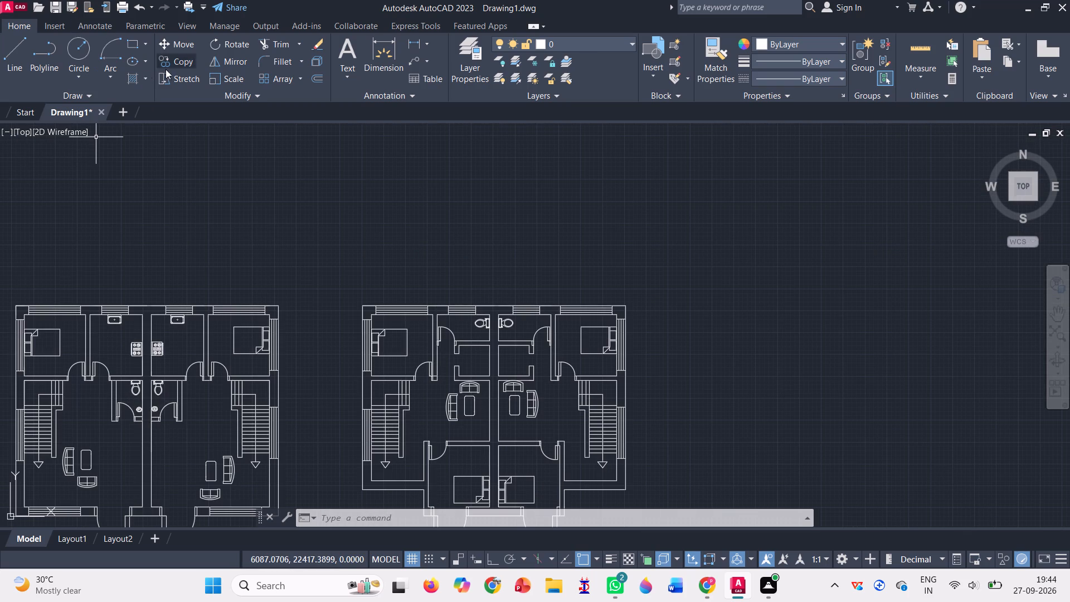
click(183, 57)
scroll(141, 426, up, 1)
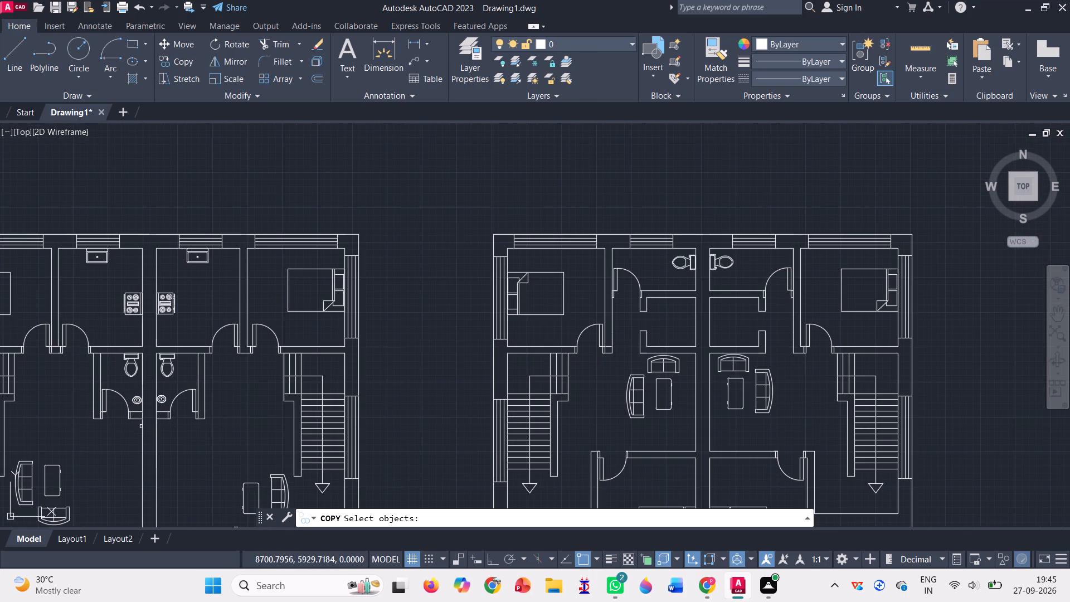
click(162, 400)
key(Return)
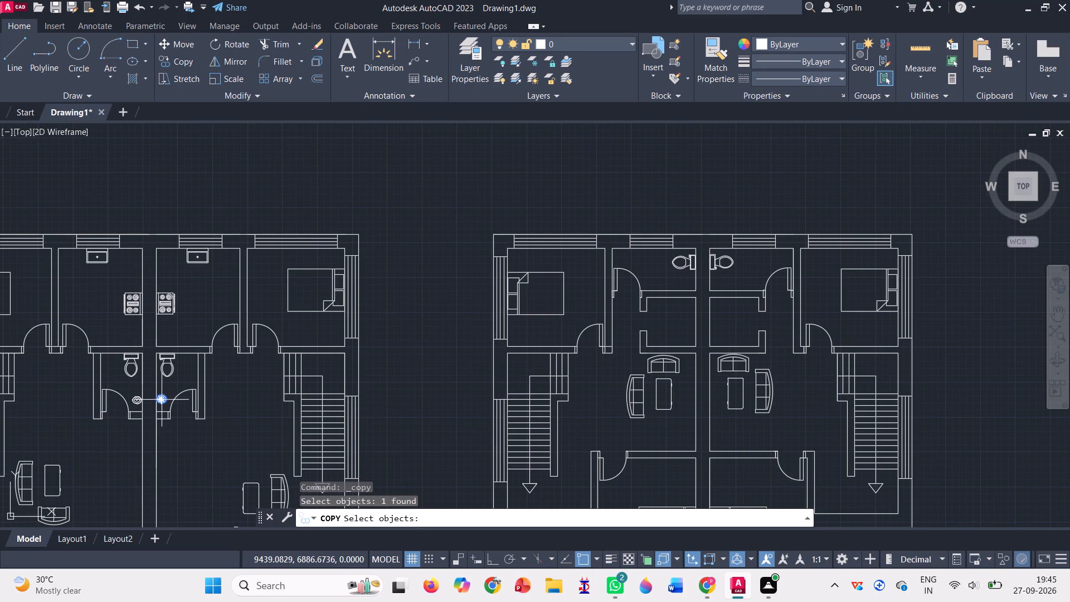
click(162, 400)
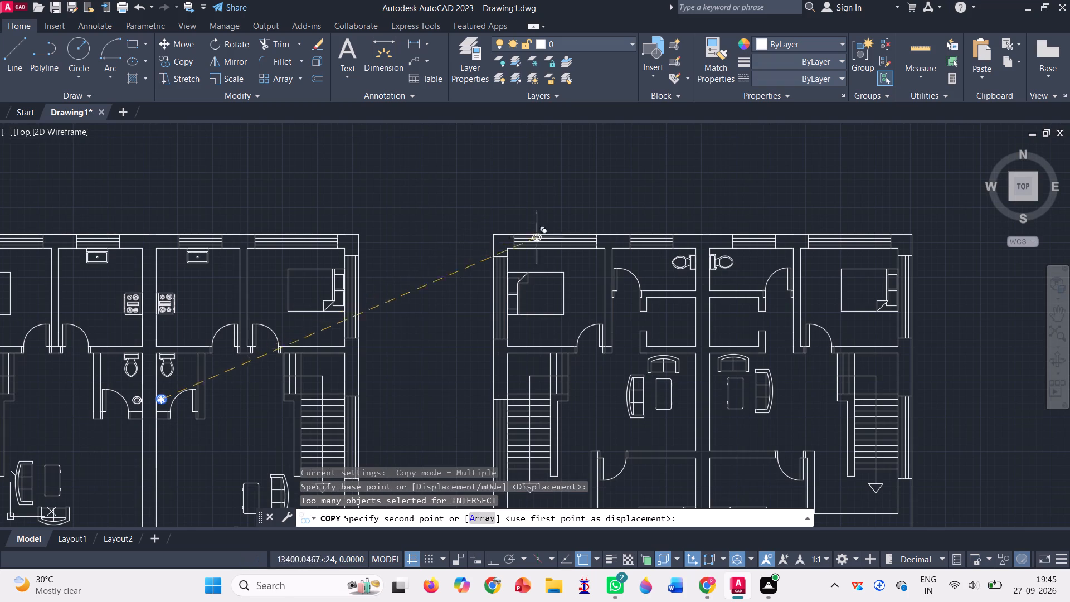
scroll(640, 262, up, 1)
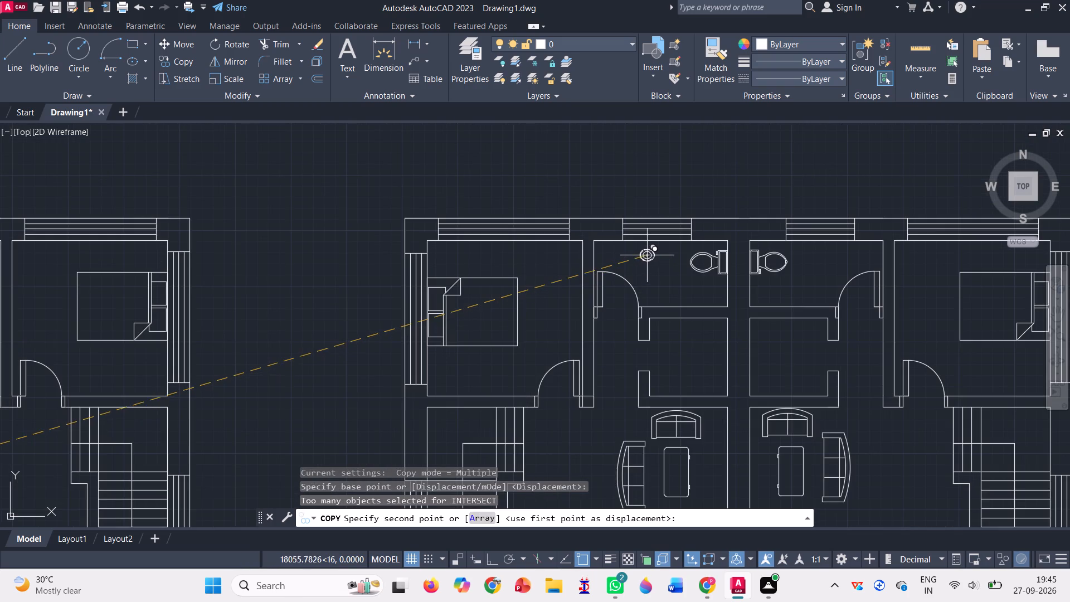
scroll(647, 255, up, 2)
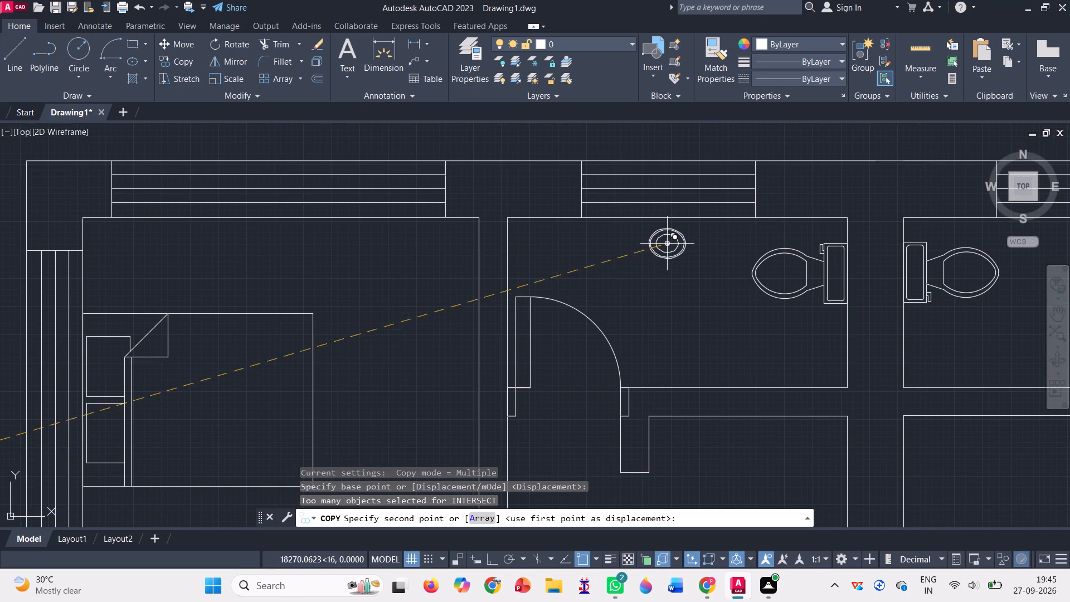
click(668, 237)
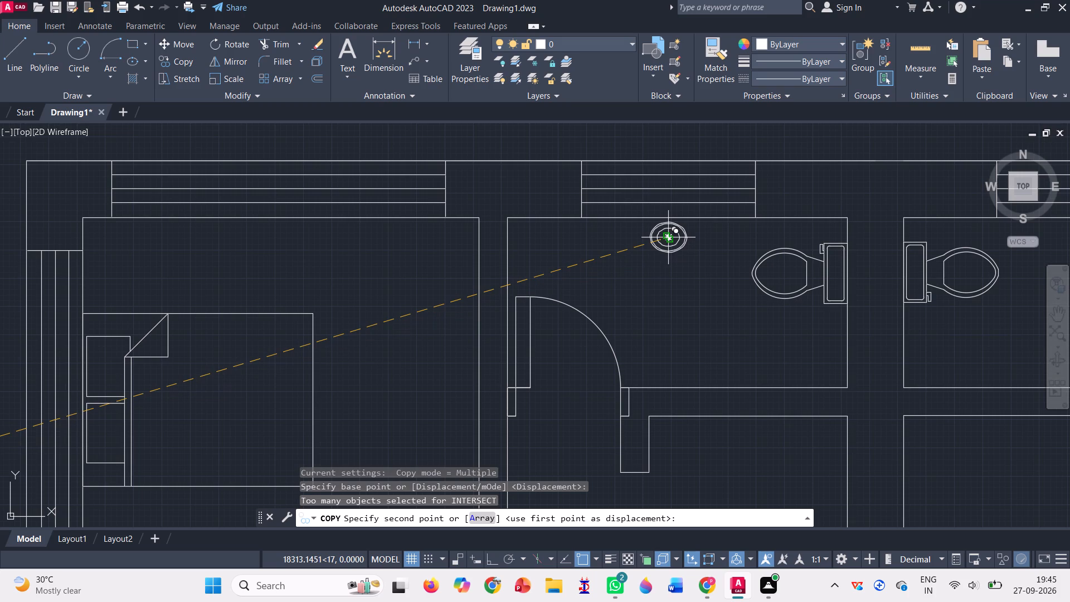
Place another copy of the washbasin below the window in the second plan's right bathroom and finish the copy.
scroll(726, 275, down, 2)
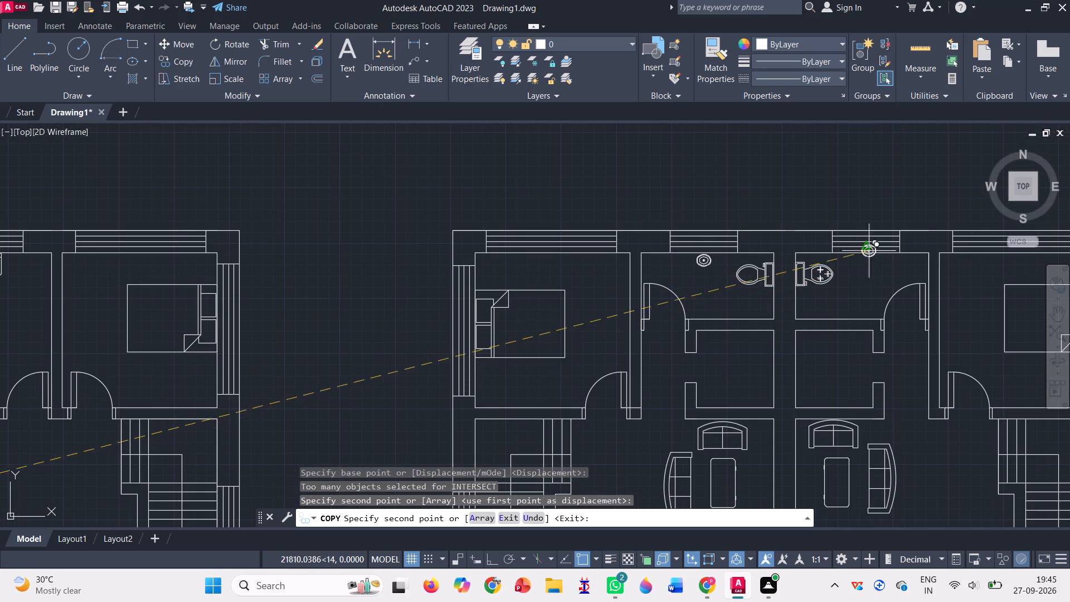
scroll(888, 260, up, 1)
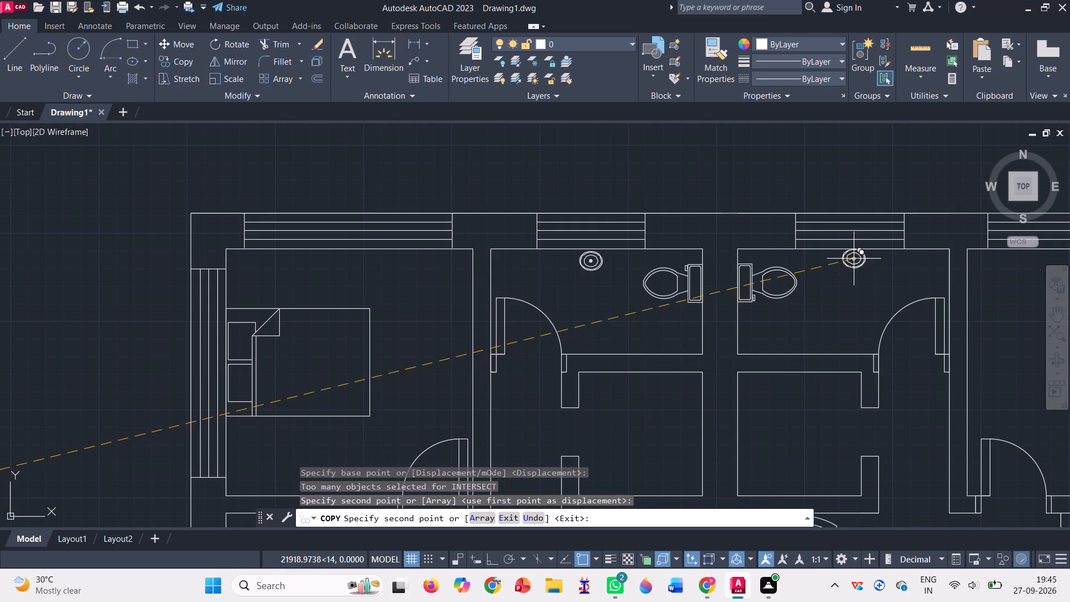
click(857, 265)
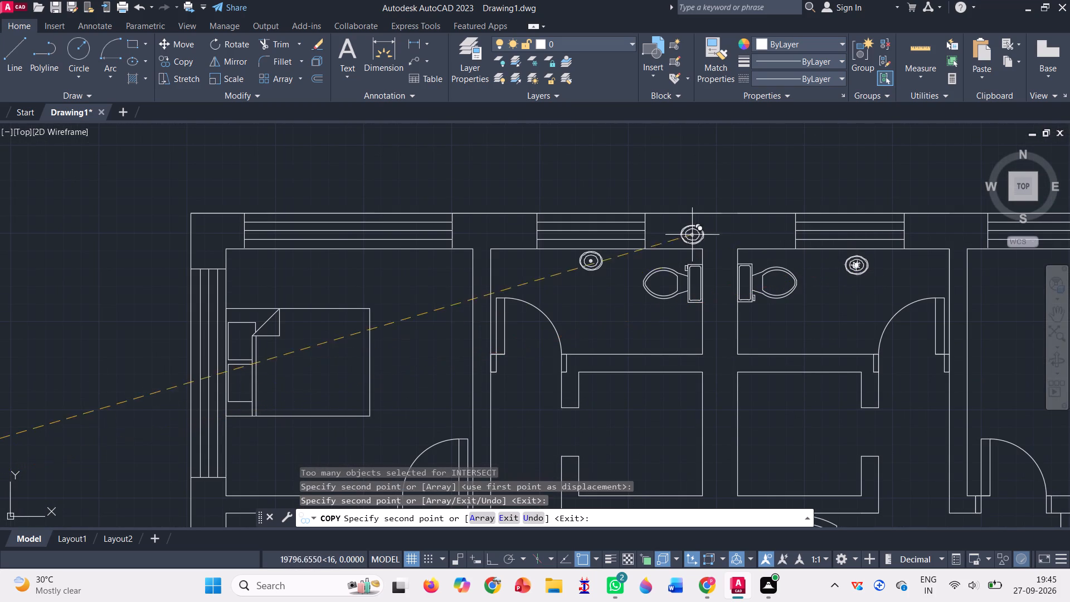
scroll(687, 239, down, 1)
scroll(636, 263, down, 1)
scroll(501, 297, down, 1)
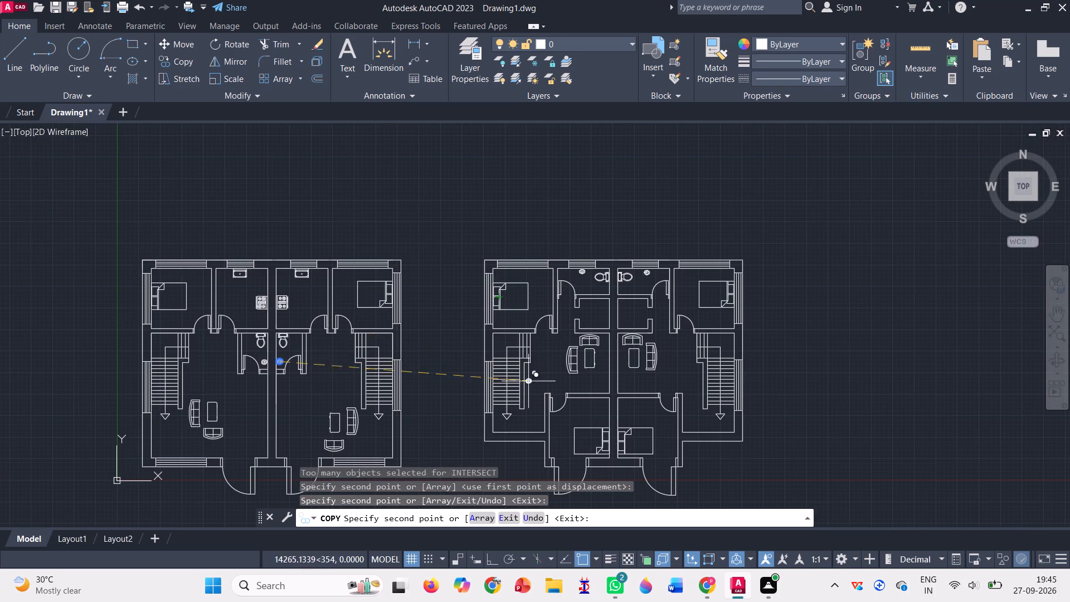
key(Return)
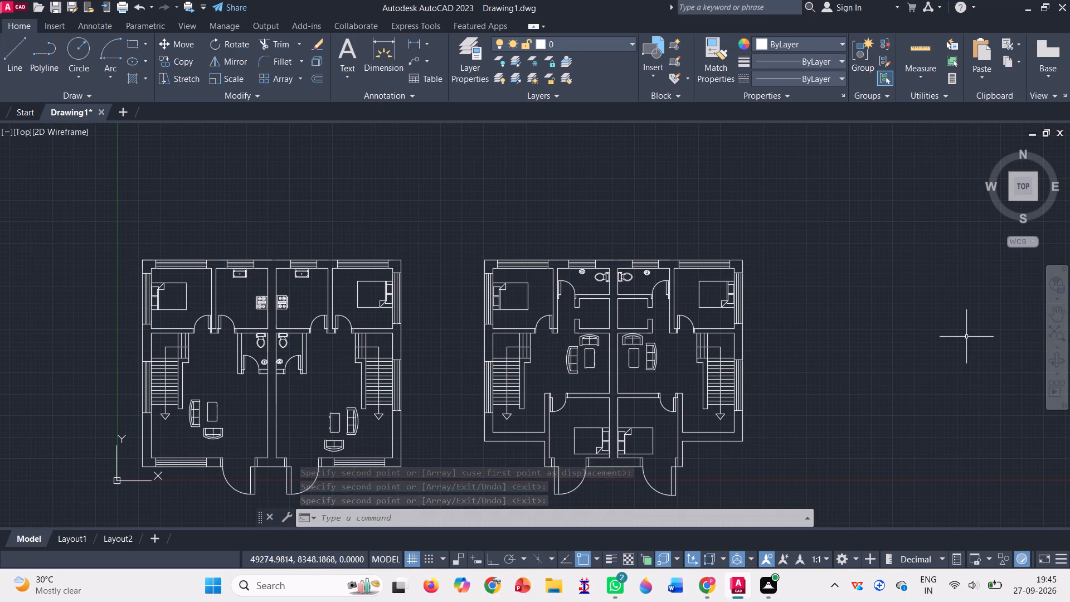
Browse the DesignCenter sample drawings and examine the blocks in Plant Process.dwg.
click(1062, 311)
drag(790, 443, 812, 370)
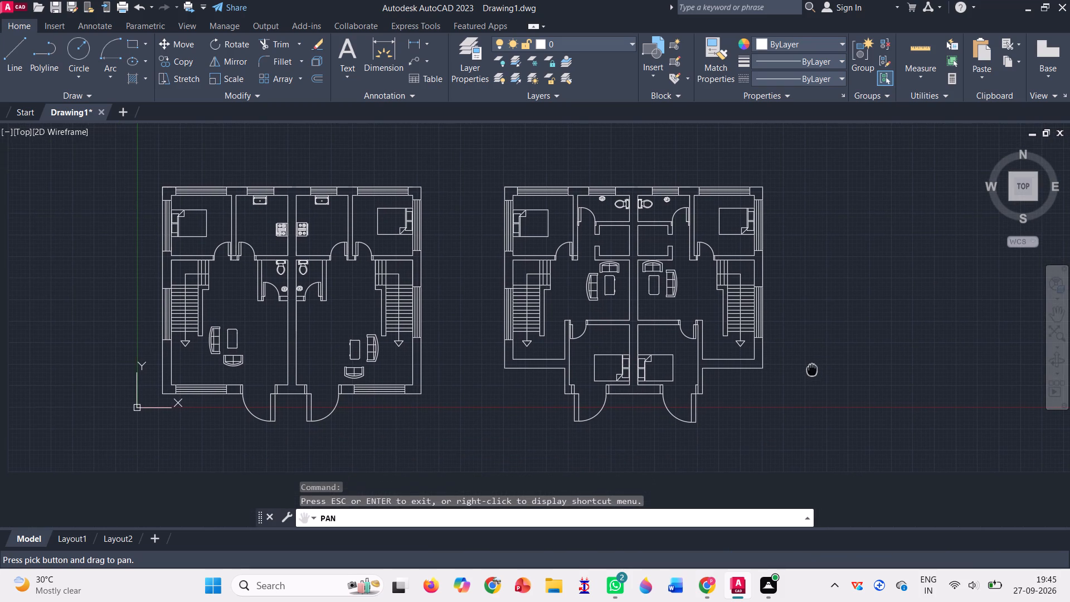
drag(812, 370, 880, 370)
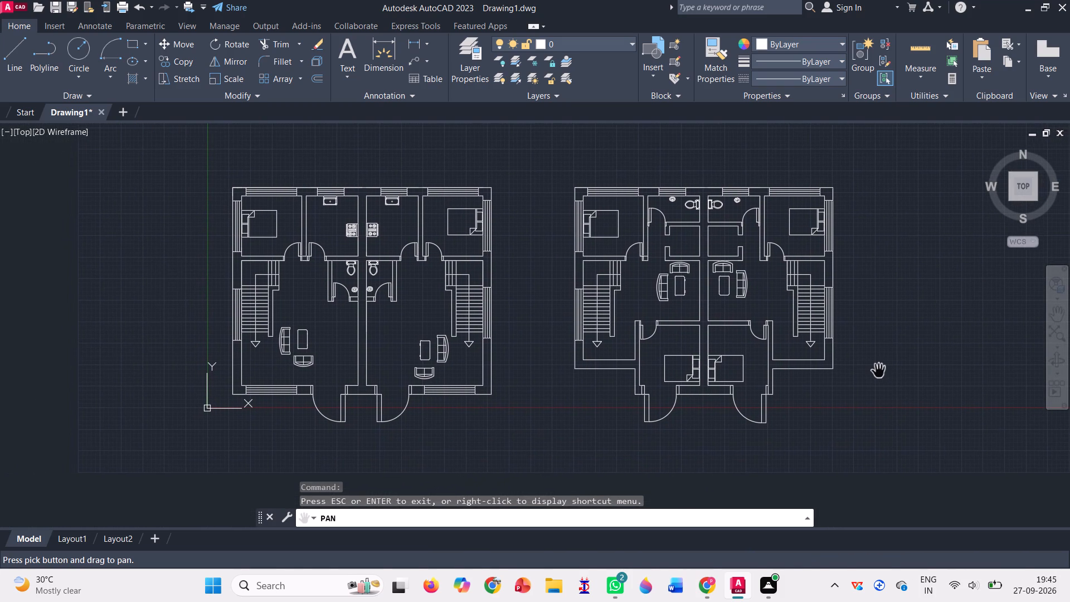
key(Return)
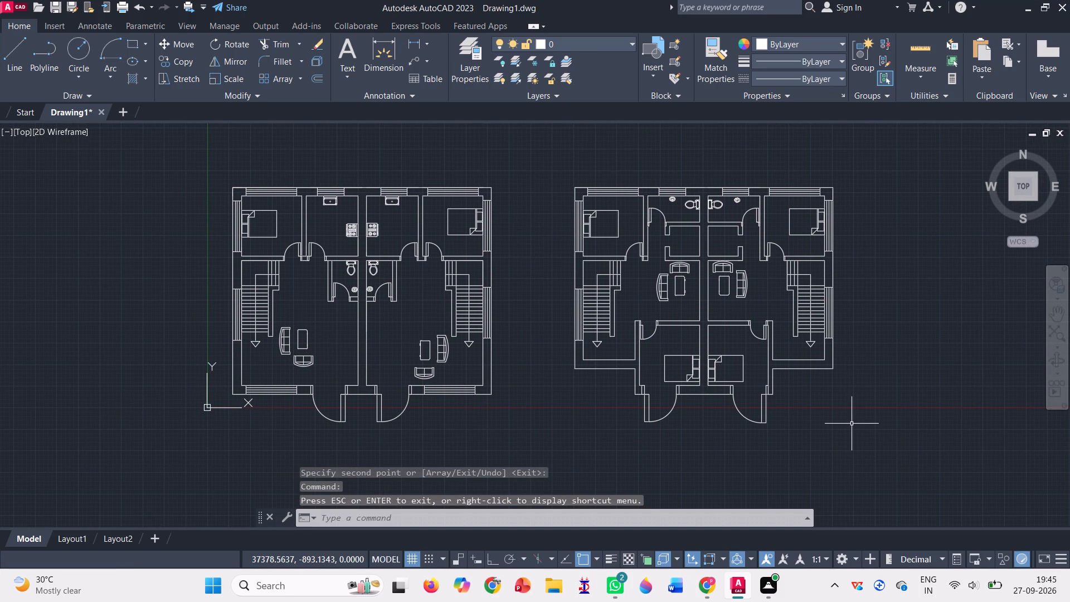
key(ctrl+2)
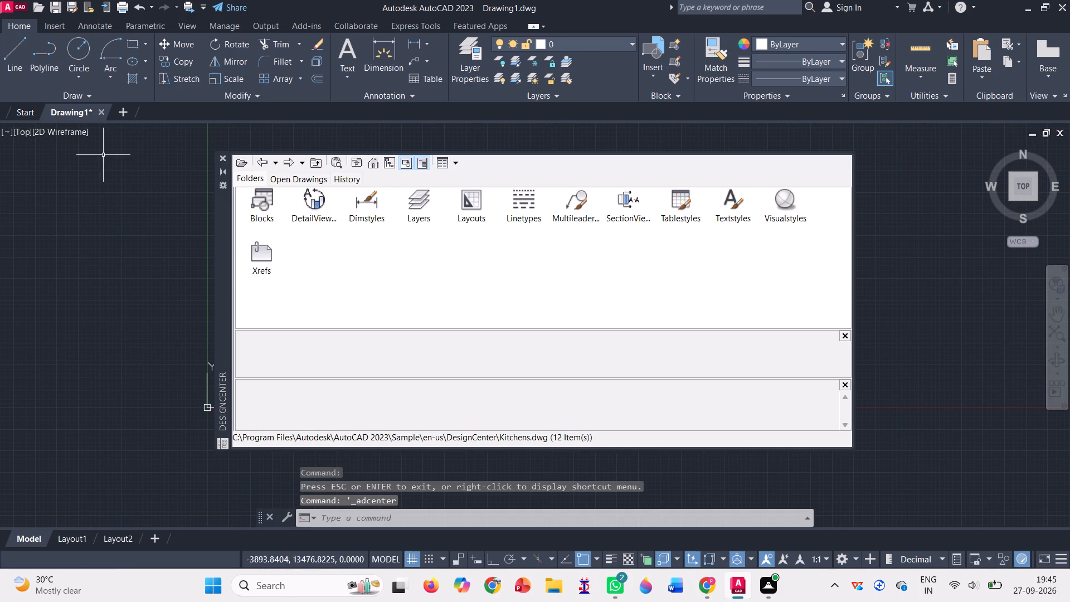
click(367, 163)
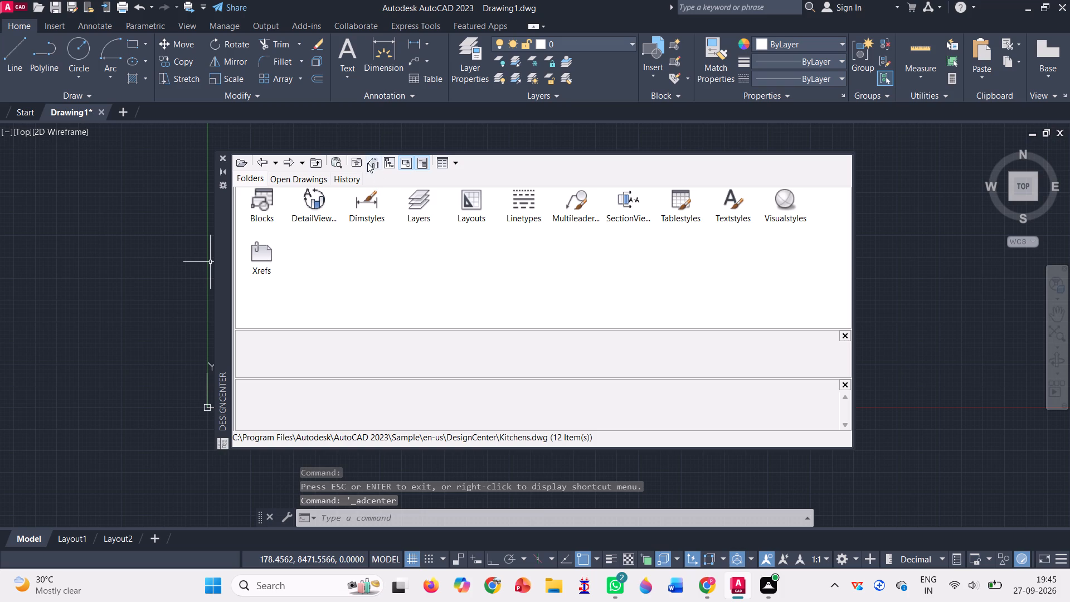
double_click(360, 203)
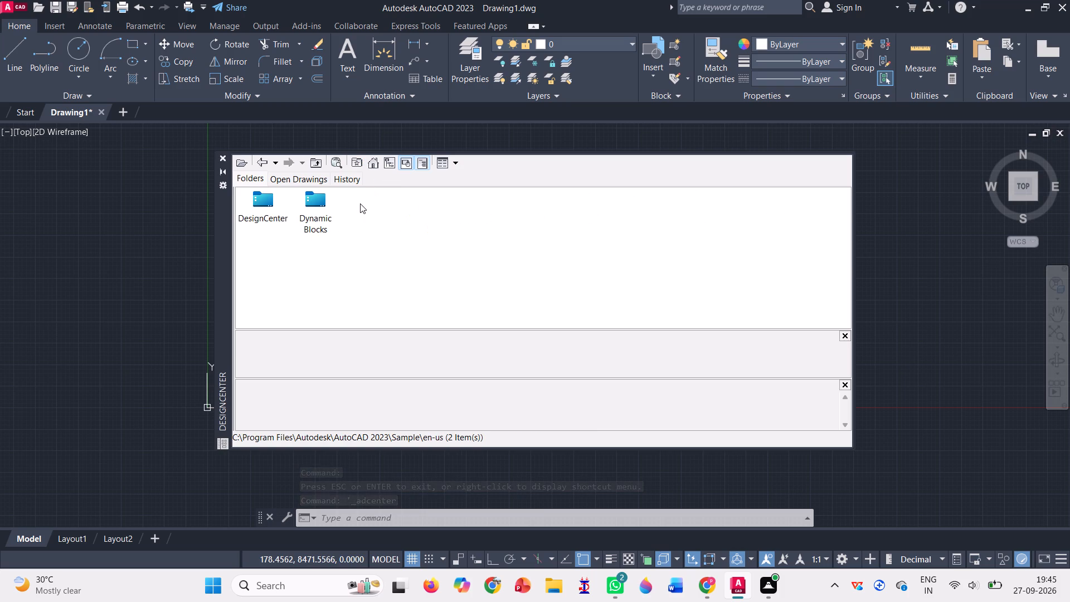
double_click(261, 194)
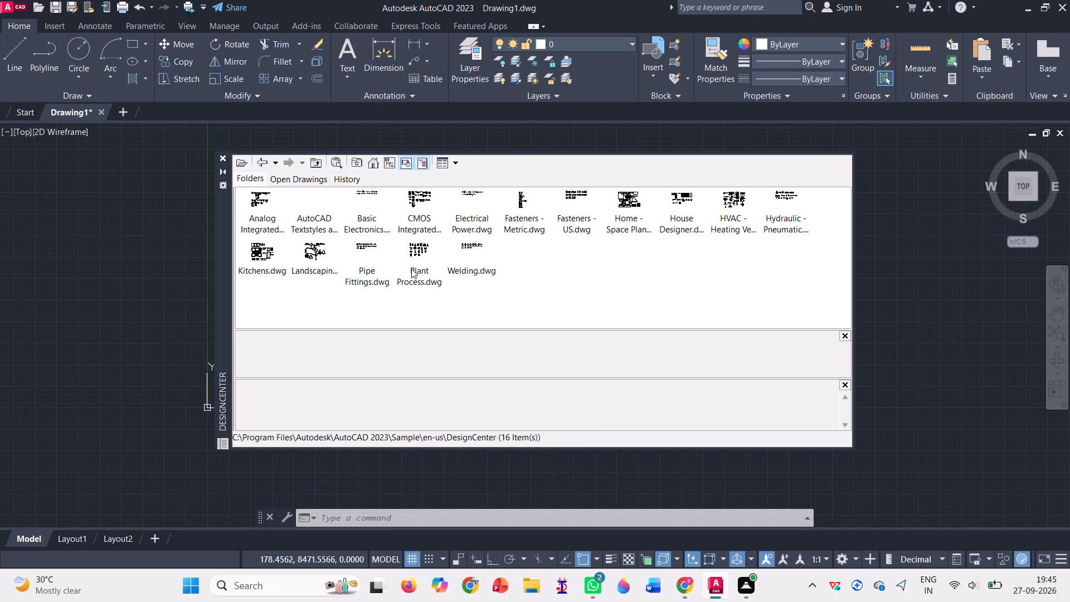
double_click(423, 249)
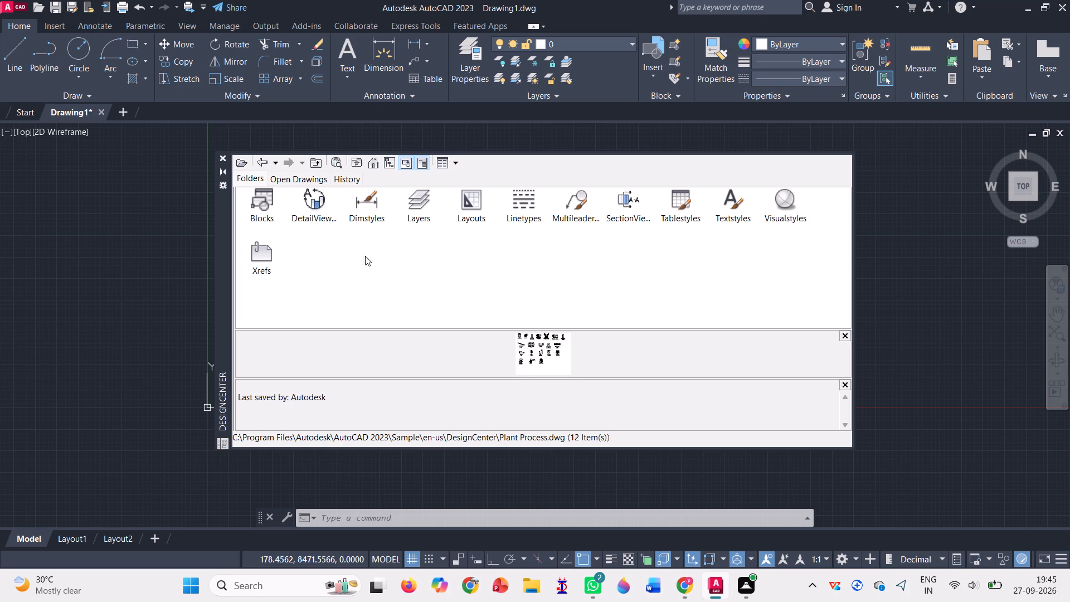
double_click(260, 199)
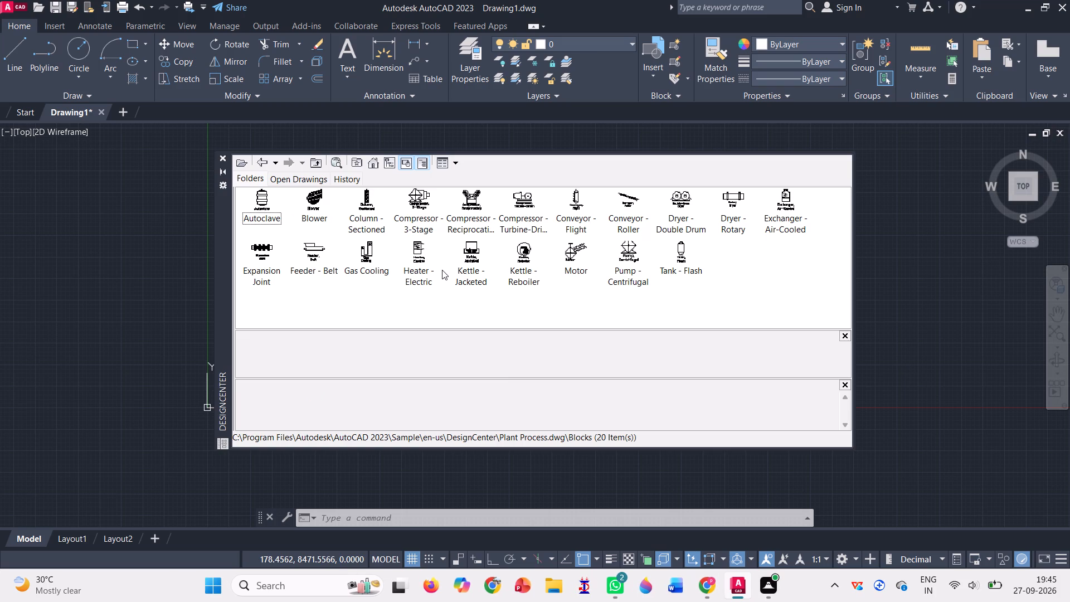
click(260, 157)
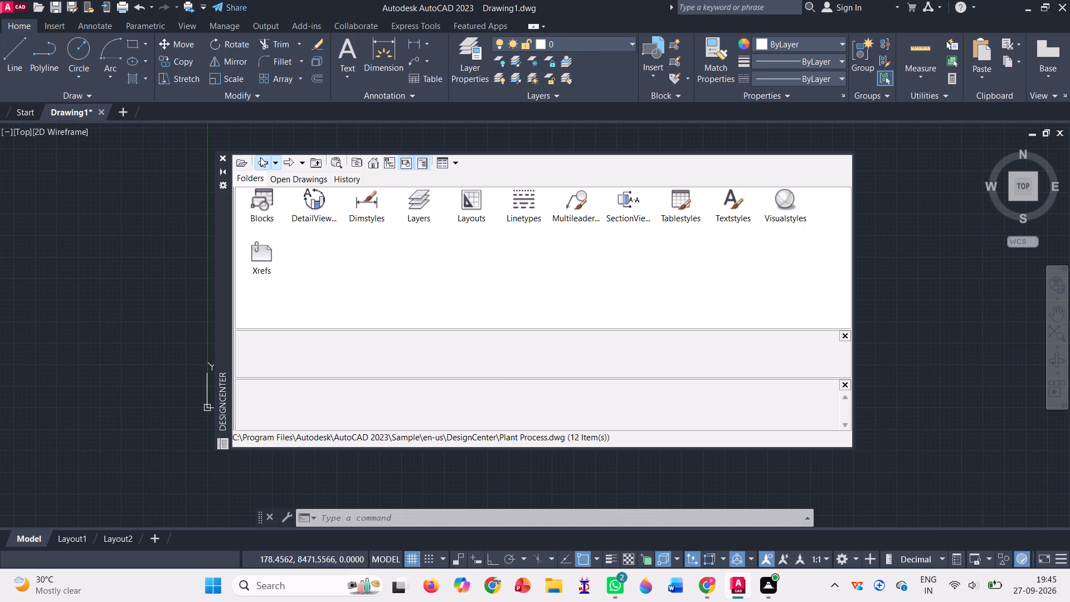
click(260, 157)
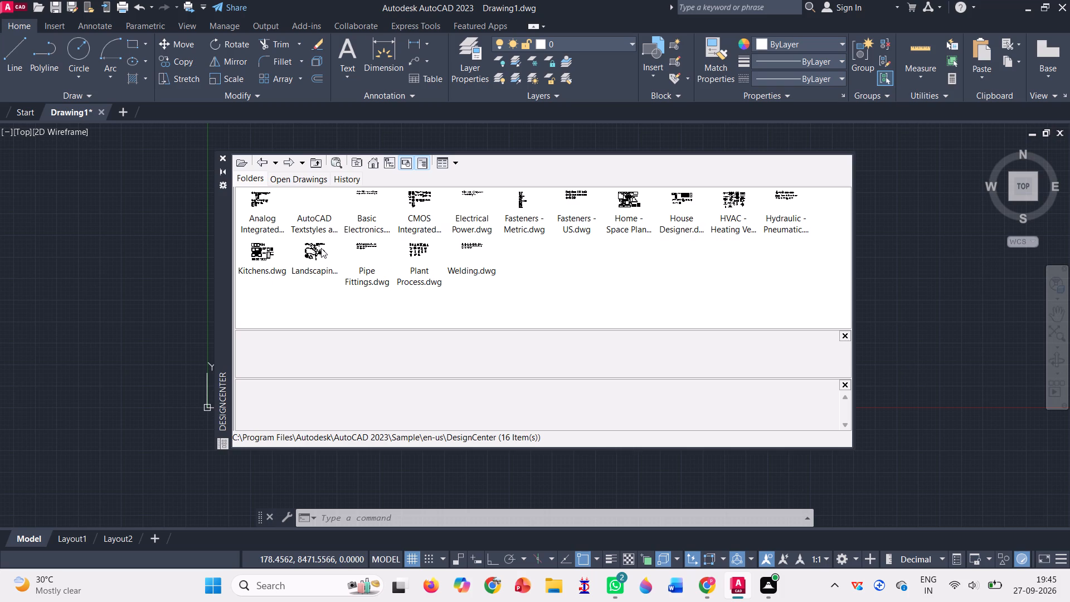
double_click(421, 249)
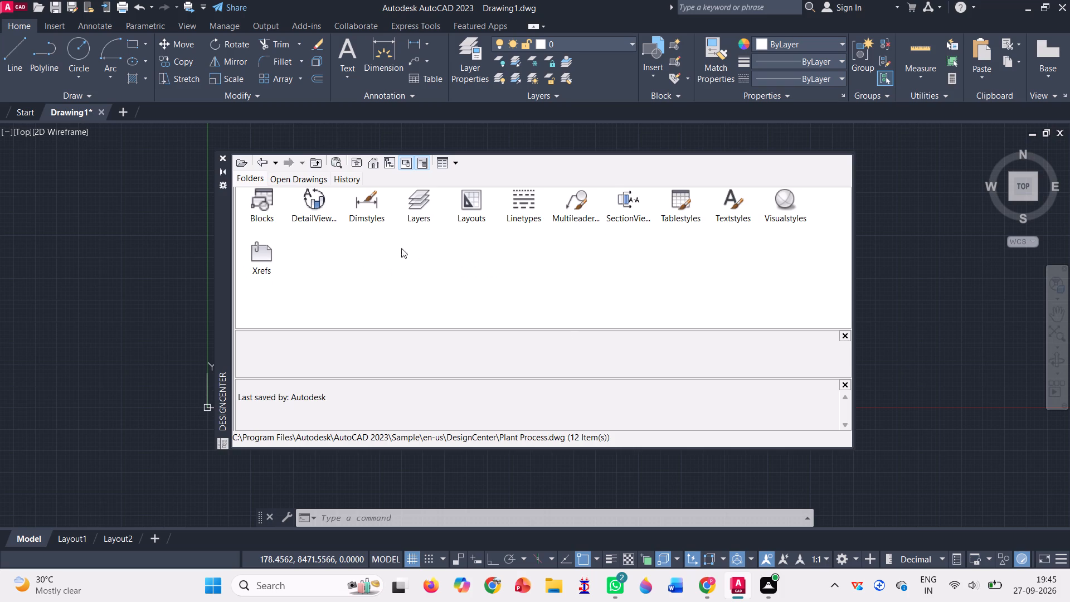
double_click(265, 200)
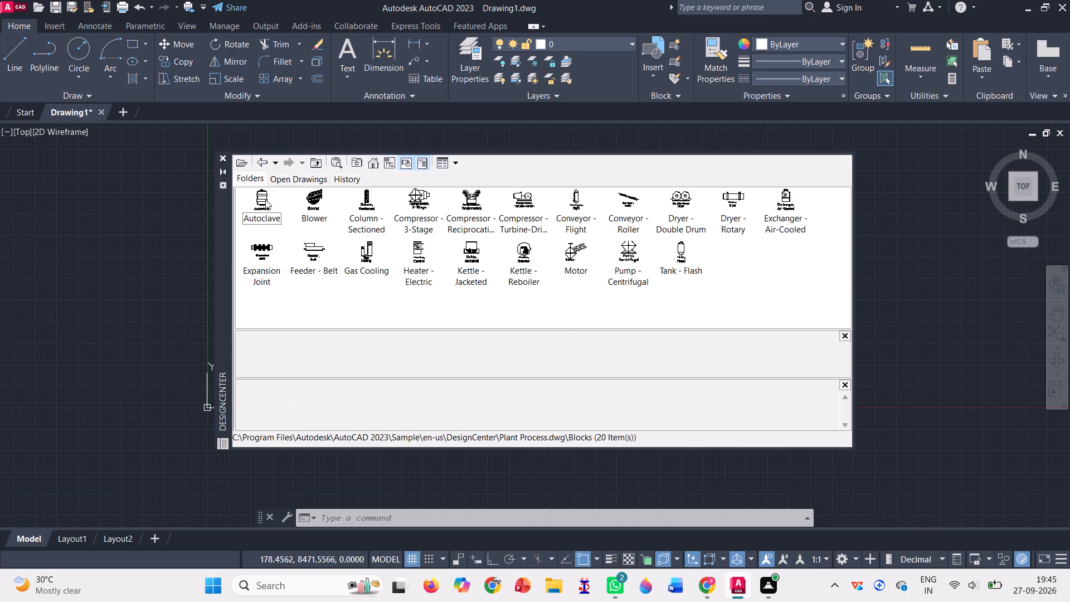
click(265, 162)
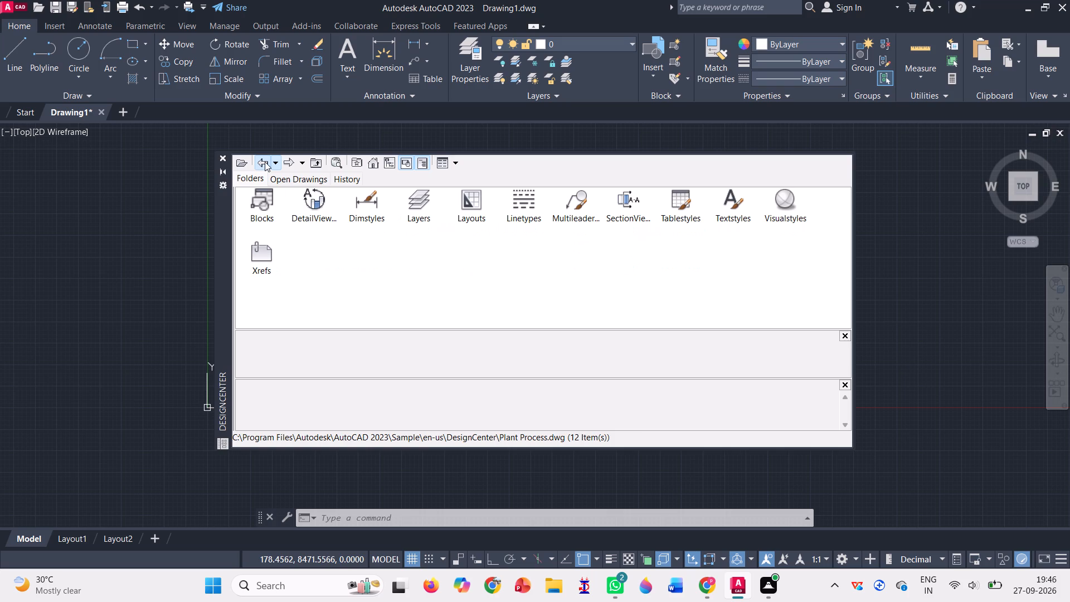
click(265, 162)
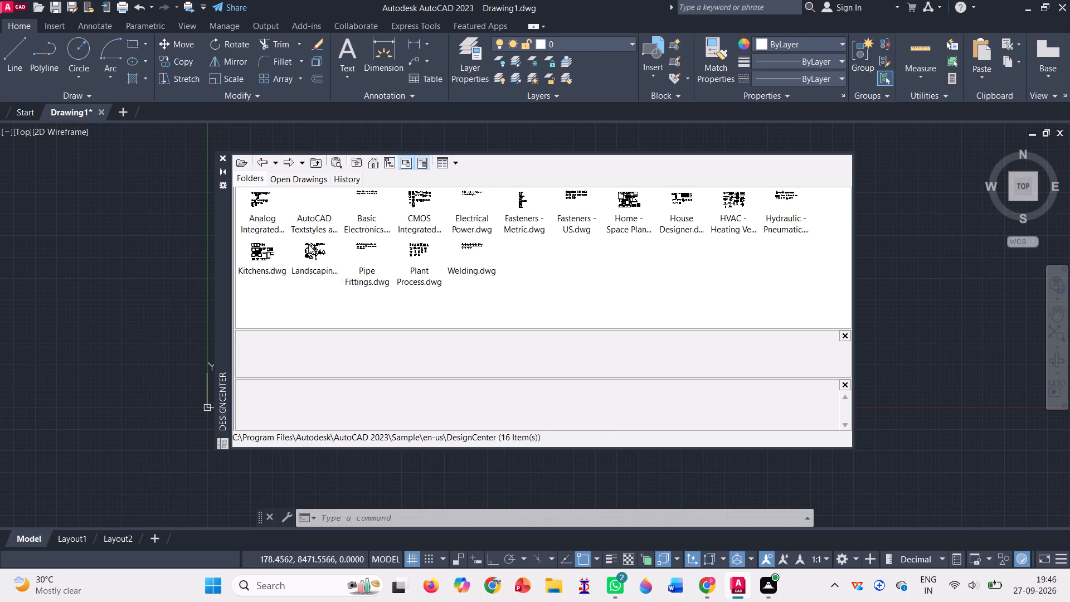
Insert the Tree - deciduous plan block from Landscaping.dwg at scale 1 and rotation 0, left of the first plan, and close DesignCenter.
double_click(315, 254)
double_click(268, 203)
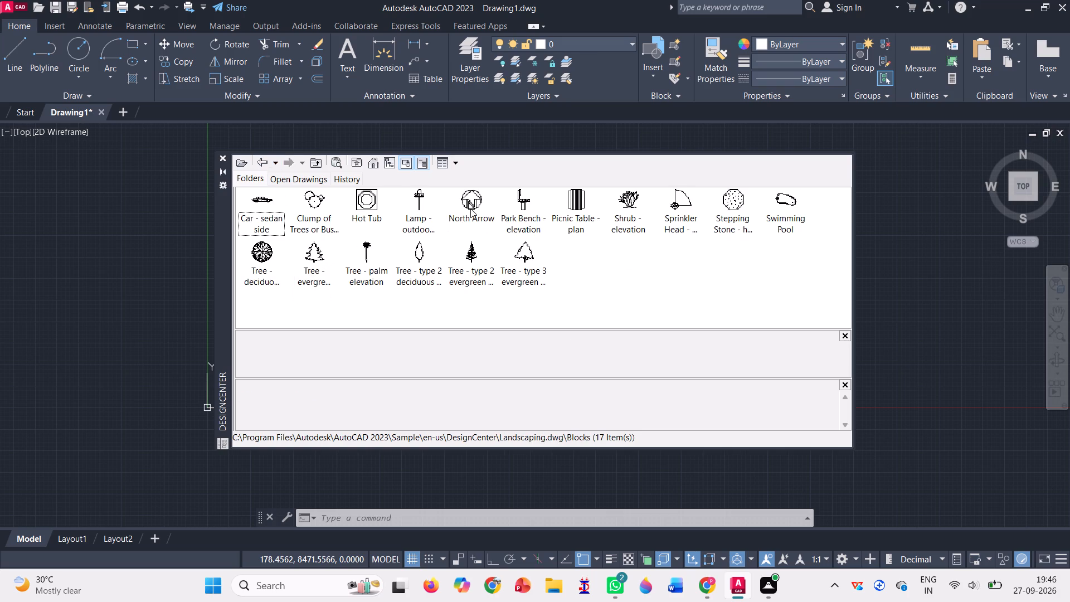
double_click(263, 251)
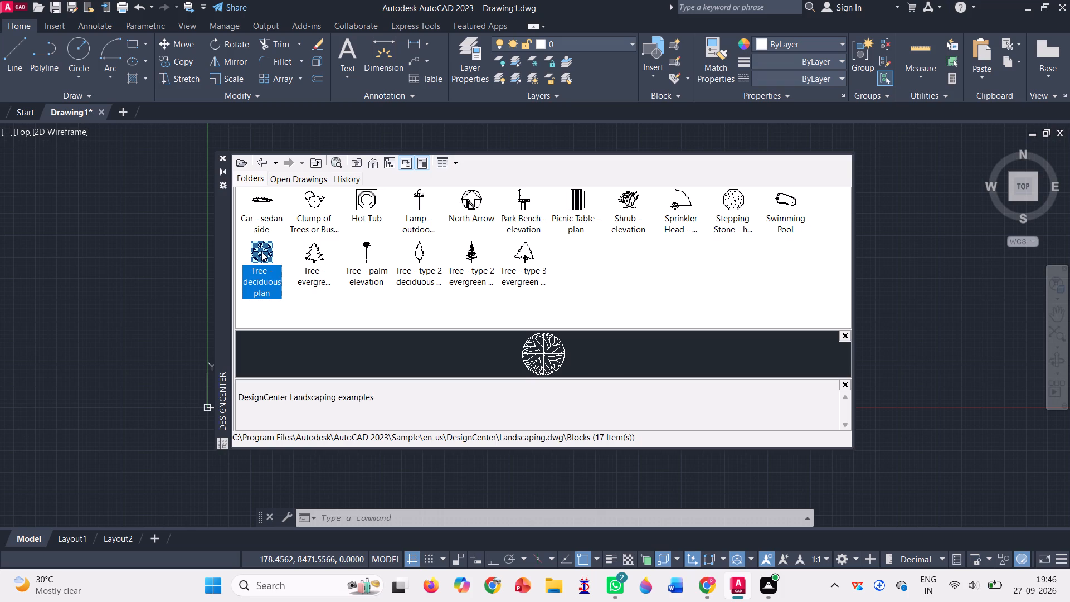
double_click(261, 251)
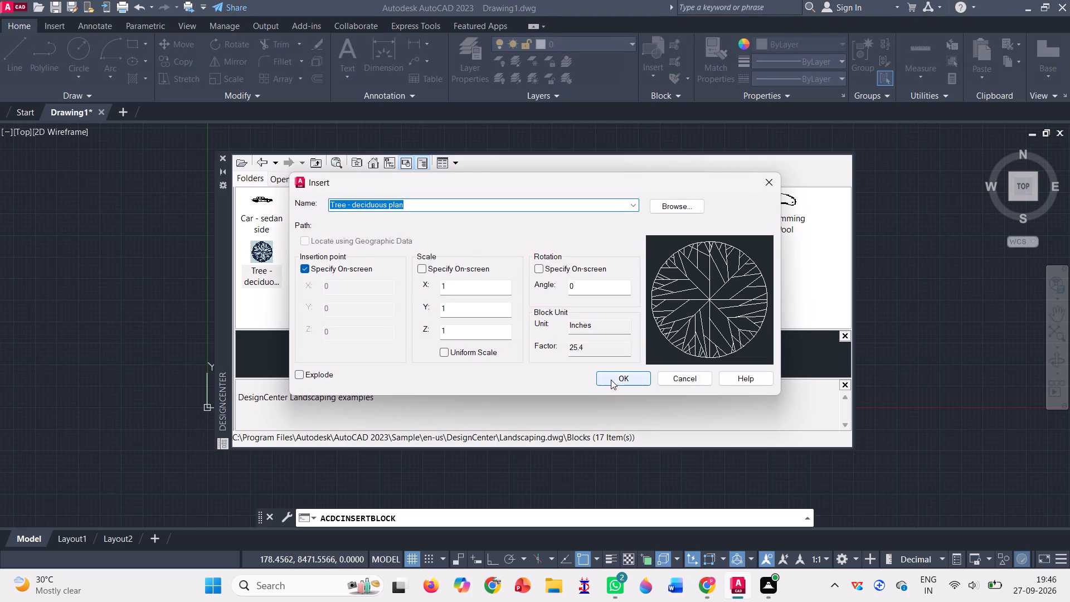
click(612, 378)
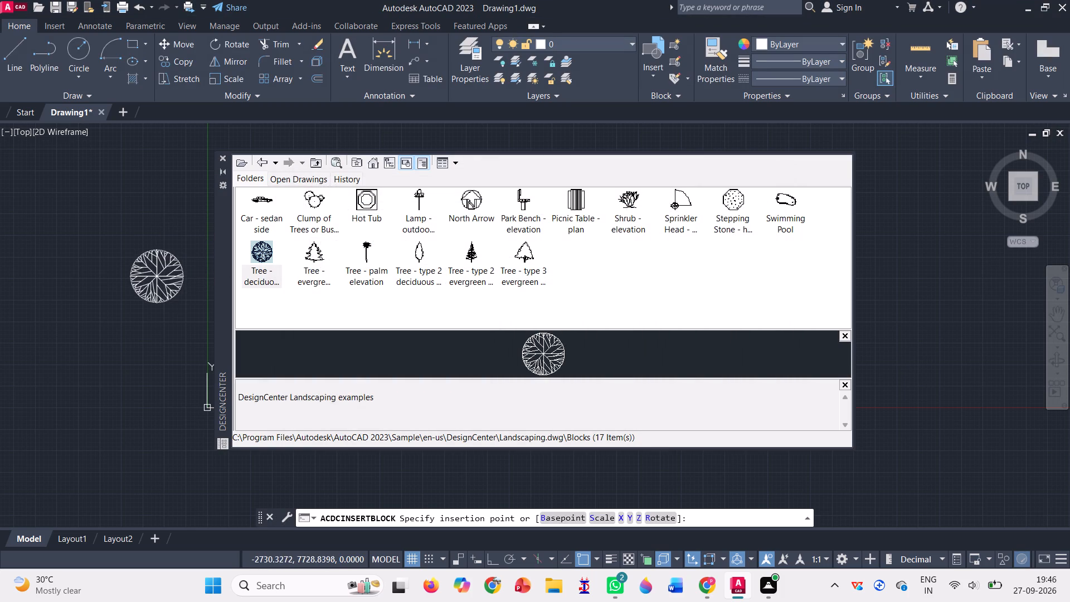
click(153, 280)
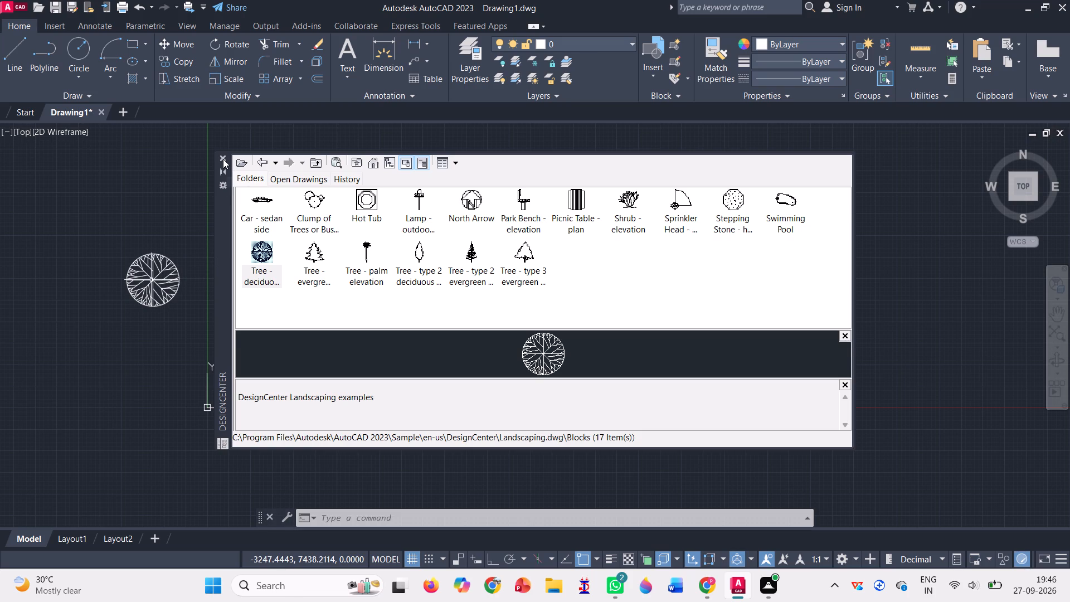
click(223, 159)
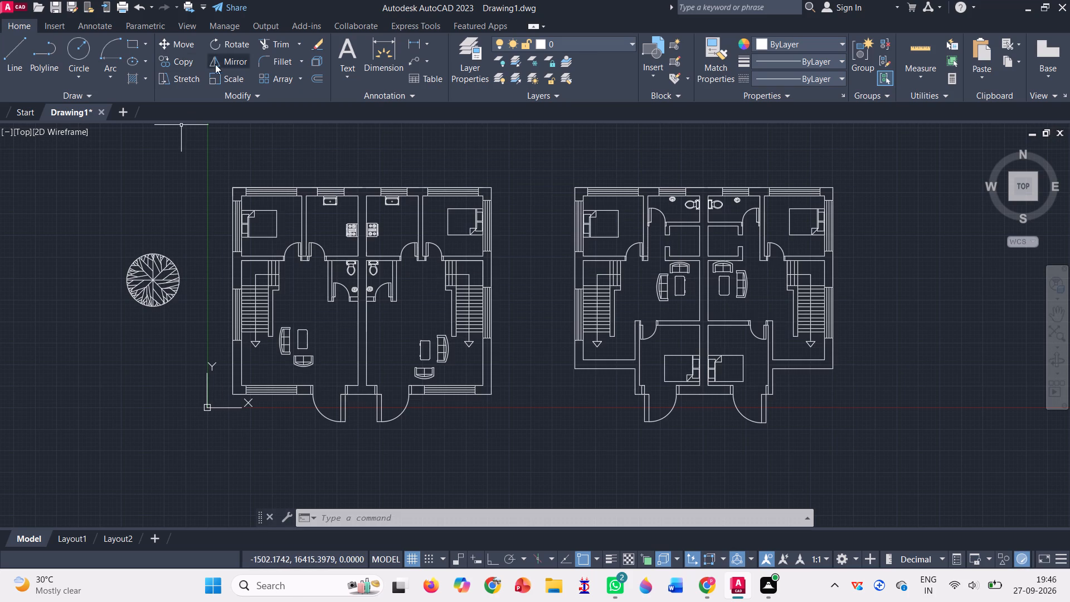
Scale the tree beside the first plan down to roughly one eighth of its size, from a base point on its upper-left edge.
click(221, 75)
click(159, 280)
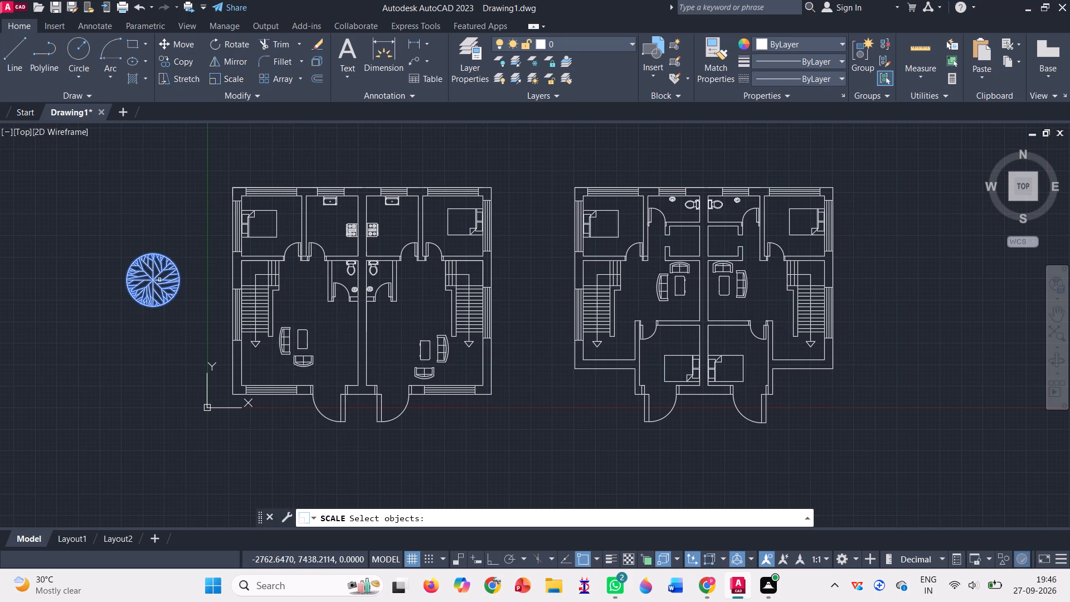
key(Return)
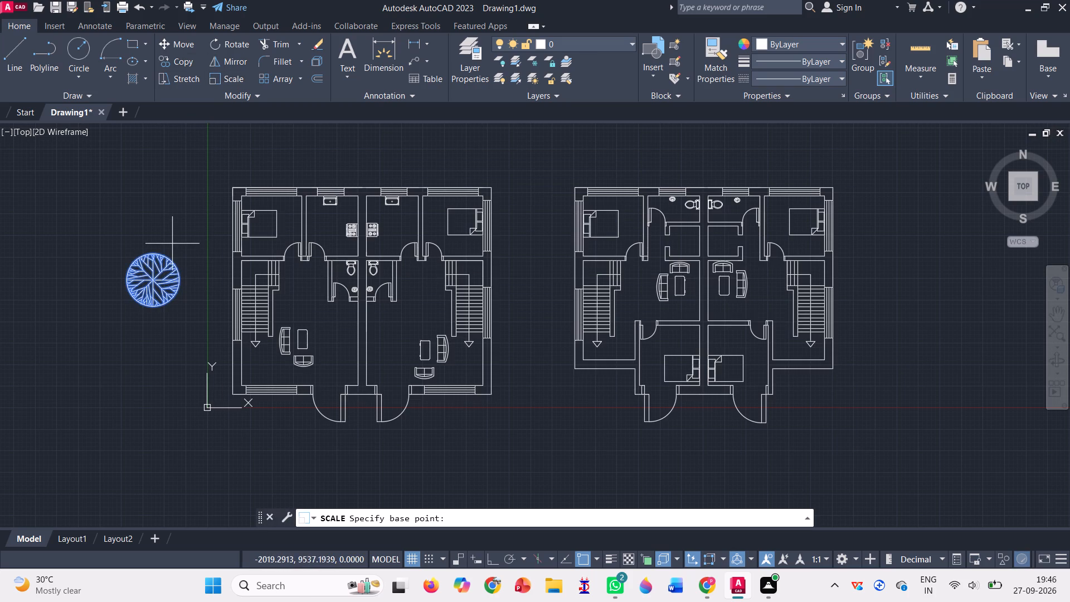
click(133, 255)
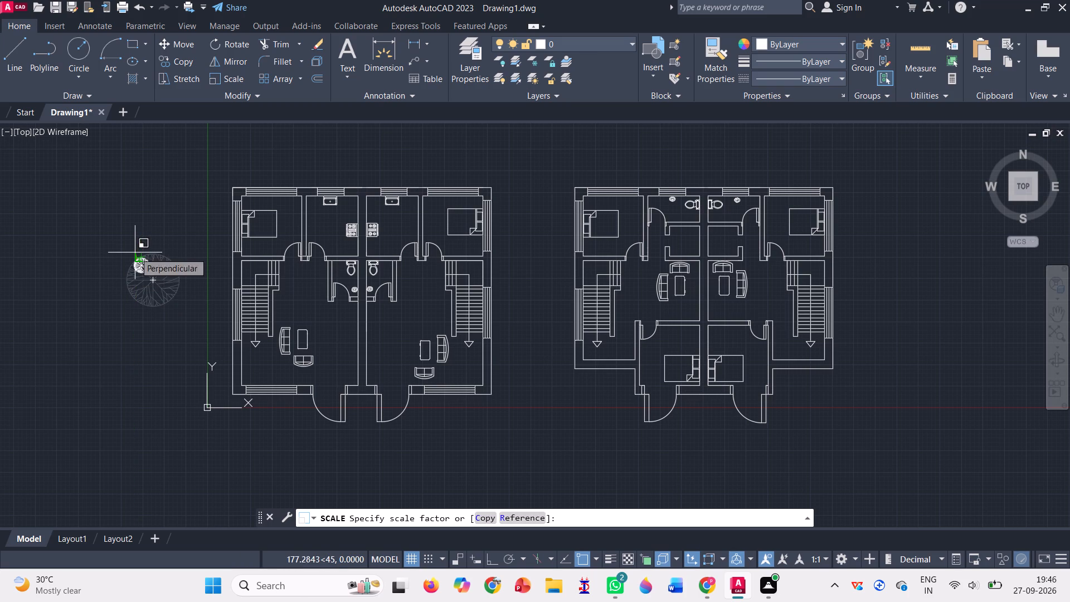
click(135, 253)
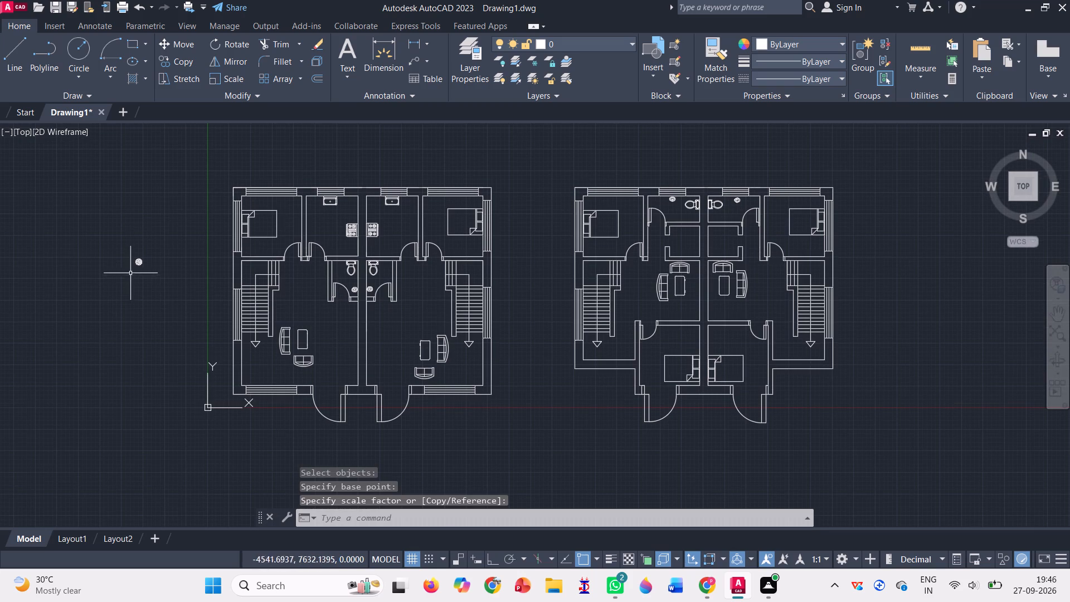
Move the small tree to the open area just below the lower-left corner of the second plan.
click(183, 42)
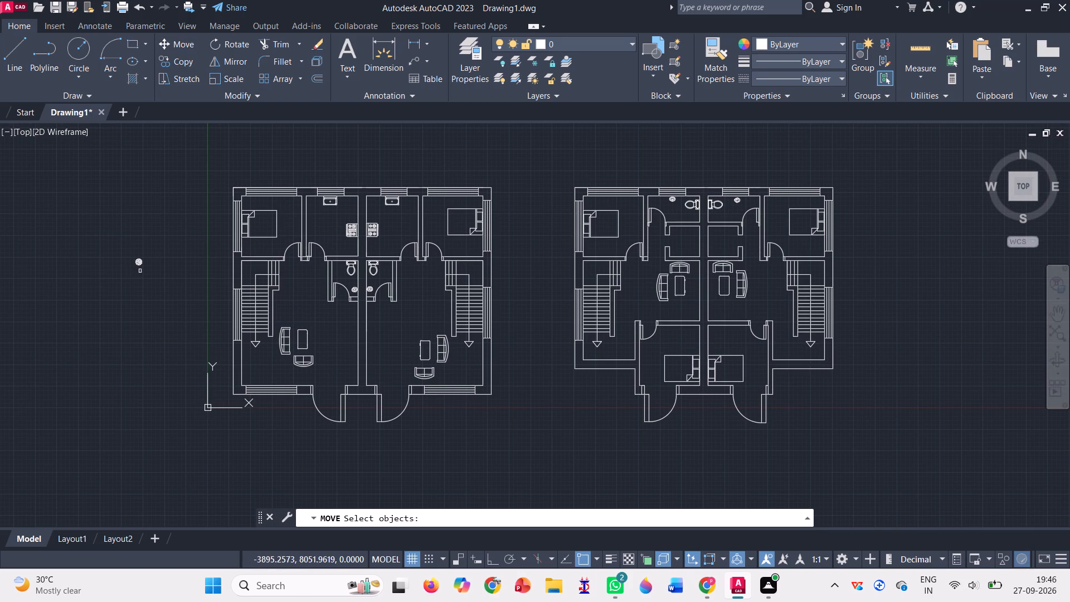
click(140, 264)
key(Return)
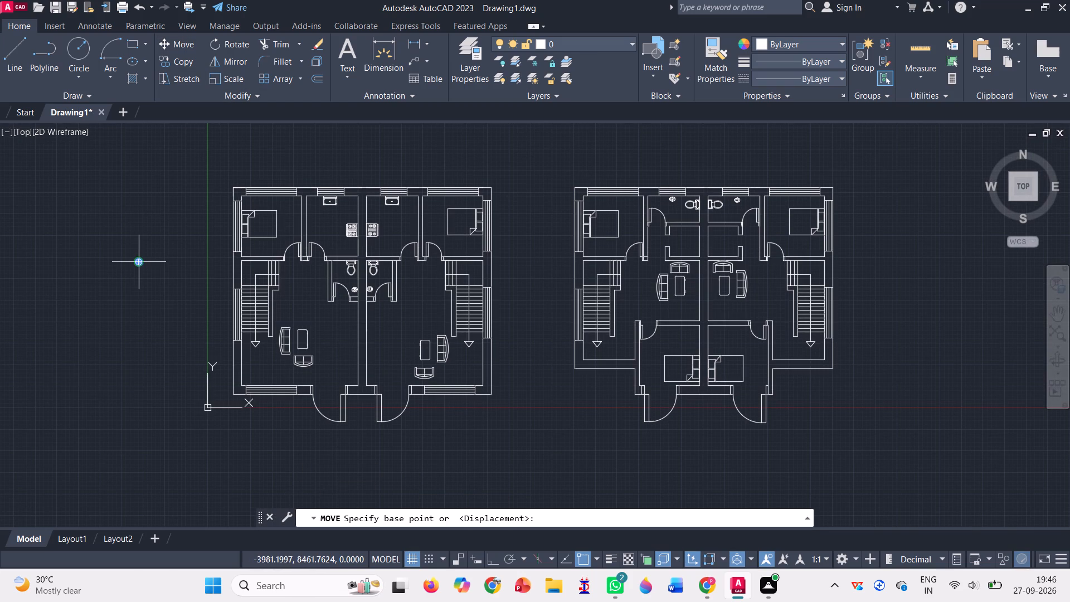
click(140, 264)
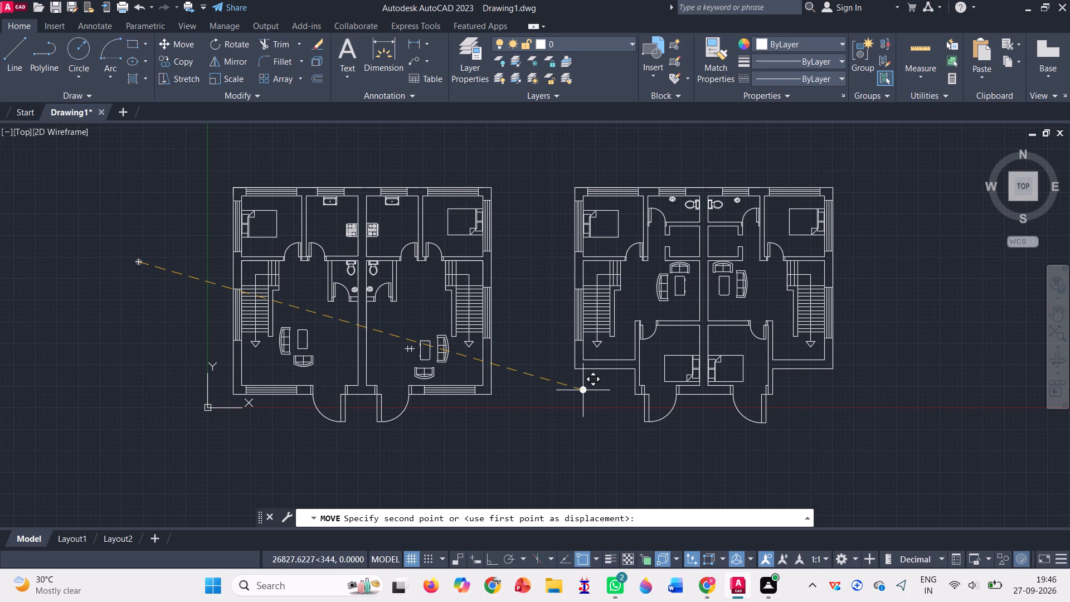
click(583, 390)
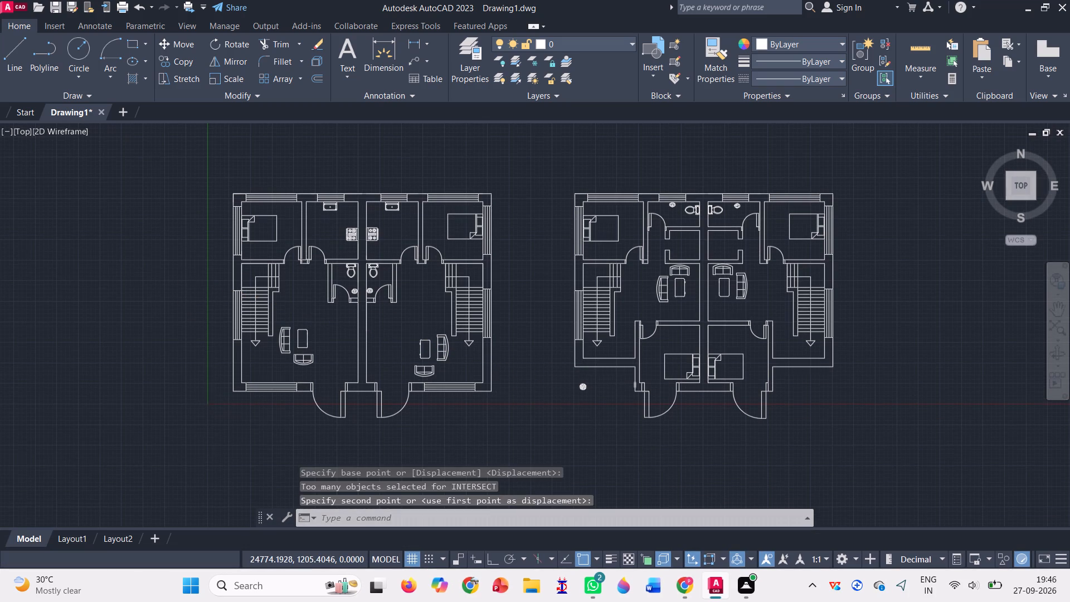
scroll(586, 385, up, 1)
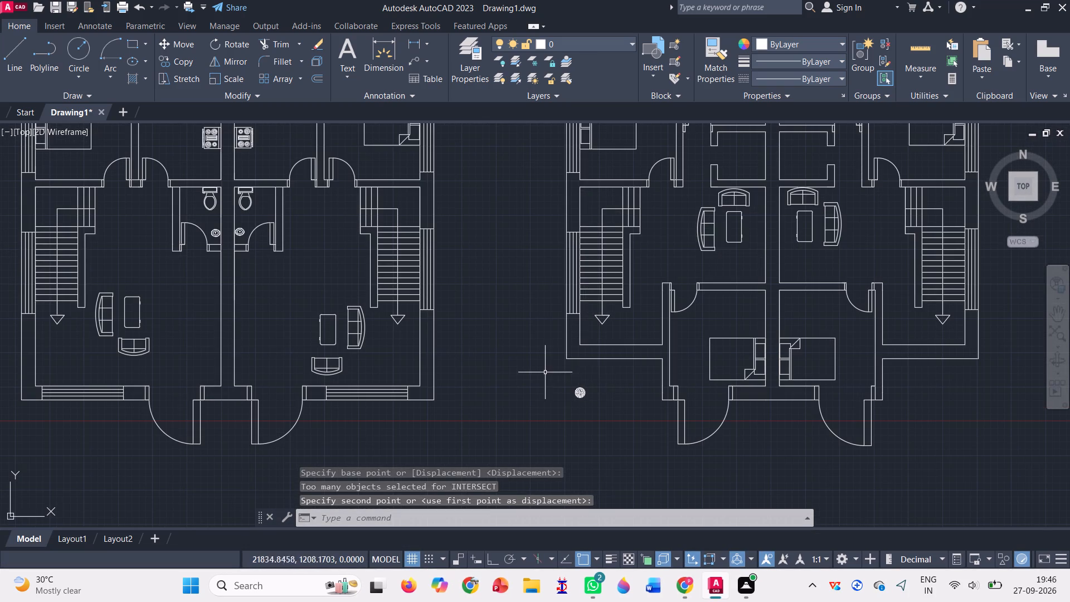
scroll(539, 281, down, 1)
scroll(732, 223, up, 1)
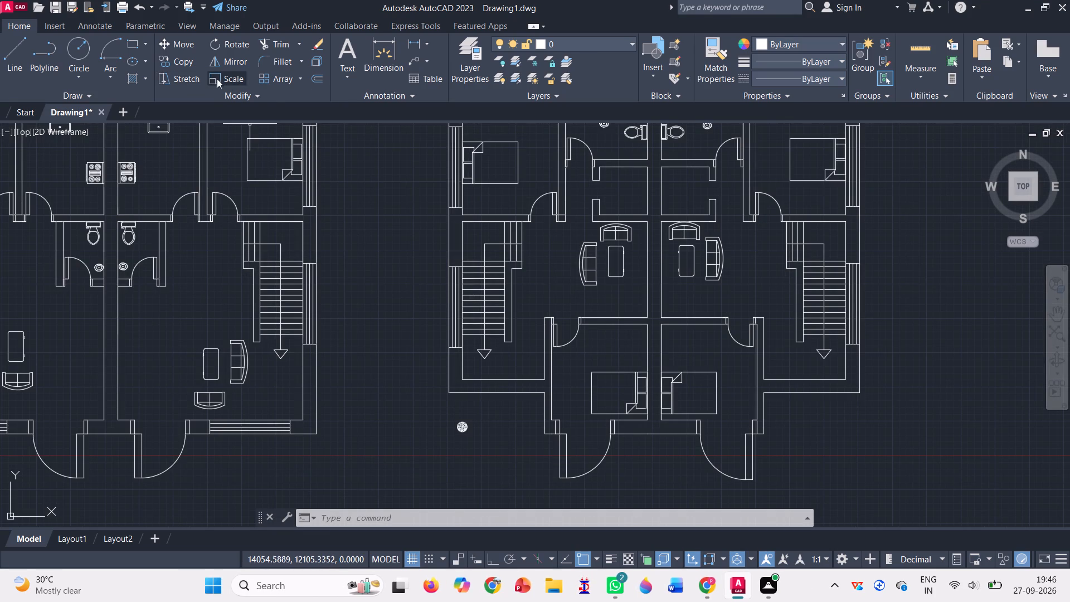
Scale the tree below the second plan up to roughly twice its size, from a base point on its lower-right edge.
click(226, 84)
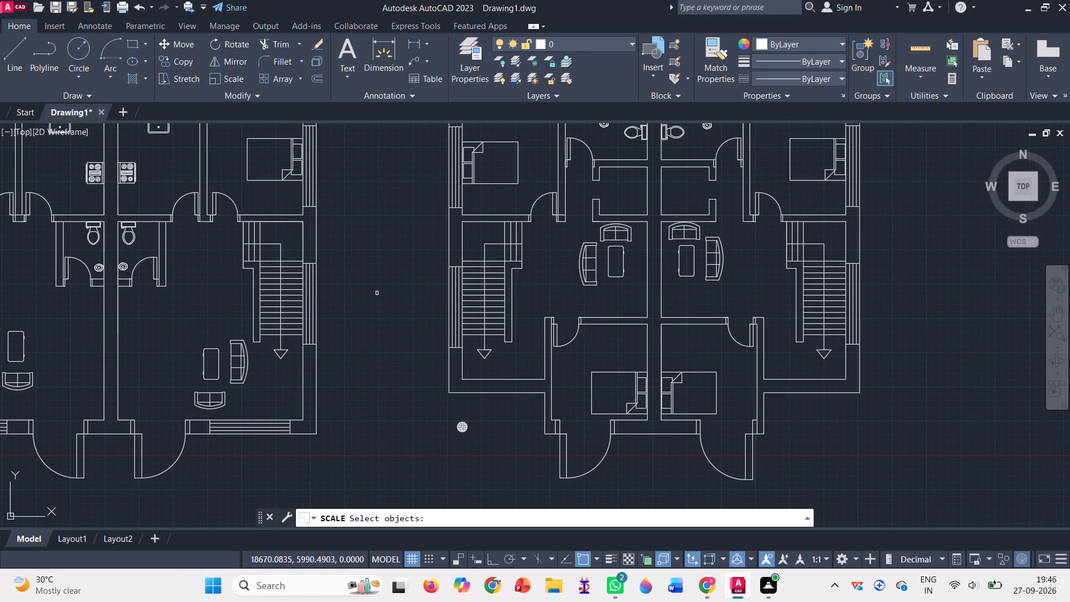
click(464, 427)
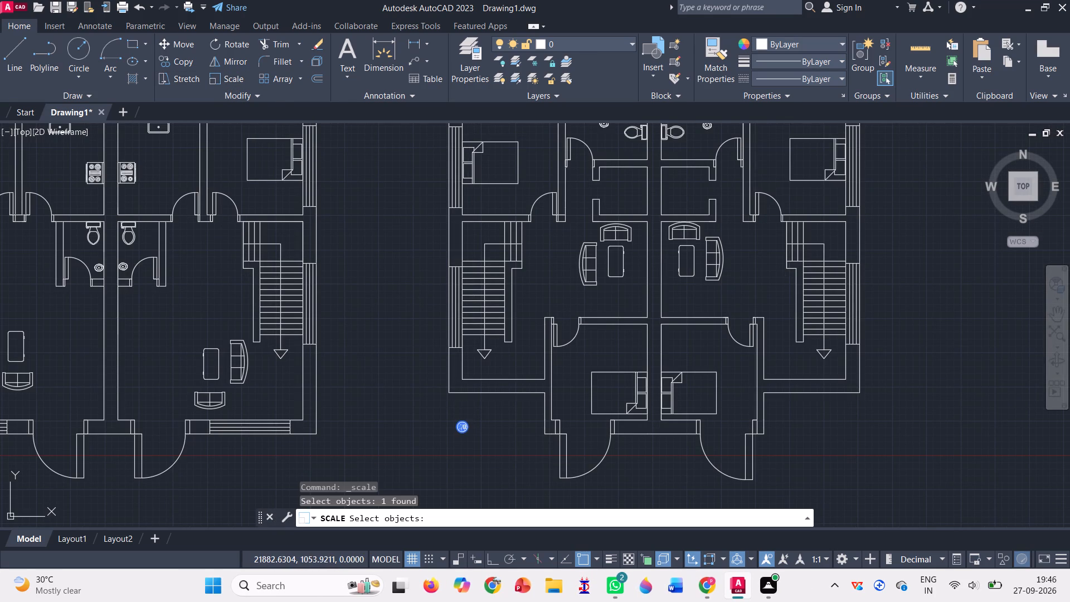
key(Return)
scroll(438, 434, up, 2)
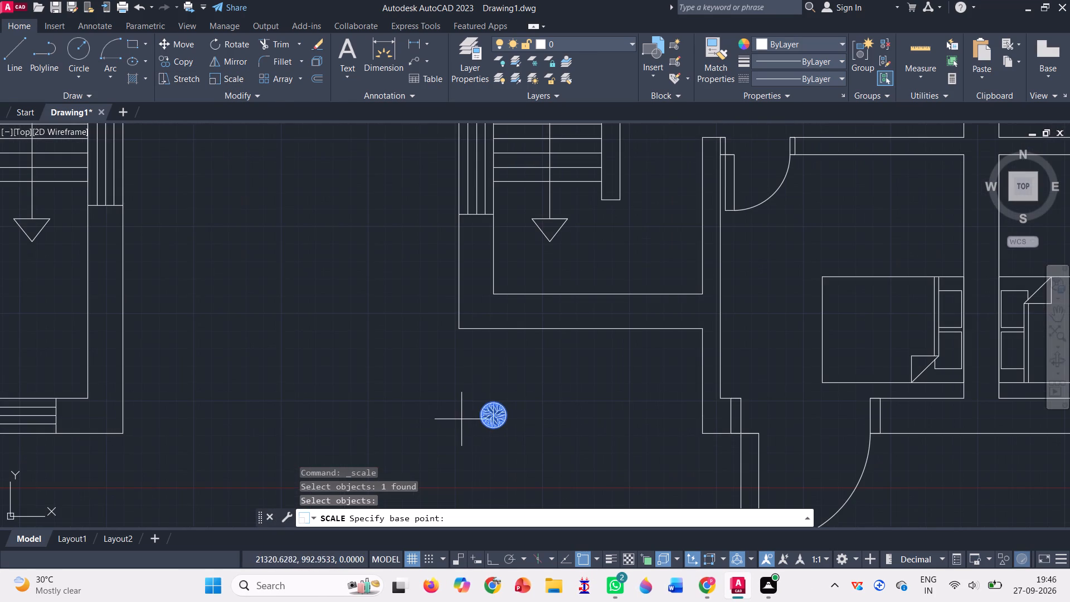
scroll(485, 402, up, 2)
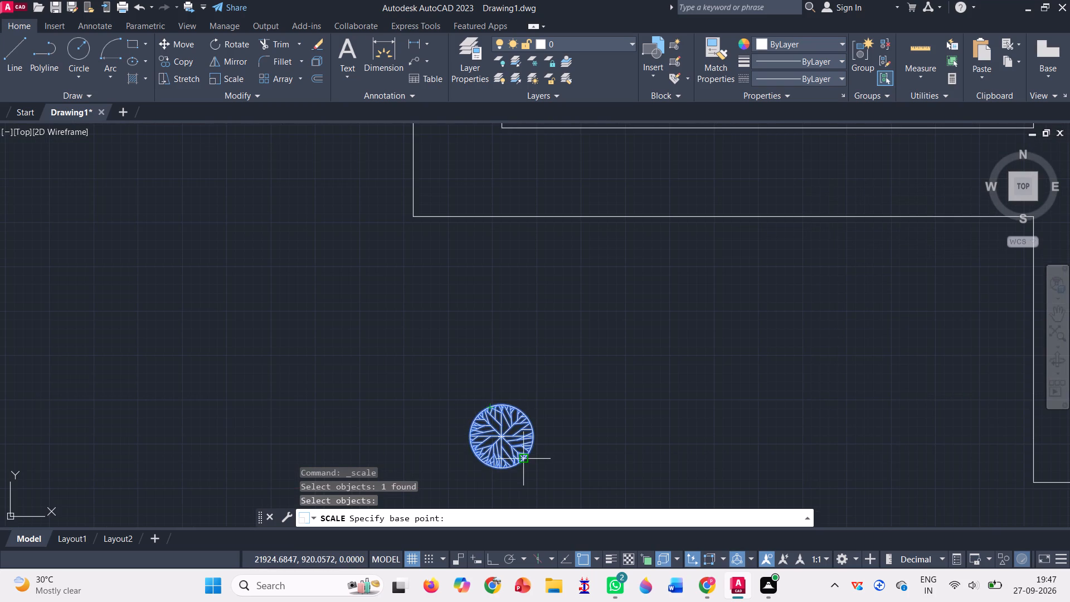
click(525, 461)
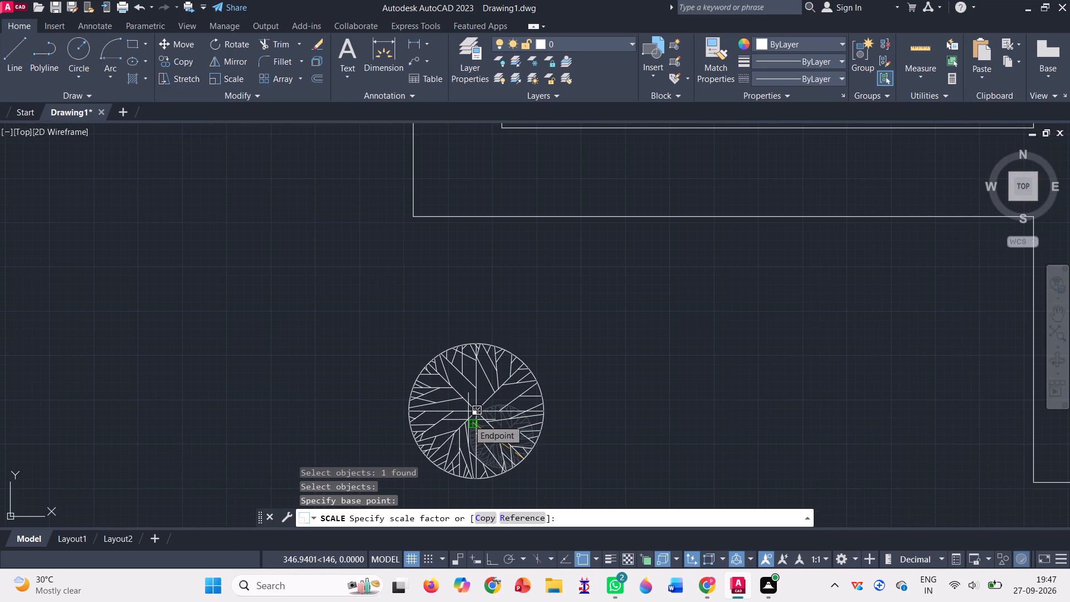
click(468, 420)
scroll(338, 328, down, 4)
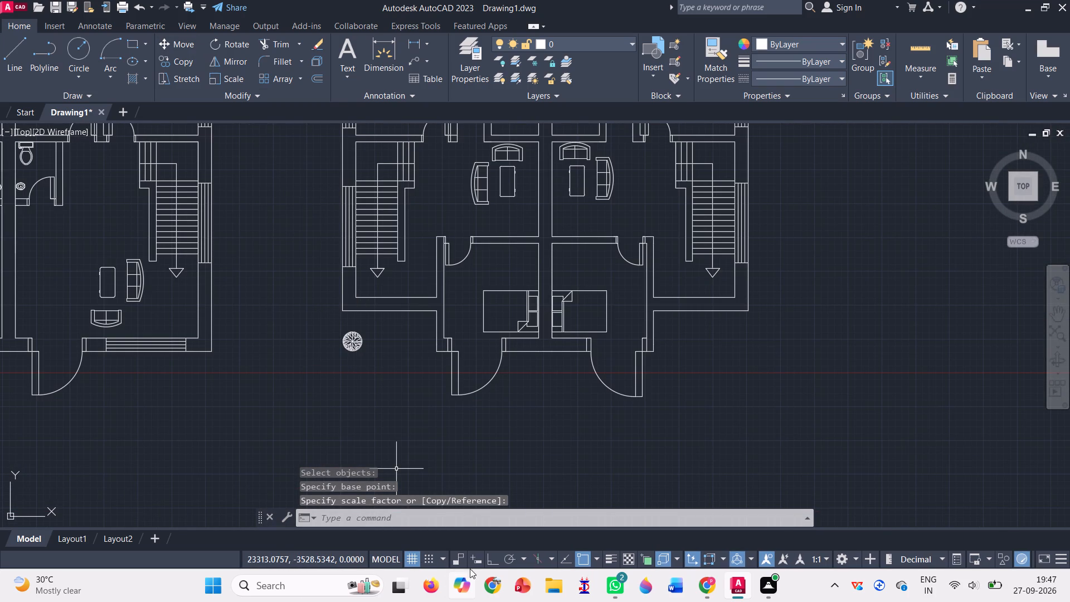
With Ortho on, copy the tree about 14300 units horizontally to below the second plan's lower-right corner.
click(491, 563)
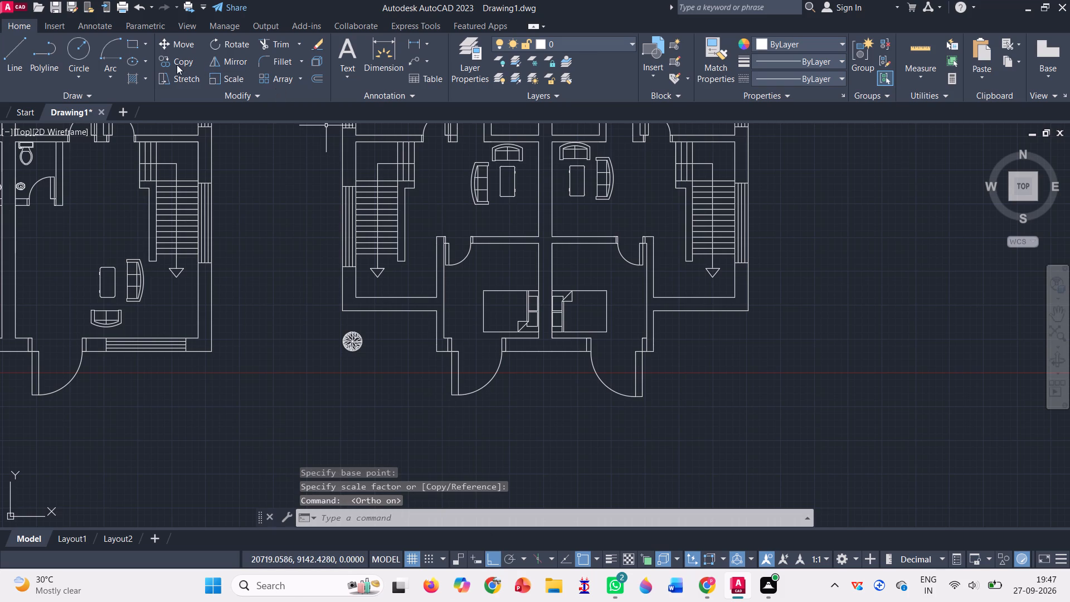
click(180, 61)
click(355, 341)
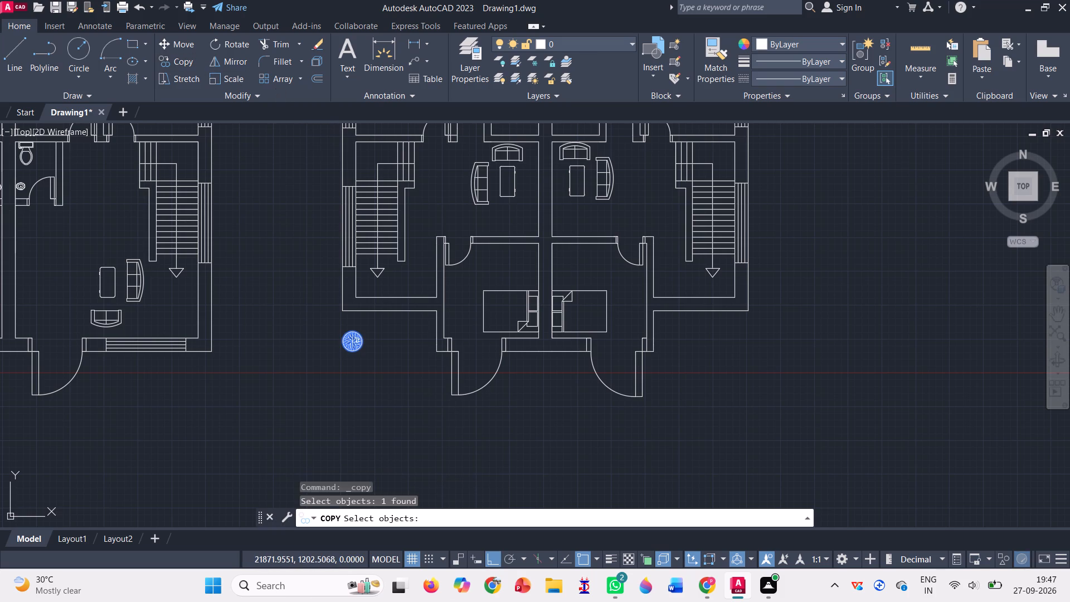
key(Return)
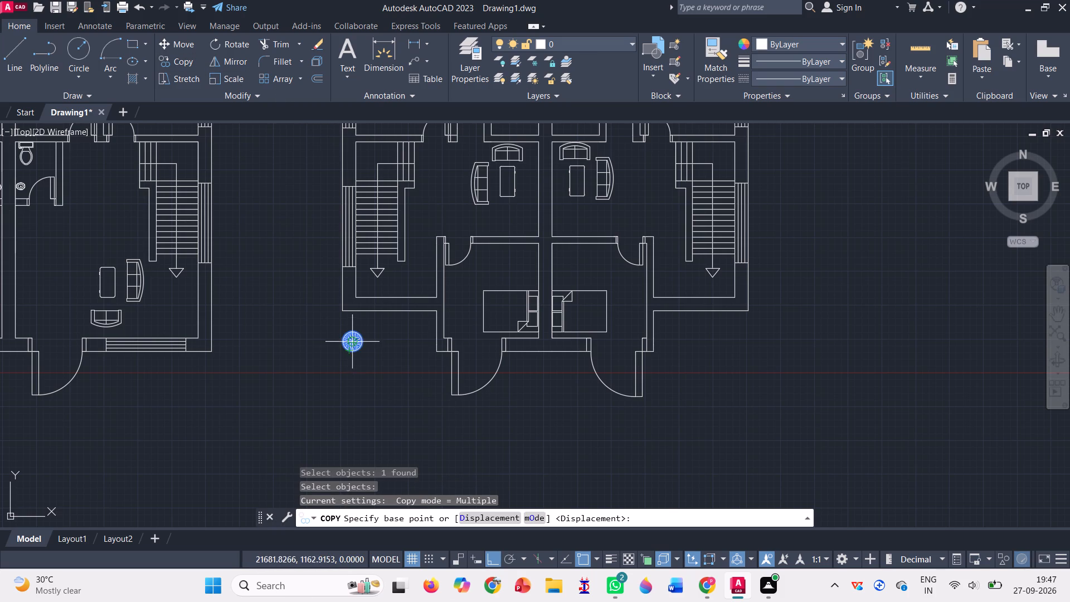
click(353, 344)
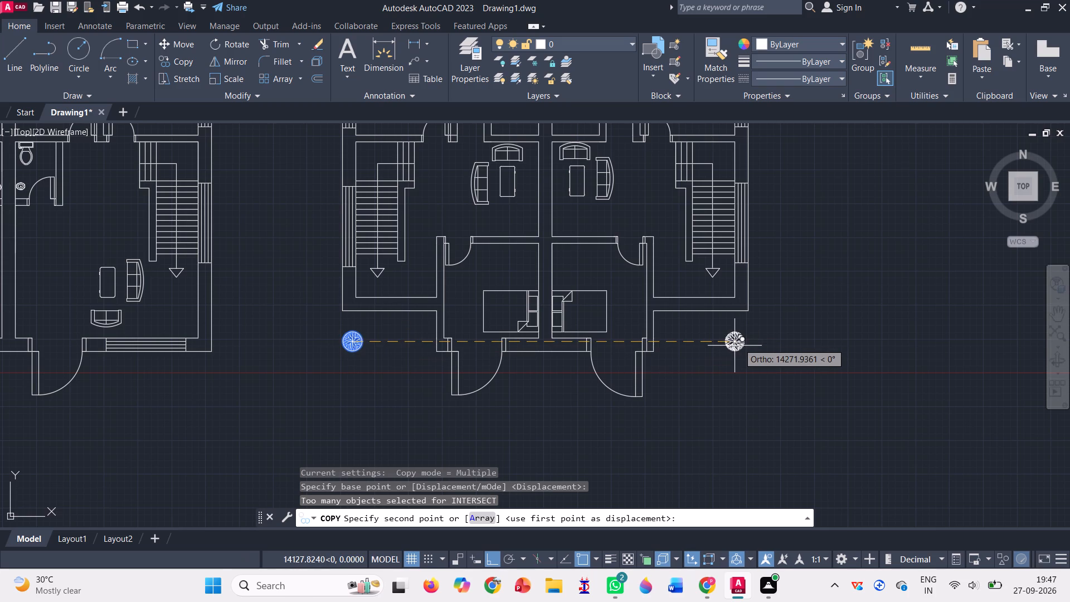
click(740, 346)
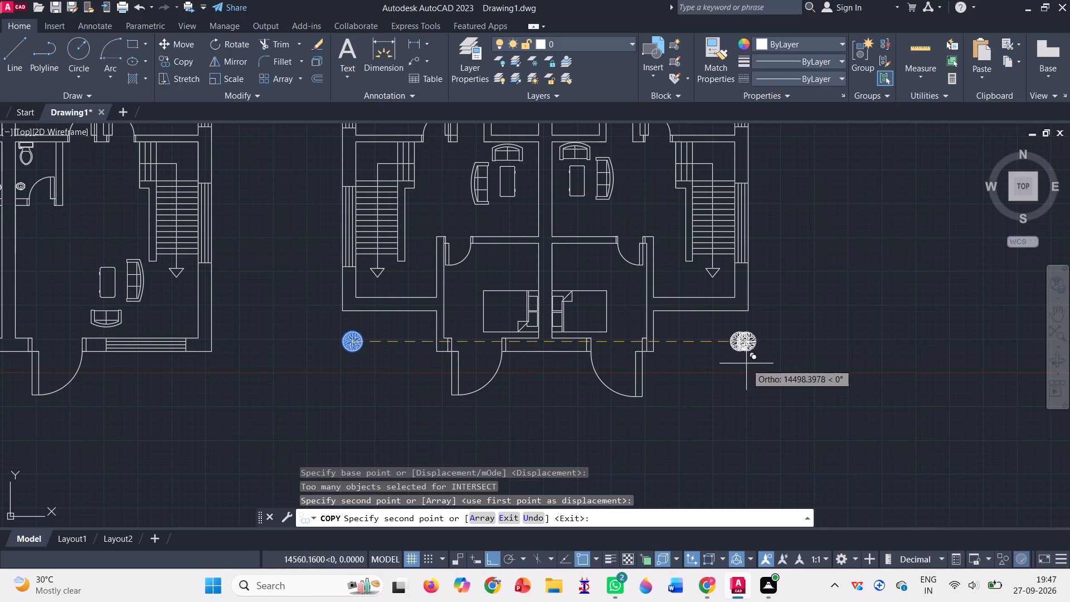
key(Return)
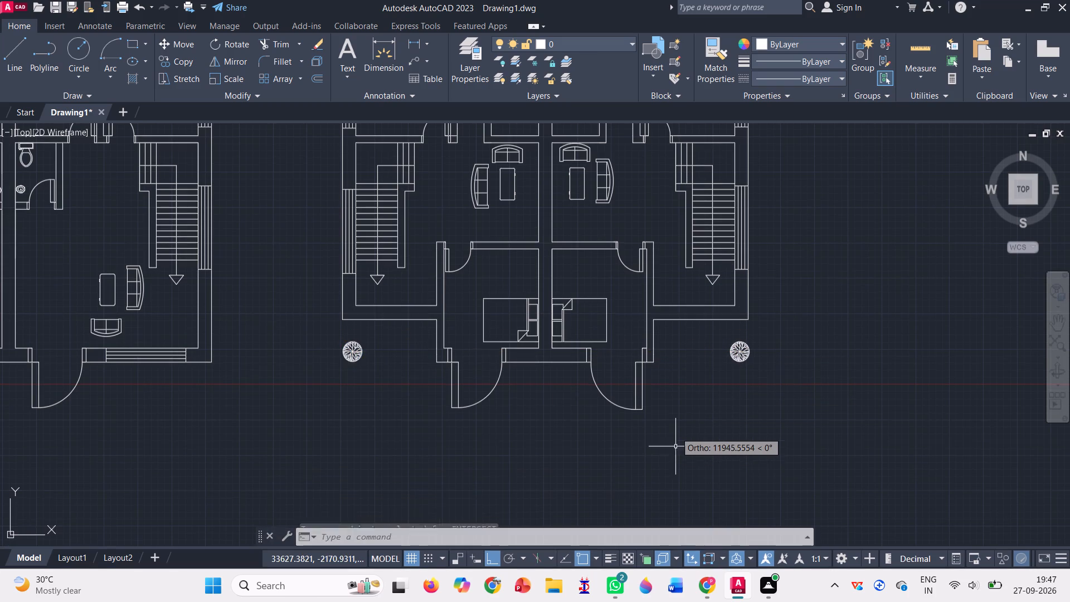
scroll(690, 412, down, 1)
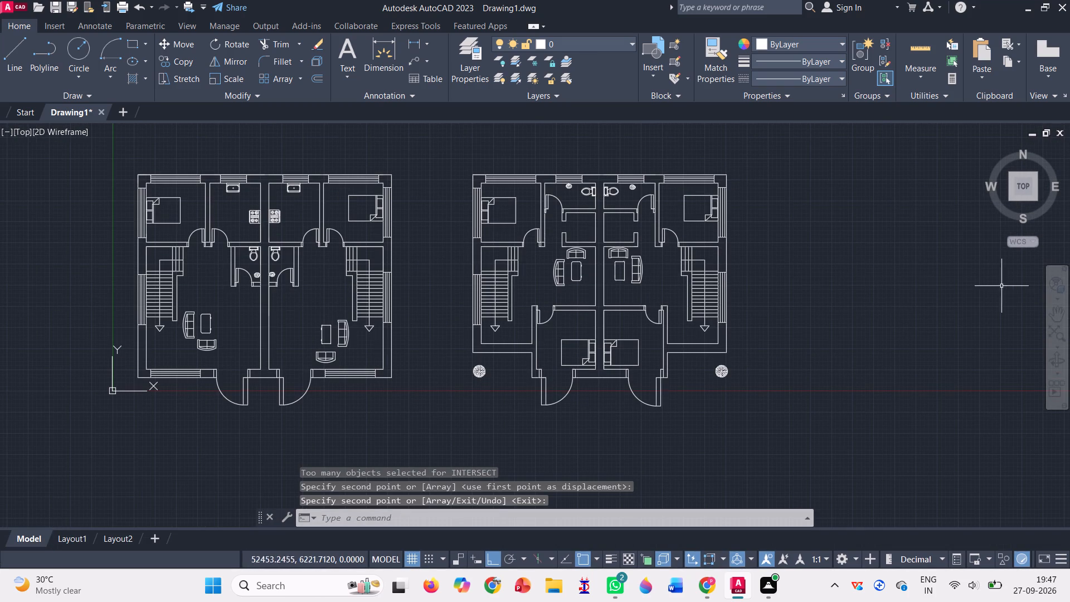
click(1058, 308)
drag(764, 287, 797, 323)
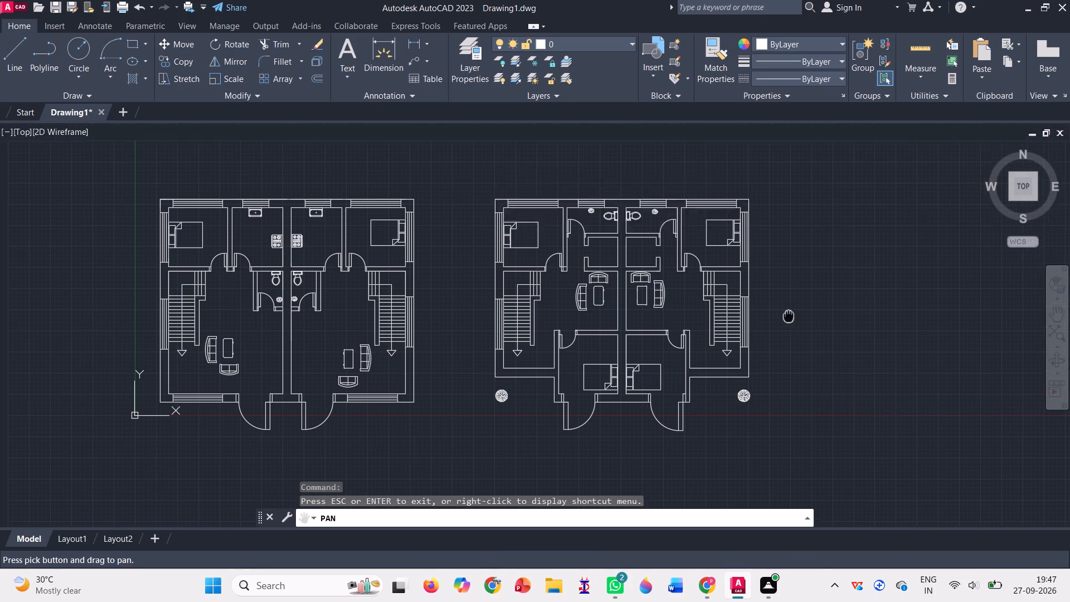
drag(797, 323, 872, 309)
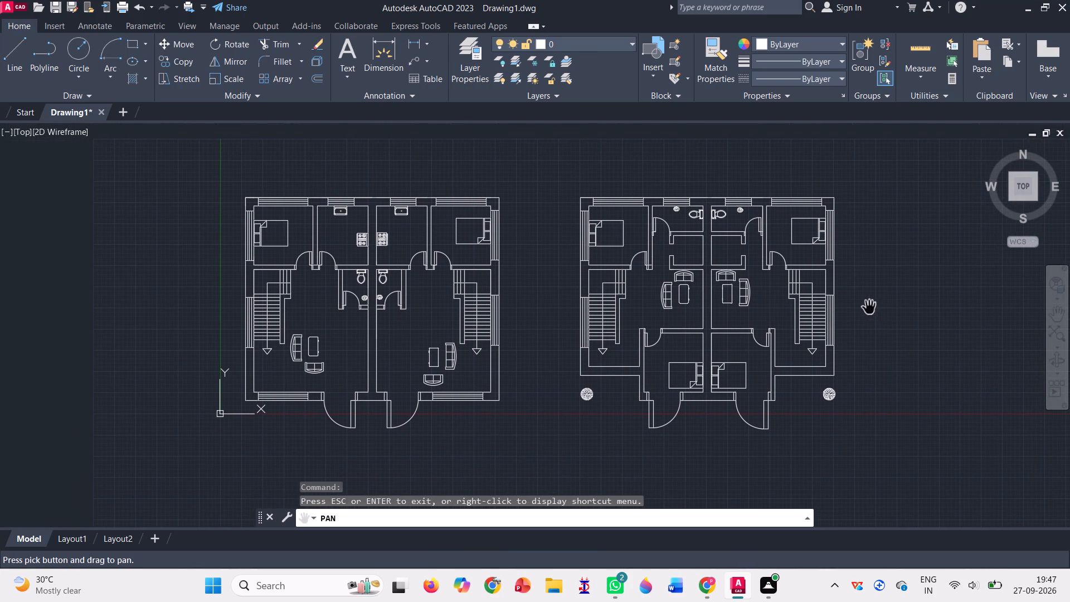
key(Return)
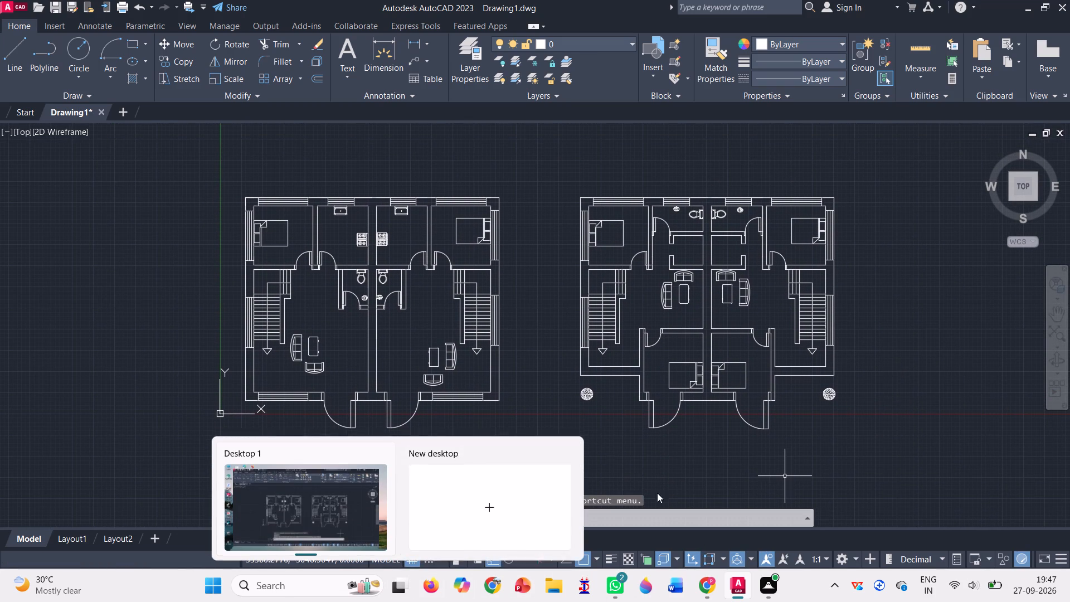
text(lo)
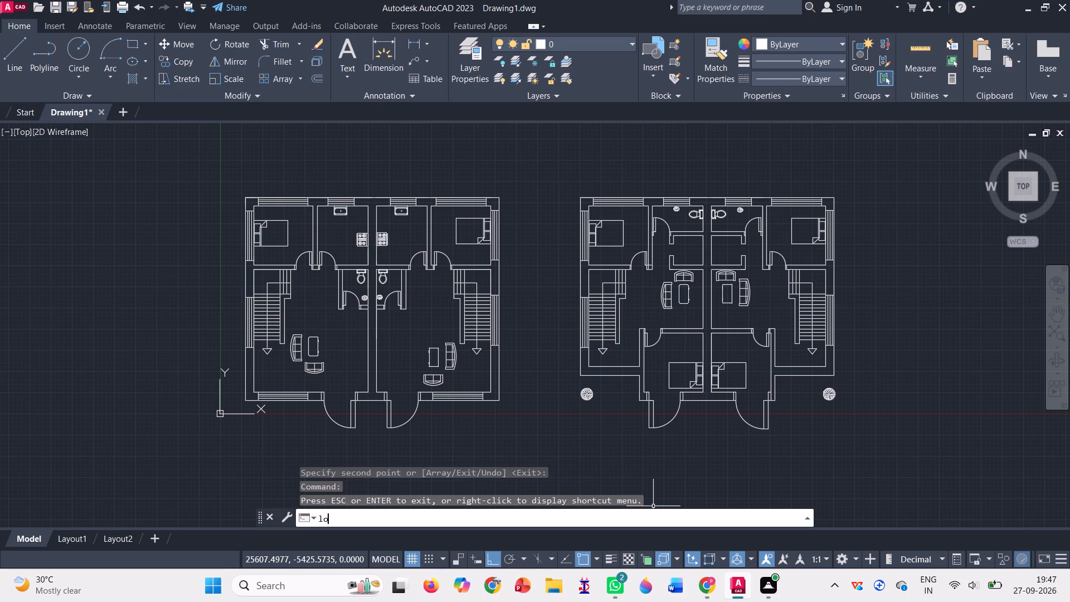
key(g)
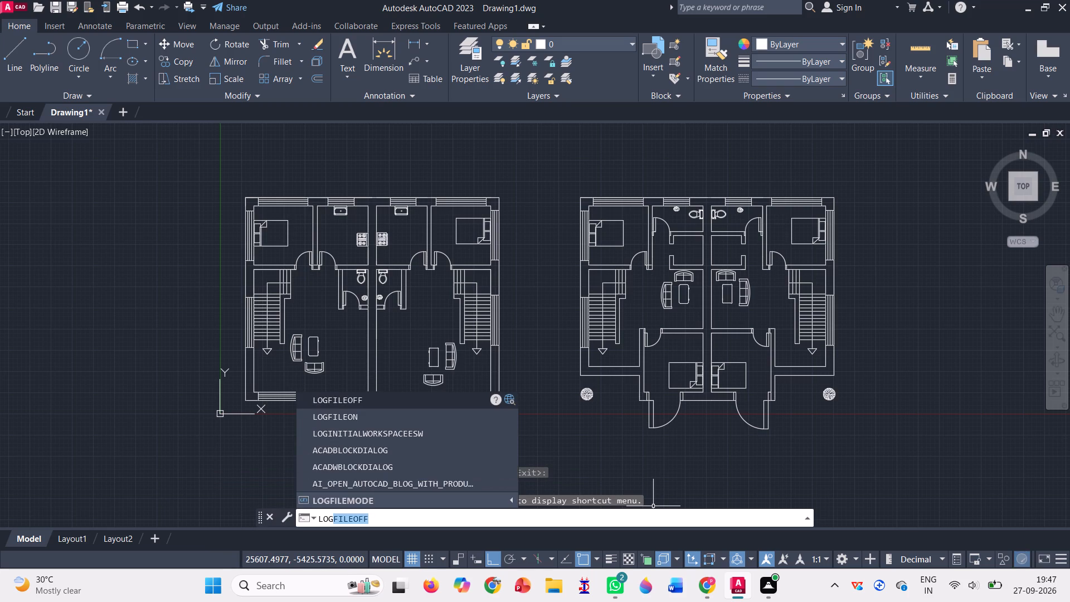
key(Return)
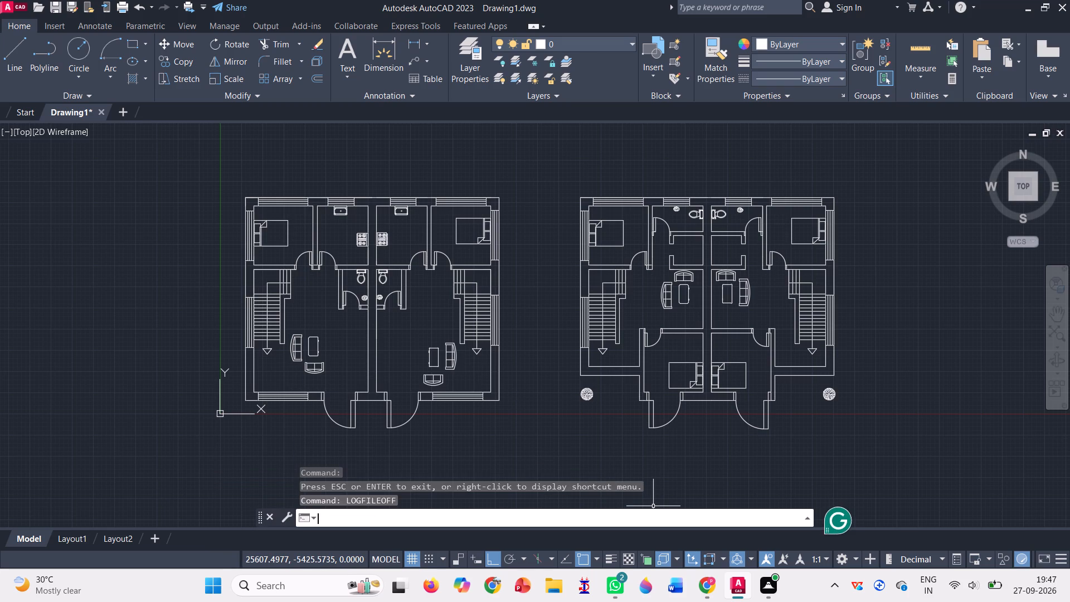
Save the drawing as Two-Unit Duplex Residential Floor Plan in AutoCAD 2018 DWG format.
key(ctrl+s)
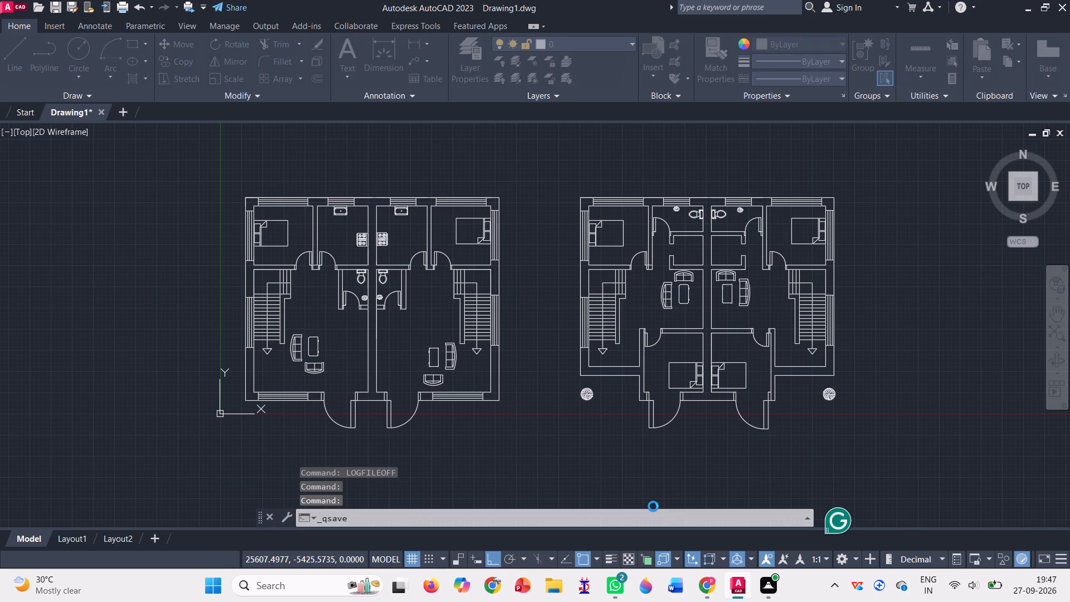
key(BackSpace)
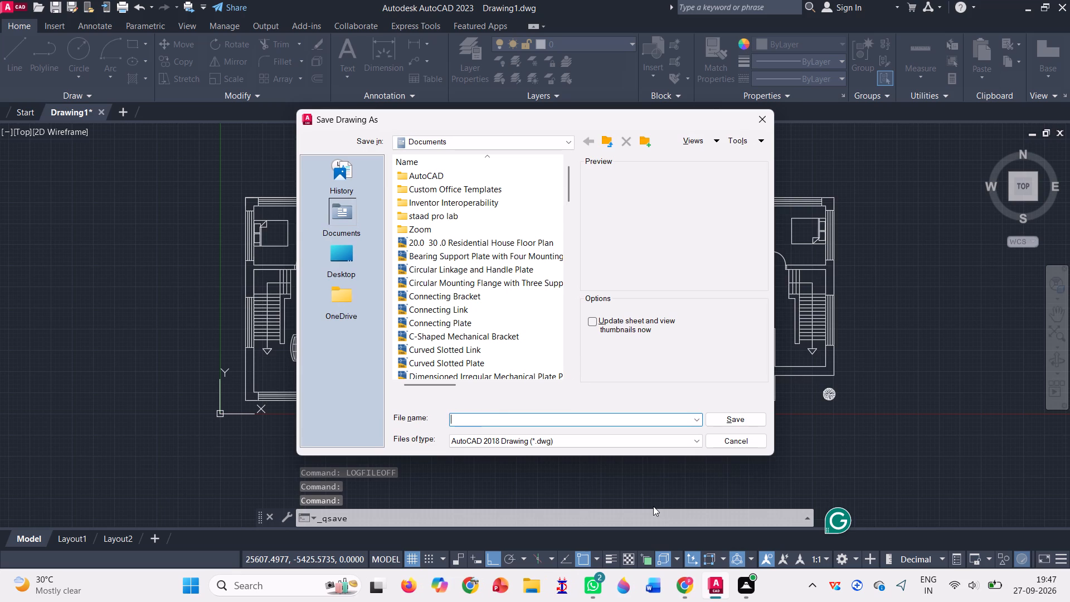
key(ctrl+v)
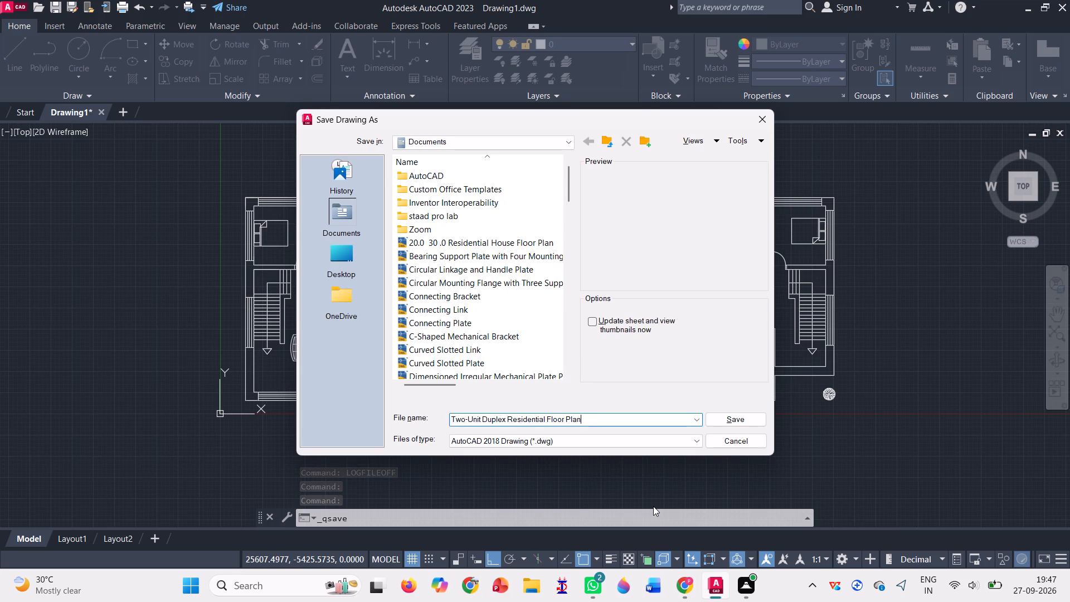
key(Return)
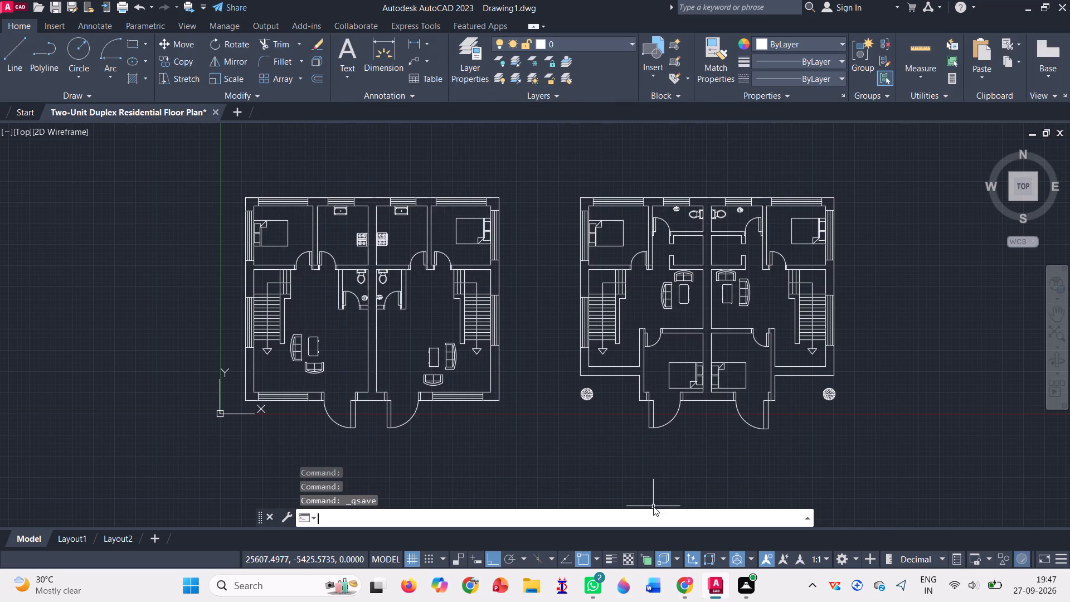
Plot the drawing to Two-Unit Duplex Residential Floor Plan-Model.pdf with AutoCAD PDF (Smallest File).pc3 in landscape orientation, applying the plot settings to the layout.
click(121, 4)
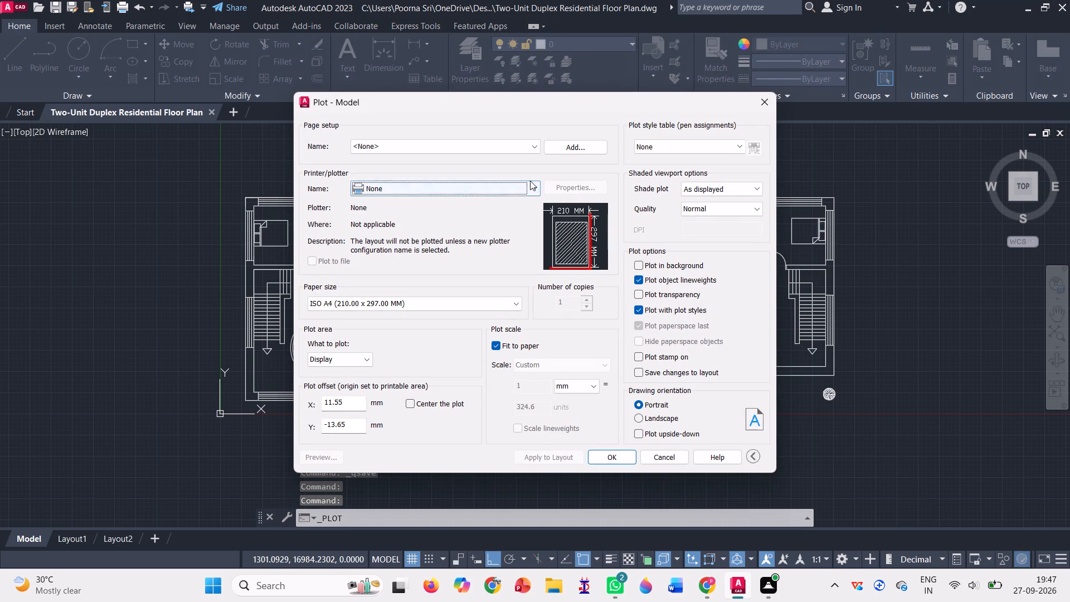
click(539, 193)
click(475, 268)
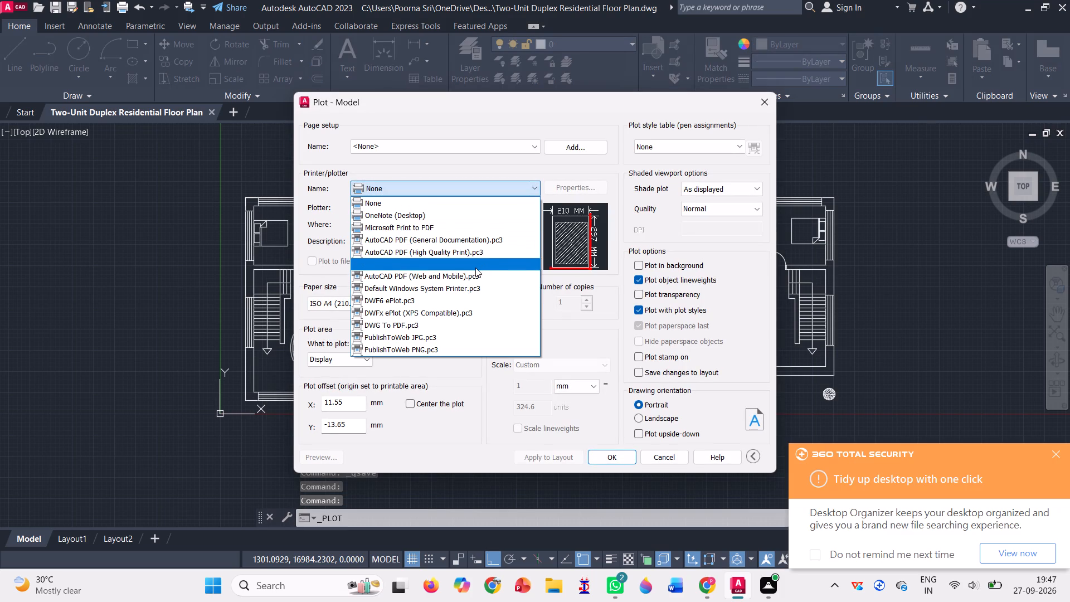
click(639, 418)
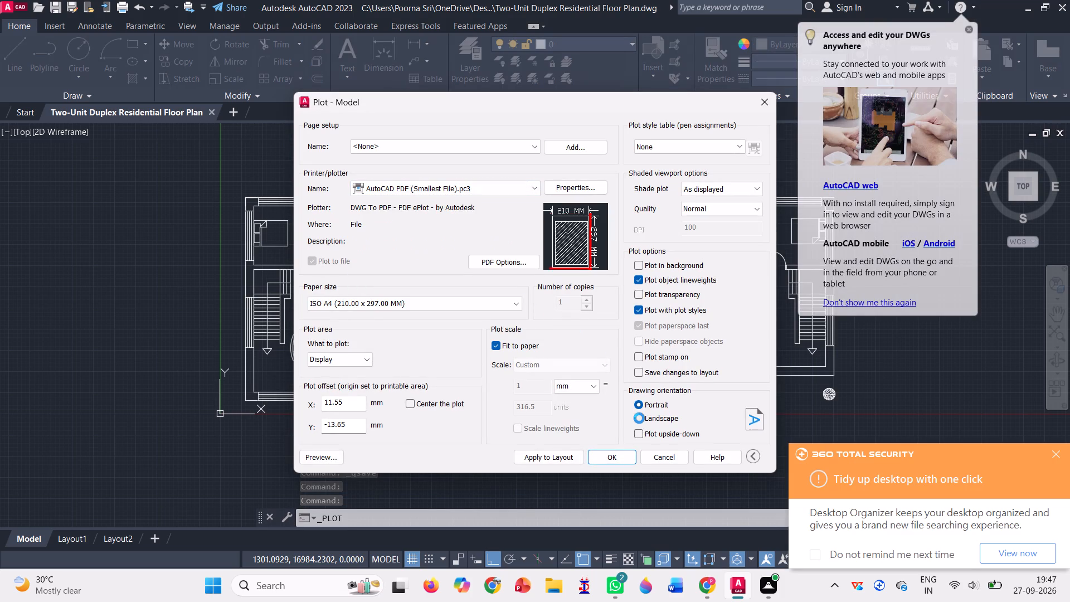
click(573, 459)
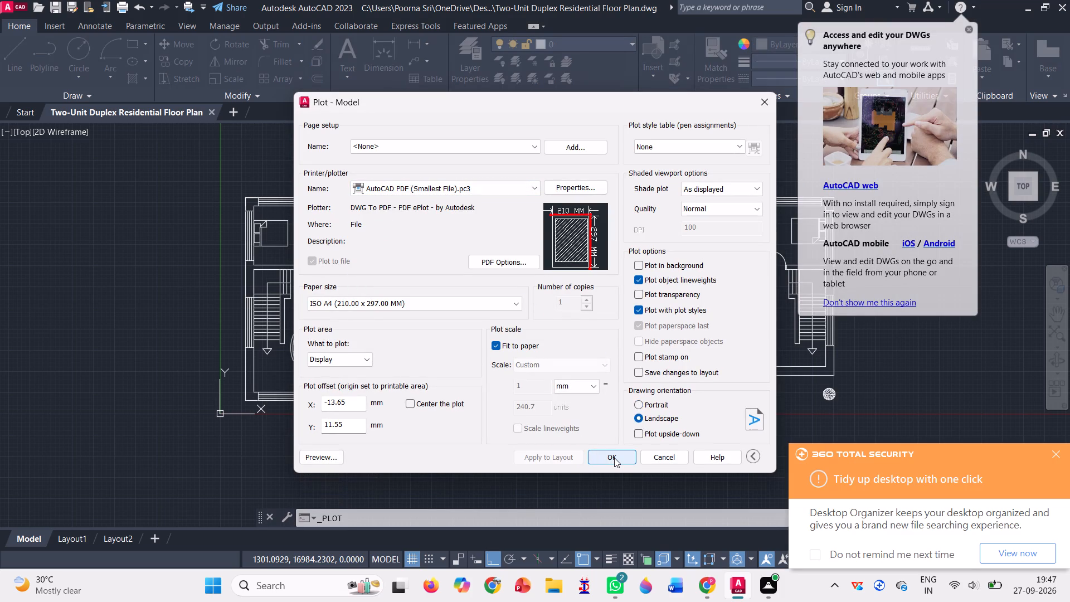
click(614, 458)
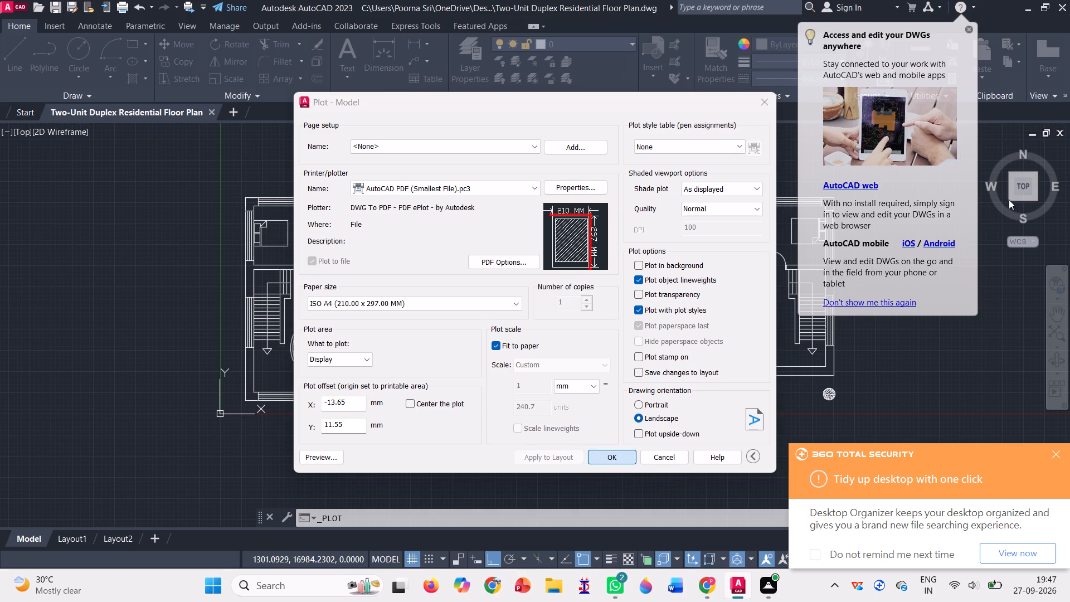
click(722, 418)
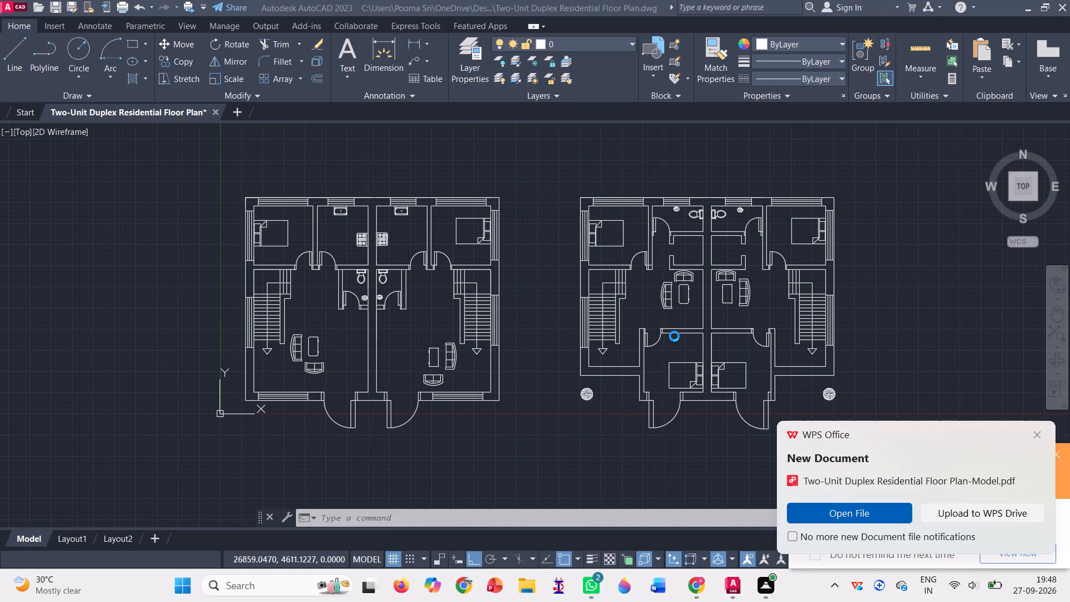
Close the plotted PDF in WPS Office and minimize the AutoCAD window to return to the desktop.
click(910, 30)
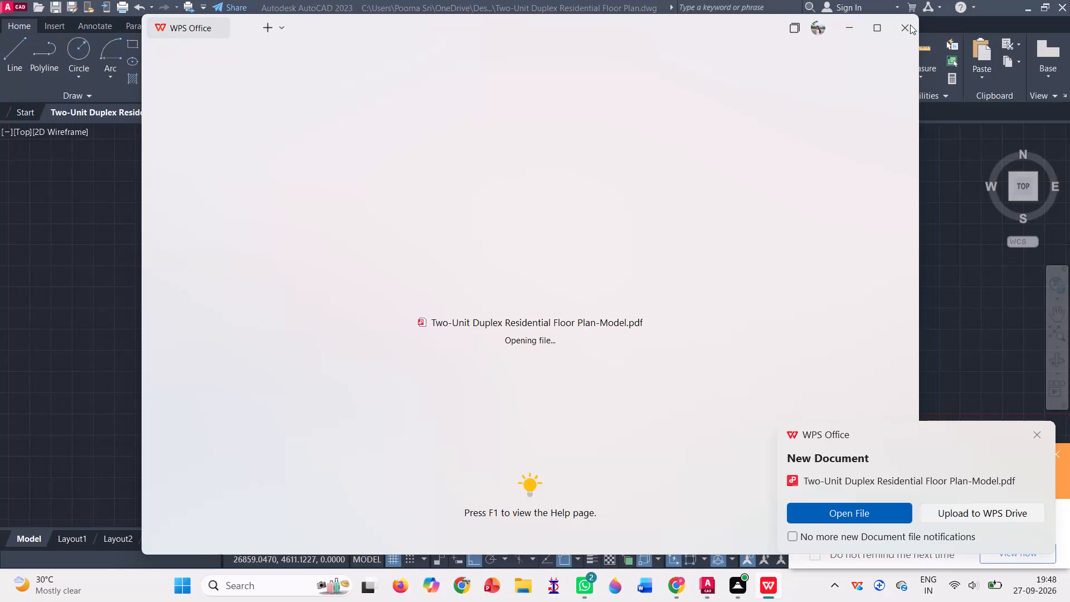
click(898, 36)
click(896, 39)
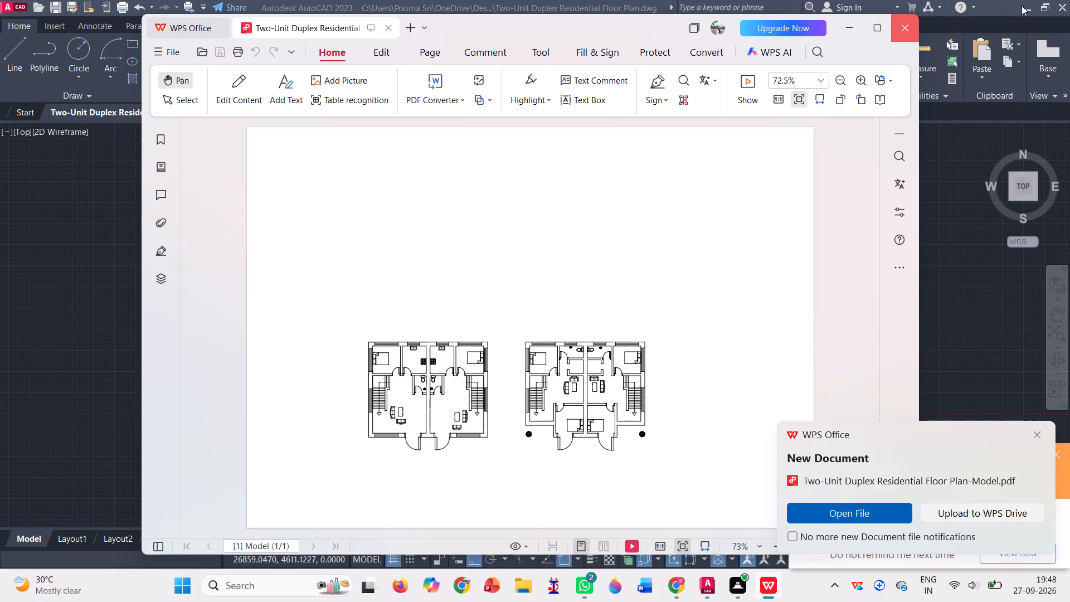
click(1027, 13)
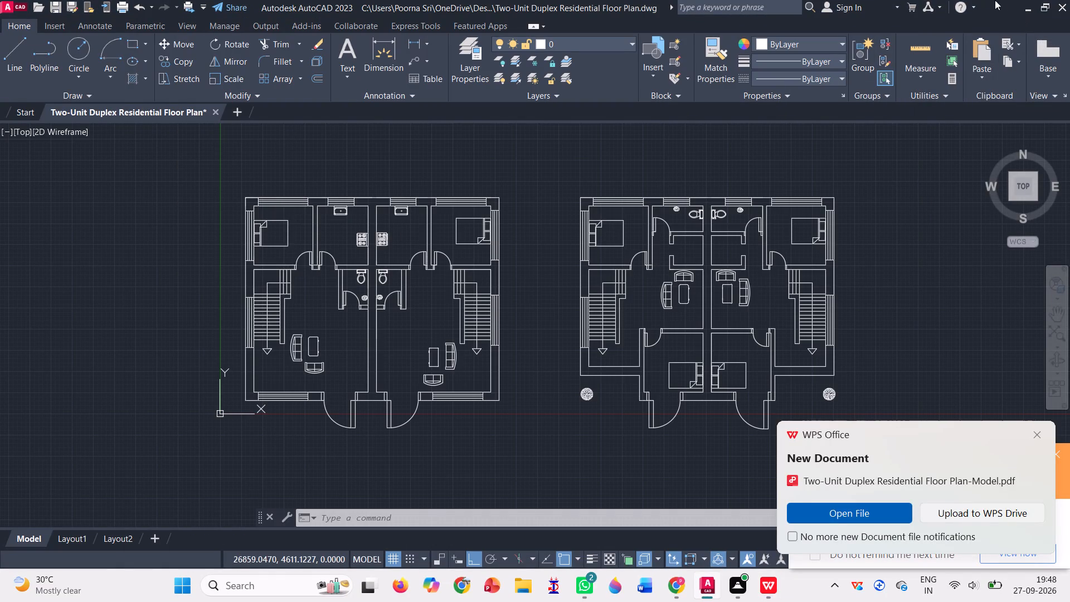
click(1028, 4)
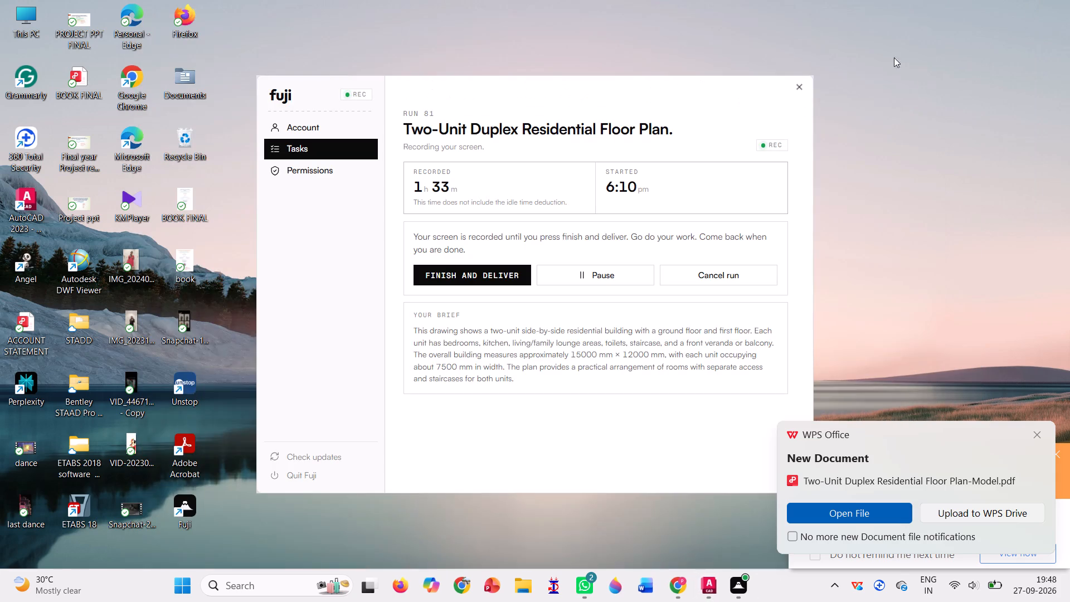